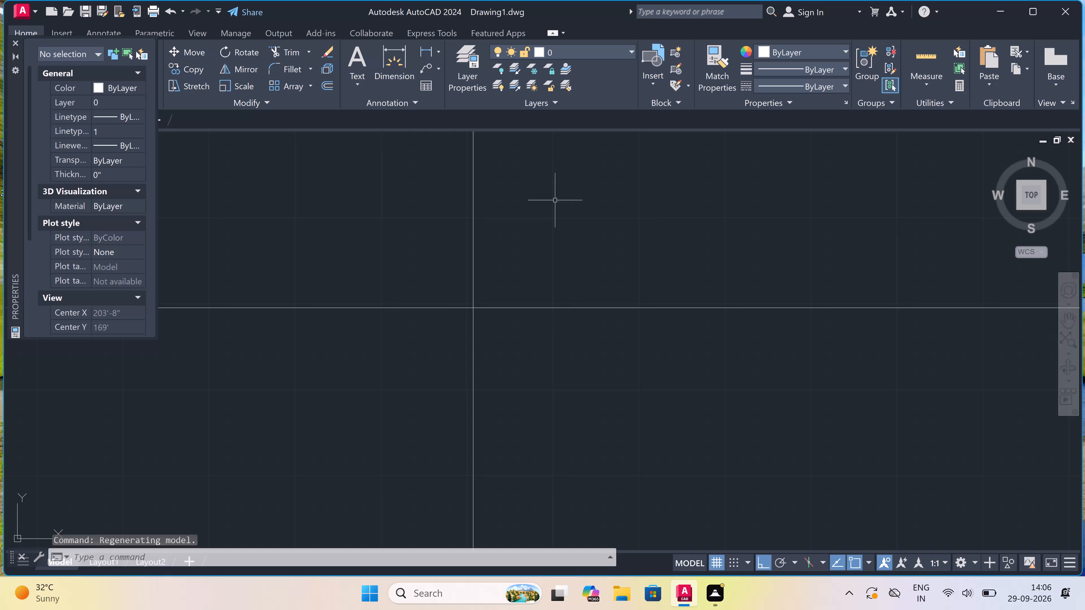
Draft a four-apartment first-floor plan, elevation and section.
Trim the two crossing construction lines above and left of their intersection so they form an upper-left corner.
{"action": "scroll", "coordinate": [473, 357], "scroll_direction": "up", "scroll_amount": 1}
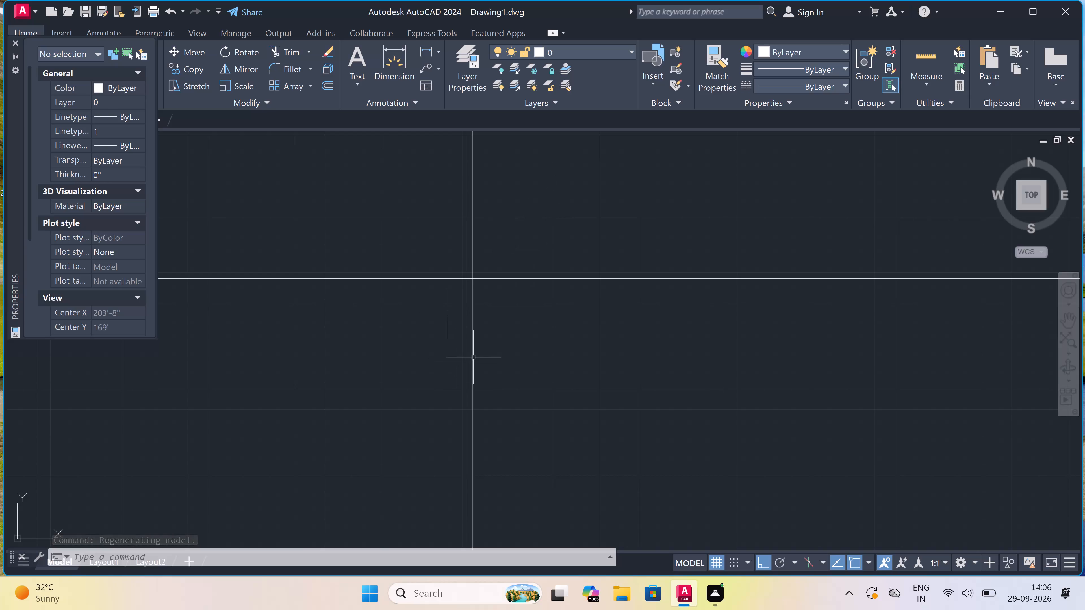
{"action": "scroll", "coordinate": [529, 322], "scroll_direction": "down", "scroll_amount": 8}
{"action": "scroll", "coordinate": [552, 345], "scroll_direction": "up", "scroll_amount": 1}
{"action": "type", "text": "tr"}
{"action": "key", "text": "space"}
{"action": "left_click", "coordinate": [527, 205]}
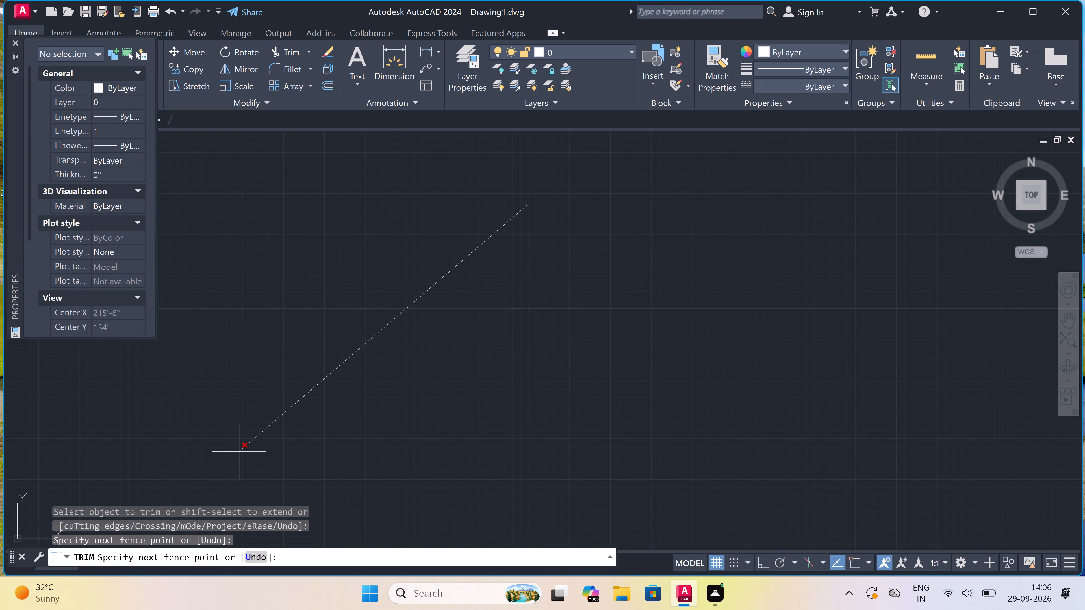
{"action": "left_click", "coordinate": [236, 460]}
{"action": "key", "text": "Escape"}
Offset the top horizontal line 9" downward to form the top wall's thickness.
{"action": "scroll", "coordinate": [633, 284], "scroll_direction": "down", "scroll_amount": 3}
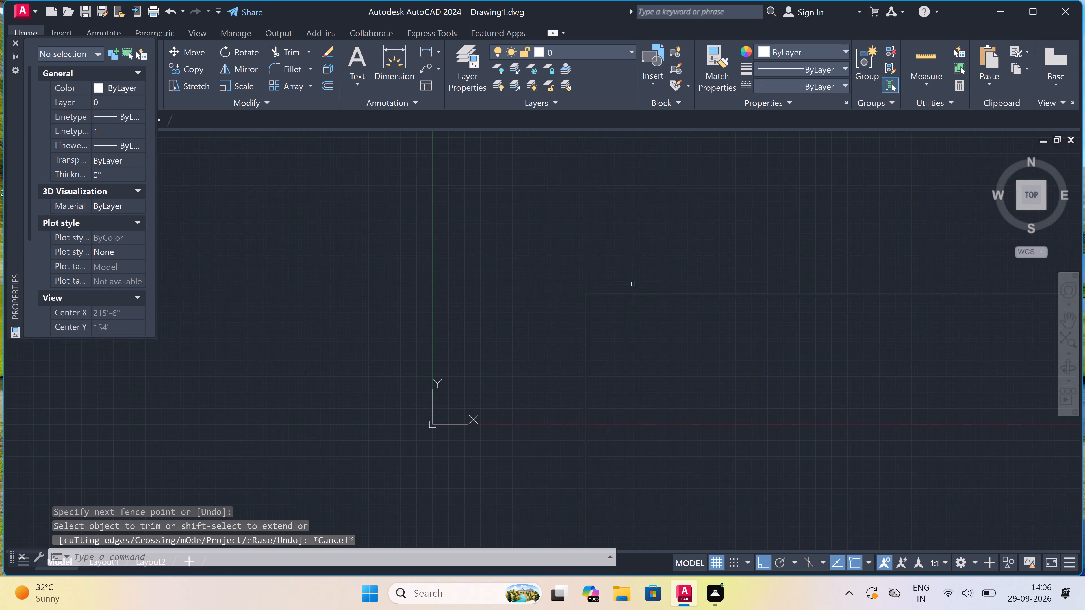
{"action": "scroll", "coordinate": [703, 303], "scroll_direction": "up", "scroll_amount": 2}
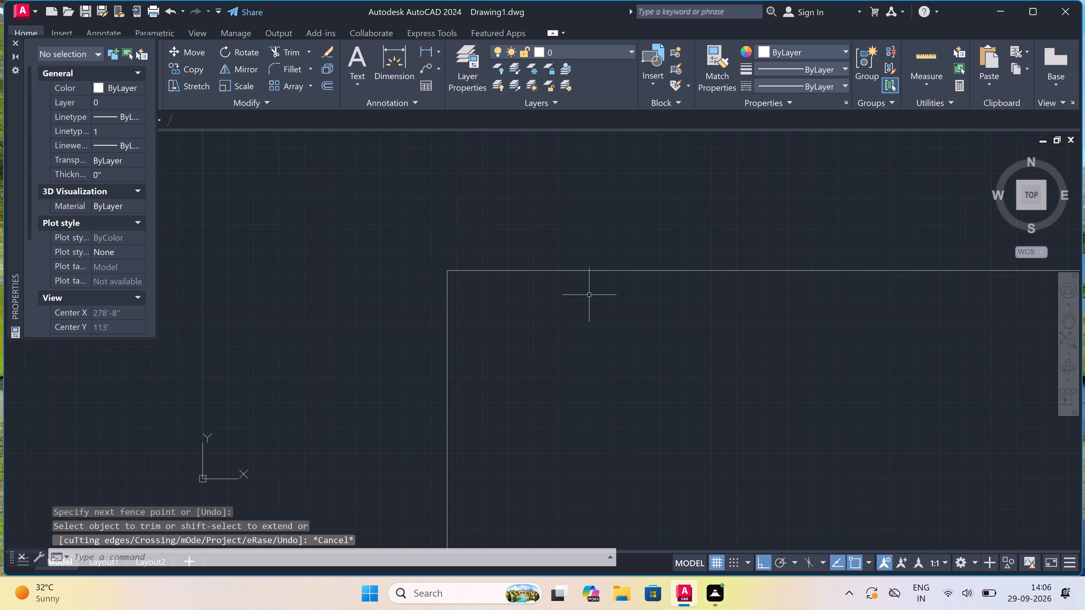
{"action": "scroll", "coordinate": [544, 287], "scroll_direction": "up", "scroll_amount": 1}
{"action": "type", "text": "o"}
{"action": "key", "text": "space"}
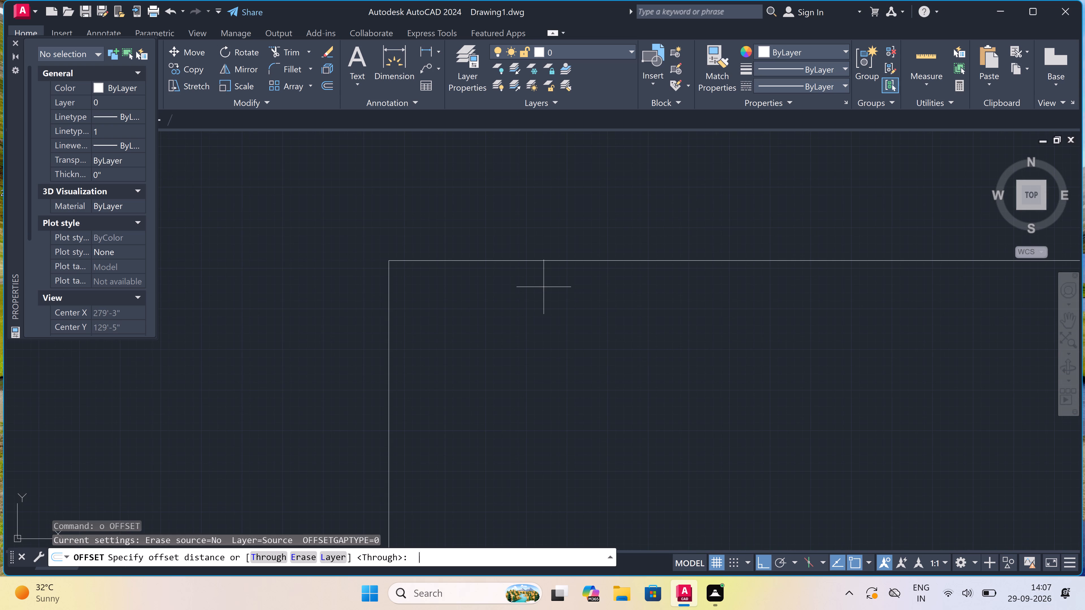
{"action": "left_click", "coordinate": [546, 254]}
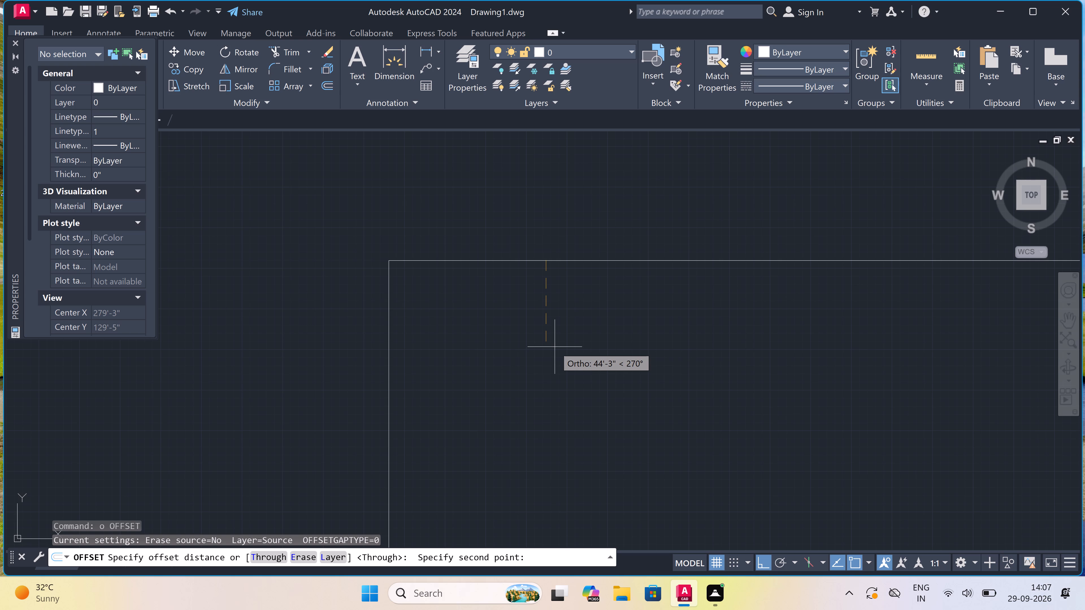
{"action": "scroll", "coordinate": [555, 347], "scroll_direction": "up", "scroll_amount": 1}
{"action": "scroll", "coordinate": [555, 347], "scroll_direction": "down", "scroll_amount": 1}
{"action": "scroll", "coordinate": [555, 347], "scroll_direction": "up", "scroll_amount": 1}
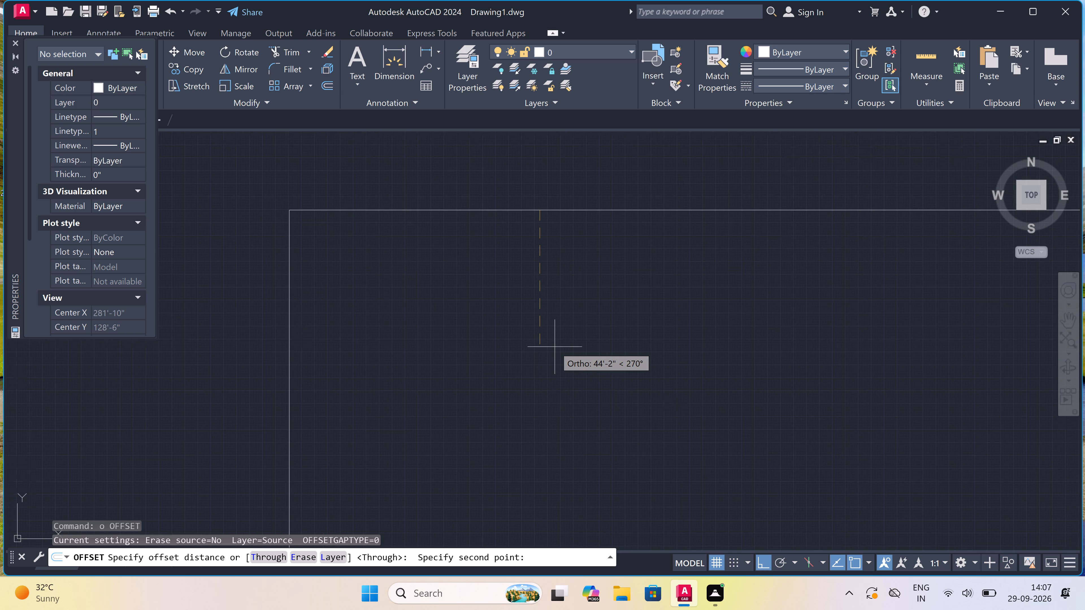
{"action": "scroll", "coordinate": [555, 347], "scroll_direction": "down", "scroll_amount": 1}
{"action": "scroll", "coordinate": [555, 347], "scroll_direction": "up", "scroll_amount": 1}
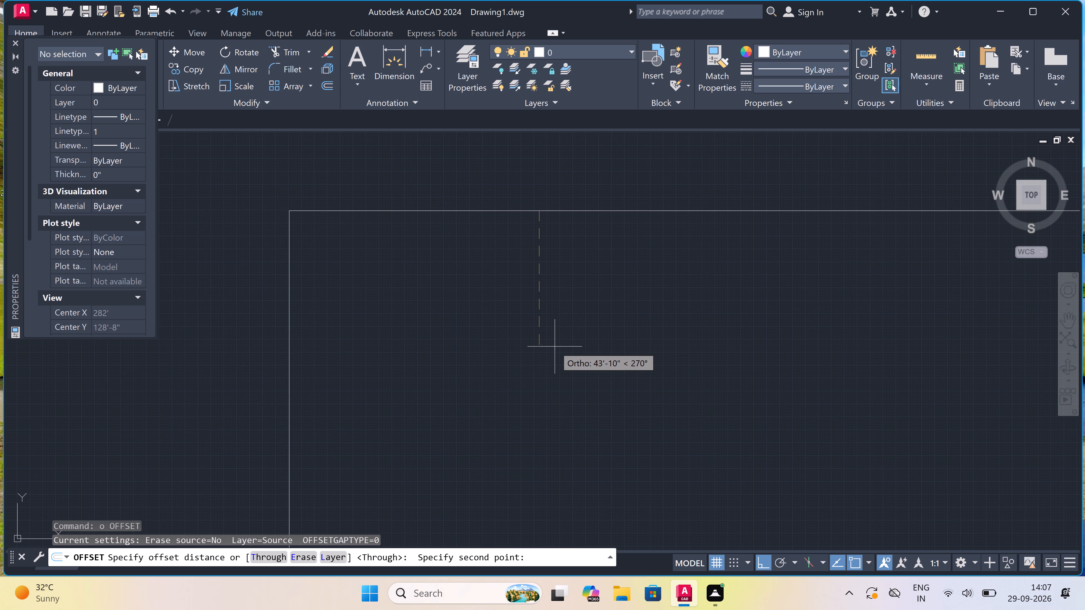
{"action": "type", "text": "9\""}
{"action": "key", "text": "space"}
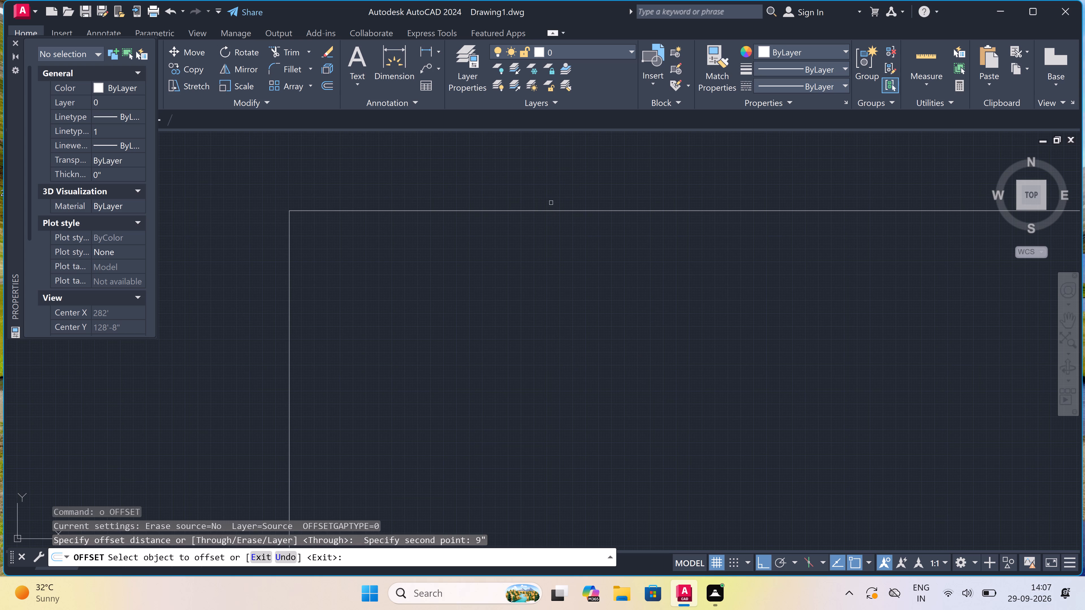
{"action": "scroll", "coordinate": [550, 207], "scroll_direction": "up", "scroll_amount": 2}
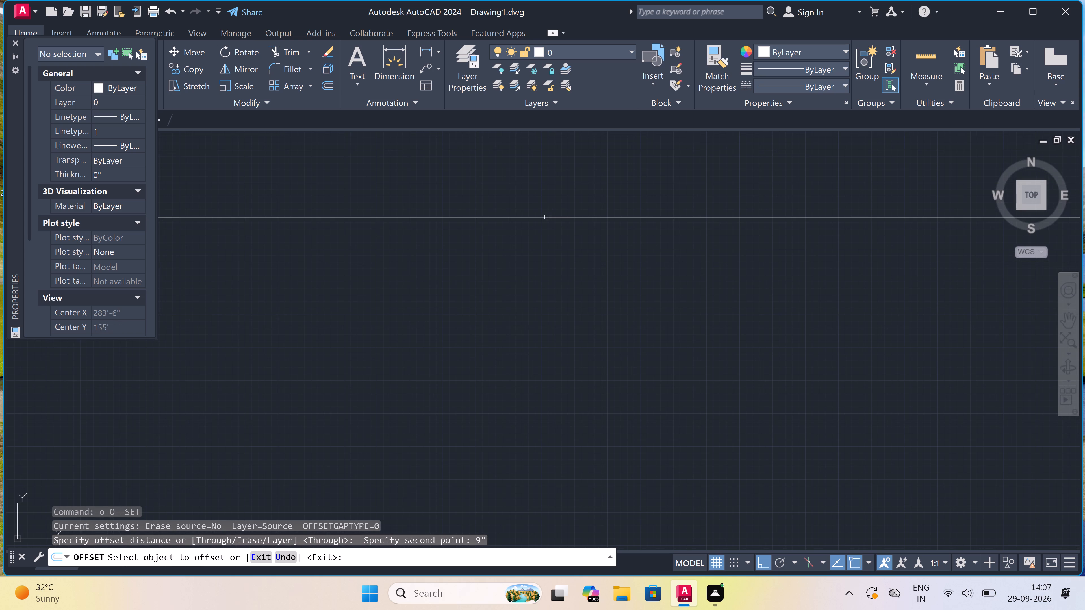
{"action": "left_click", "coordinate": [546, 217]}
{"action": "left_click", "coordinate": [539, 278]}
Offset the left vertical line 9" inward to form the left wall's thickness.
{"action": "scroll", "coordinate": [539, 277], "scroll_direction": "down", "scroll_amount": 5}
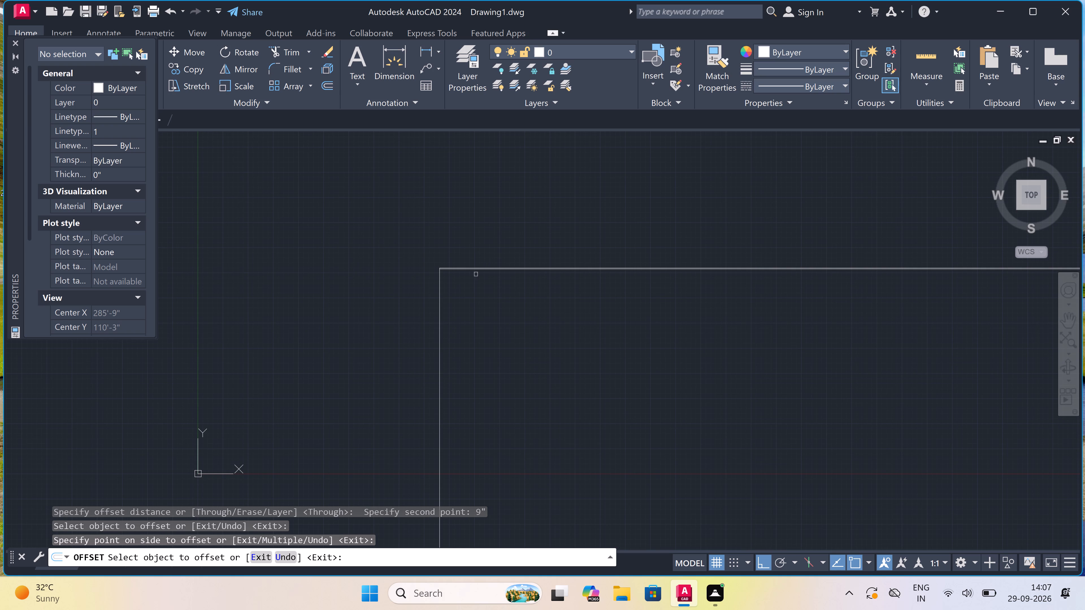
{"action": "scroll", "coordinate": [444, 268], "scroll_direction": "up", "scroll_amount": 3}
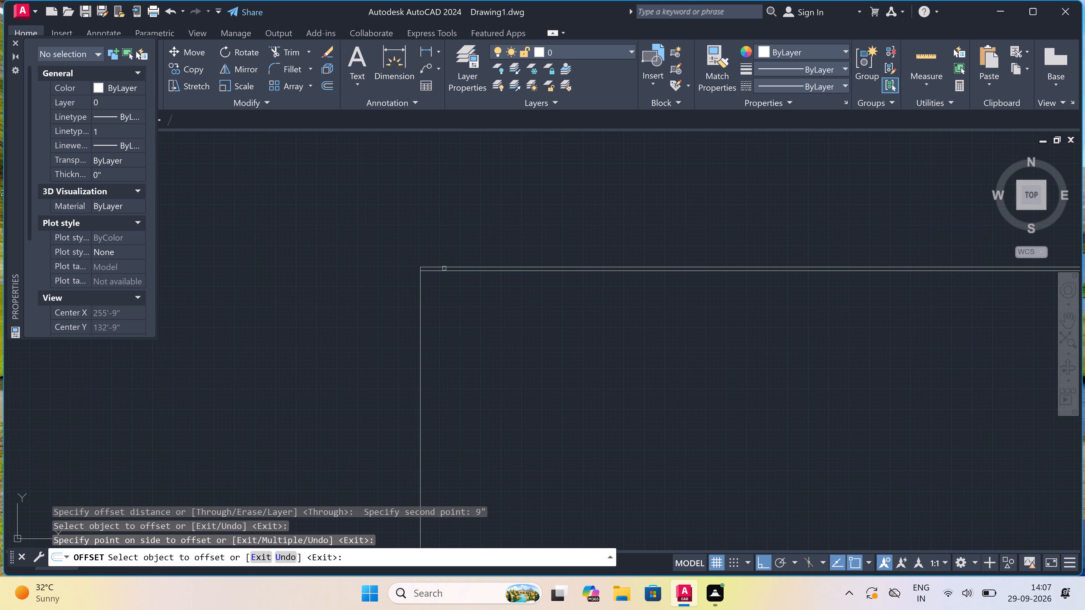
{"action": "scroll", "coordinate": [416, 282], "scroll_direction": "up", "scroll_amount": 4}
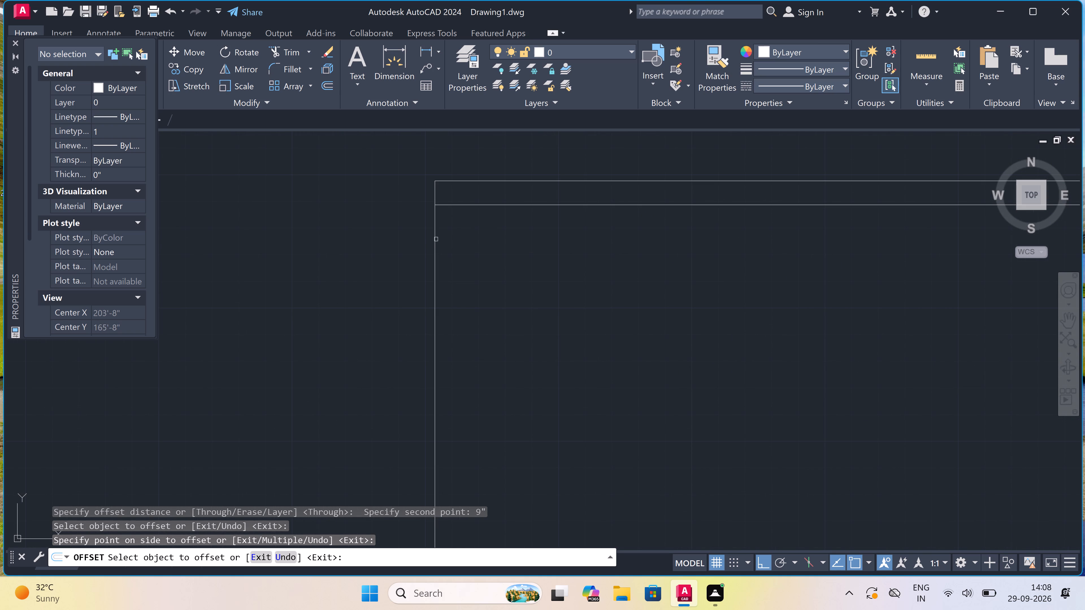
{"action": "left_click", "coordinate": [436, 239]}
{"action": "left_click", "coordinate": [468, 240]}
{"action": "key", "text": "Escape"}
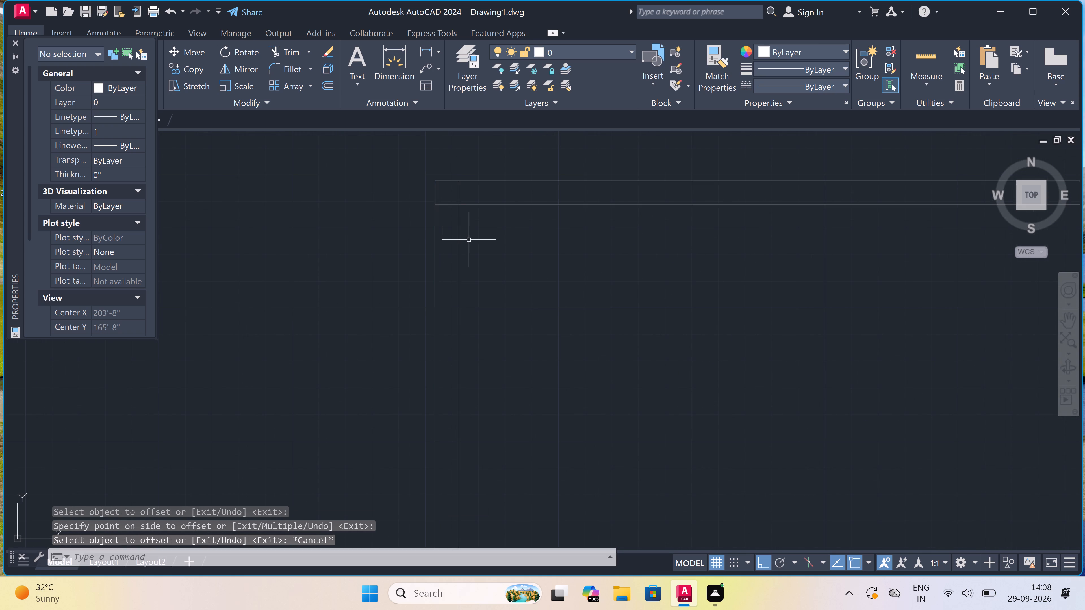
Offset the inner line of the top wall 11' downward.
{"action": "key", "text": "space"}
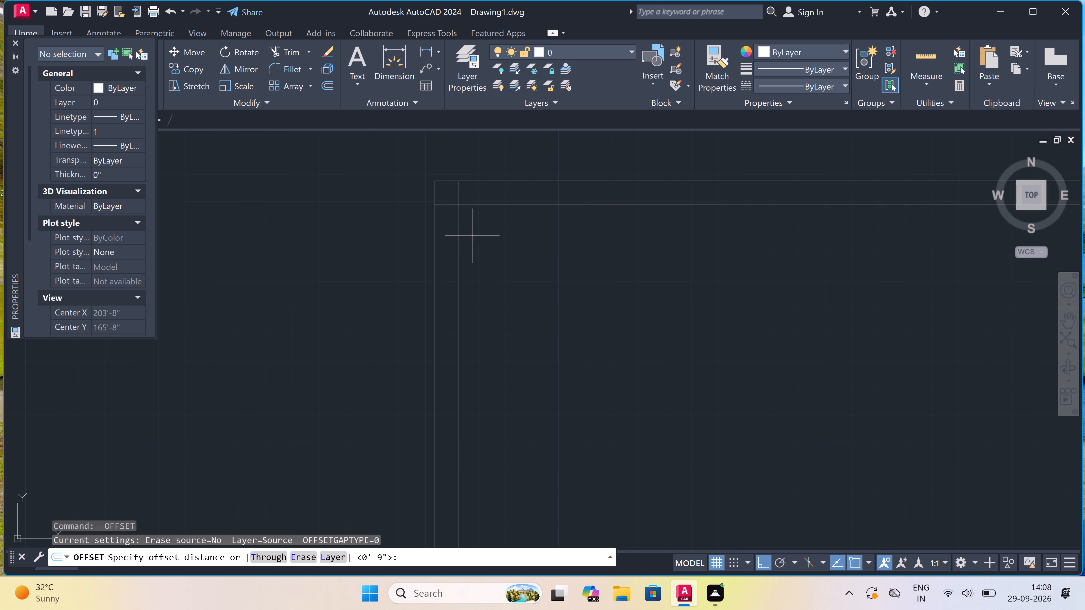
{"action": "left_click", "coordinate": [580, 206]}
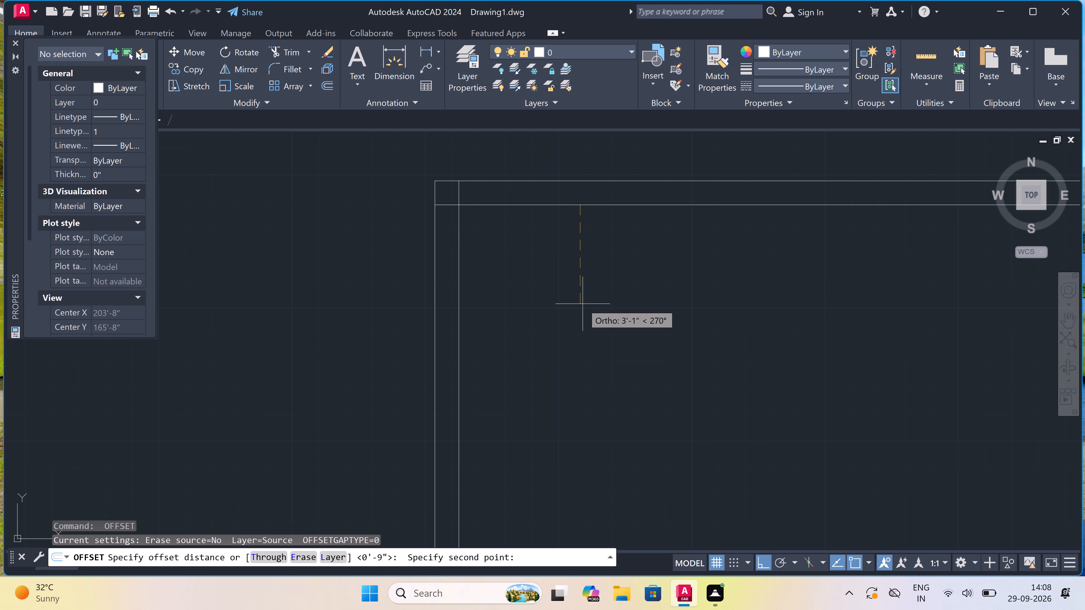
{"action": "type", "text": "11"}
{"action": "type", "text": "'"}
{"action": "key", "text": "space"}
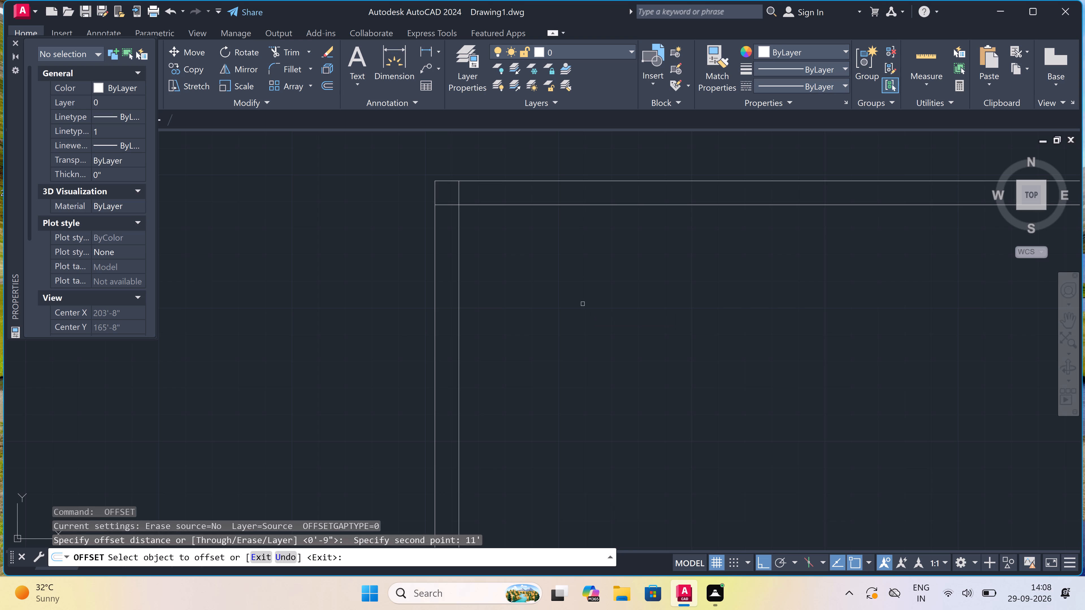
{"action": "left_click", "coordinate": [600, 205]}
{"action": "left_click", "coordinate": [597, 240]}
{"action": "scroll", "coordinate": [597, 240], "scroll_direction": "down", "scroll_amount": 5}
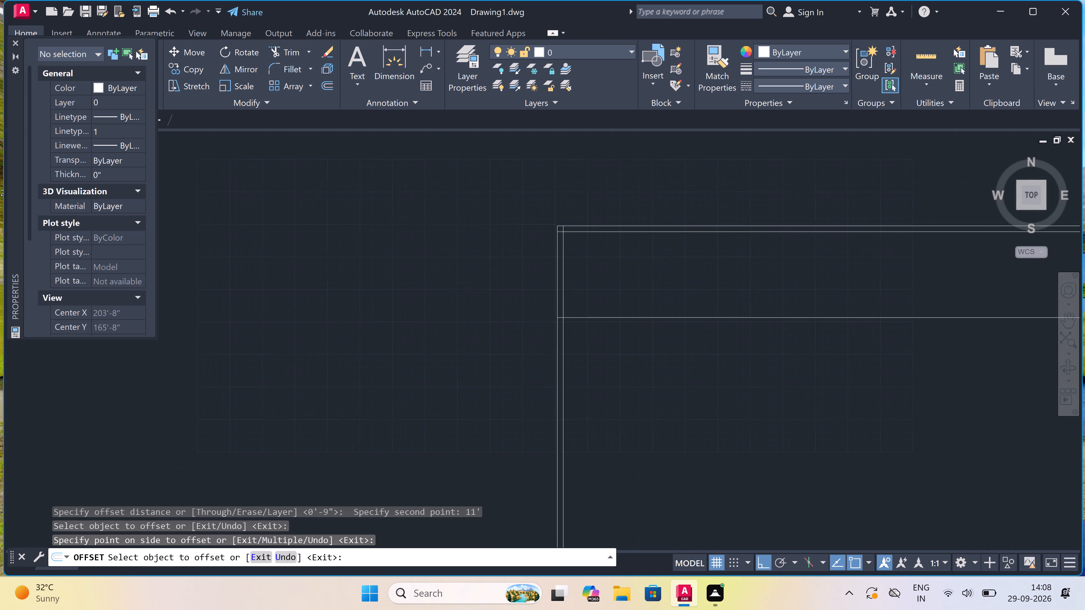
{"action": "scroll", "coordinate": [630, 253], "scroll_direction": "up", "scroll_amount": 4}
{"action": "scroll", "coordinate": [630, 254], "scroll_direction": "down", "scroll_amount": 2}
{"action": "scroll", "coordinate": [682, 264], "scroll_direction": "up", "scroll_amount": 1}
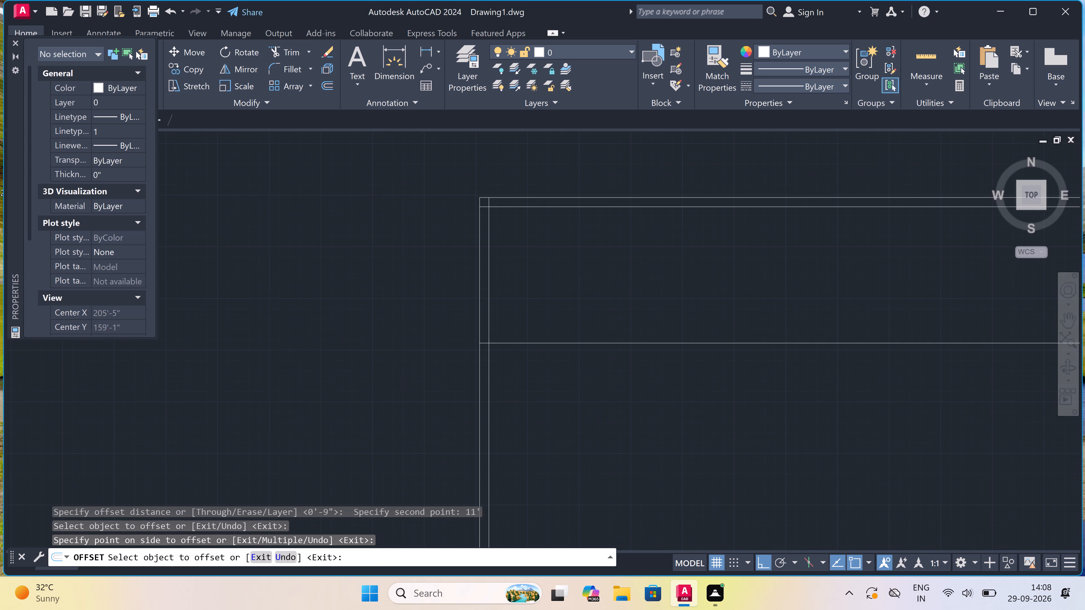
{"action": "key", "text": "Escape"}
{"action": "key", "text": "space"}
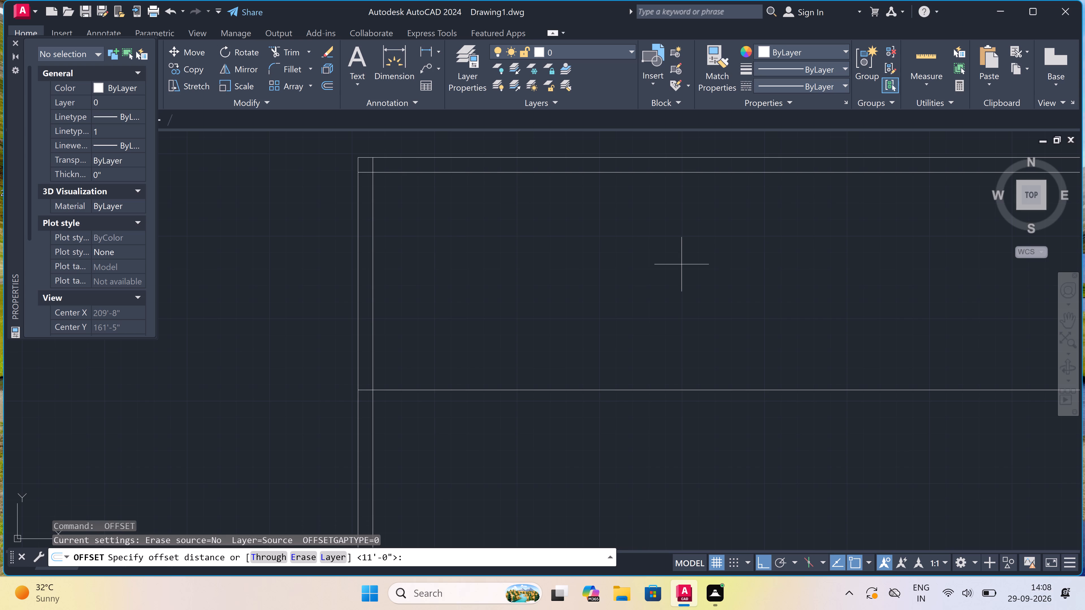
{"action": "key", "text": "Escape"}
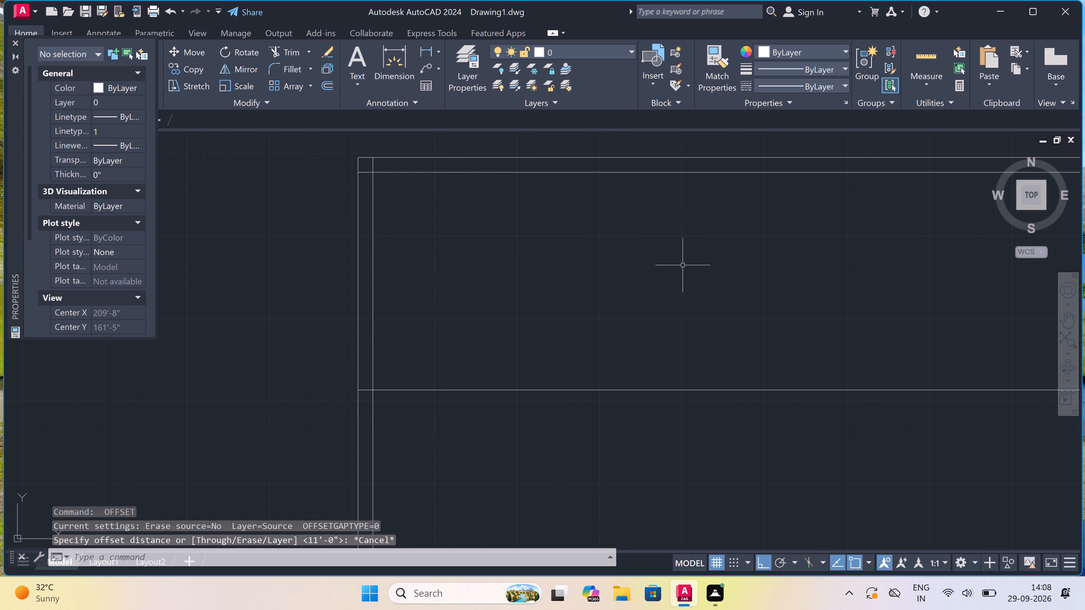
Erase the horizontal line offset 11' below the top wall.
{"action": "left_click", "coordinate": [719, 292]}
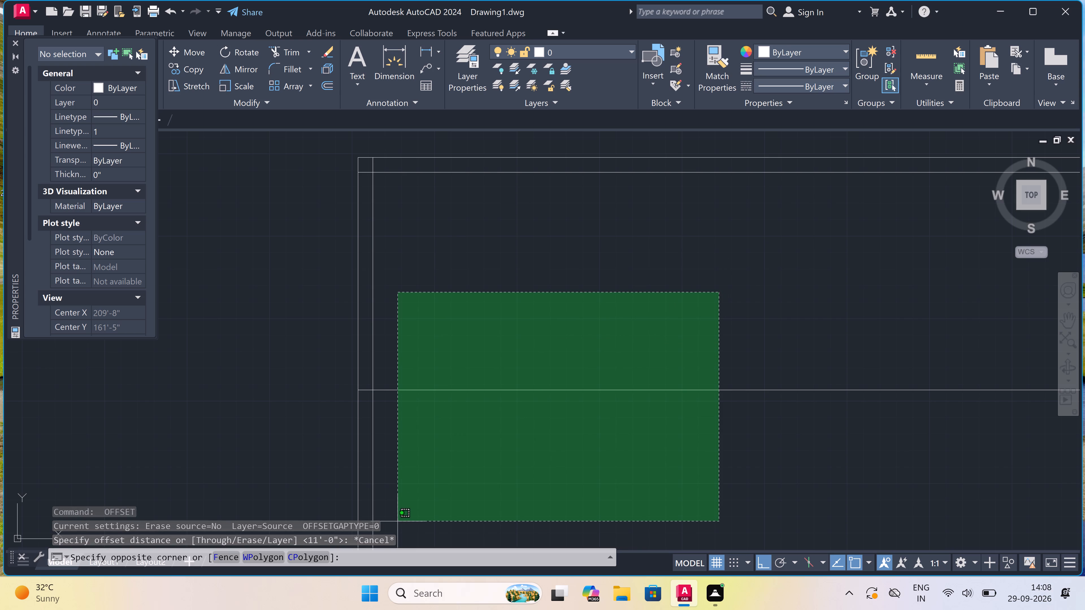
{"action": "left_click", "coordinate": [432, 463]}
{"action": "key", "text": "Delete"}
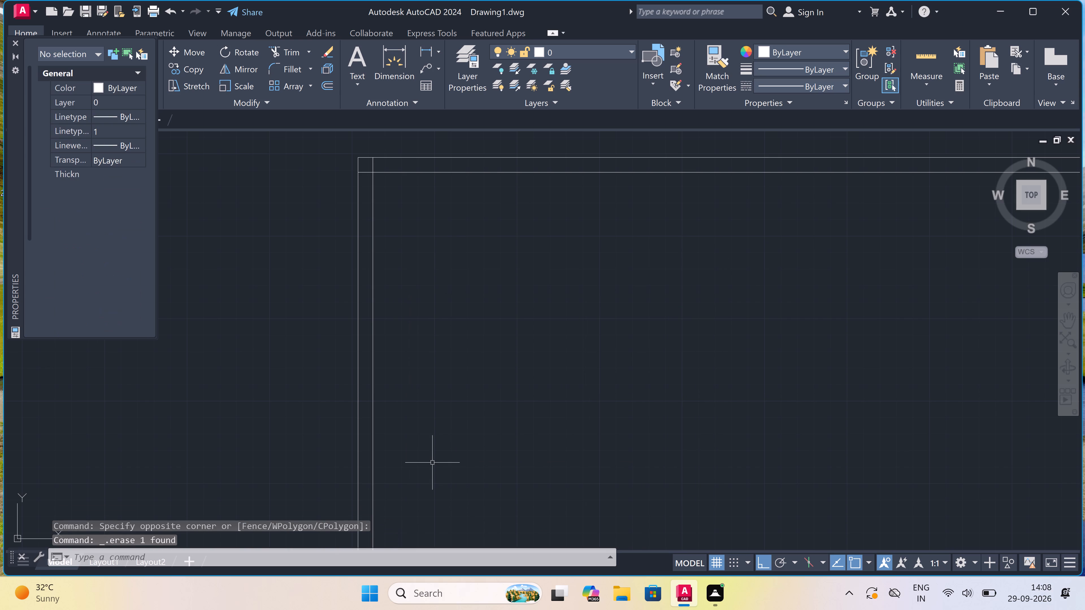
Offset the inner line of the top wall 9' downward.
{"action": "type", "text": "o"}
{"action": "key", "text": "space"}
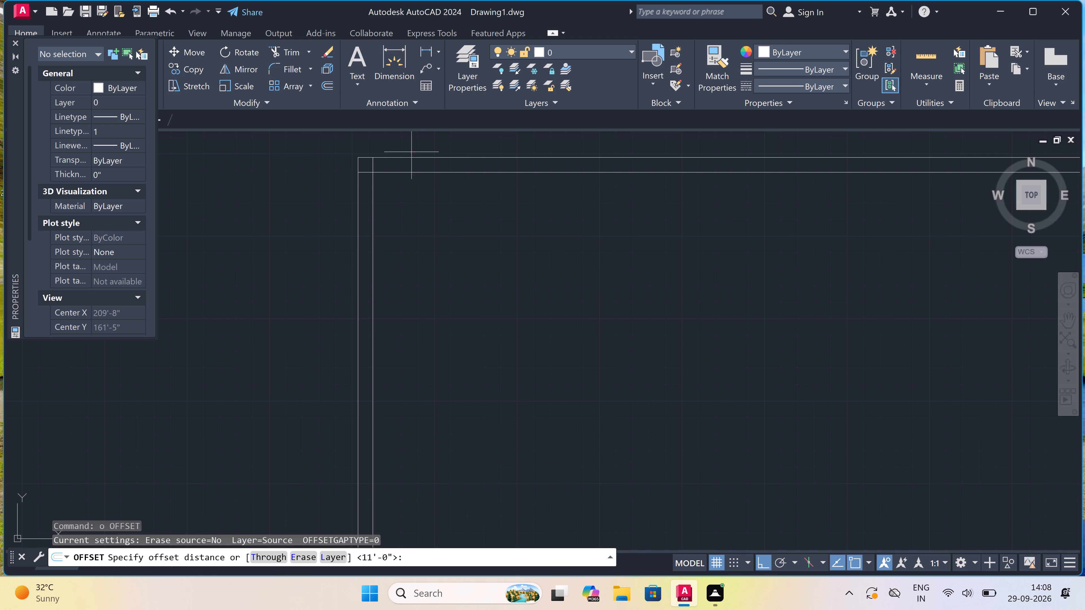
{"action": "left_click", "coordinate": [485, 174]}
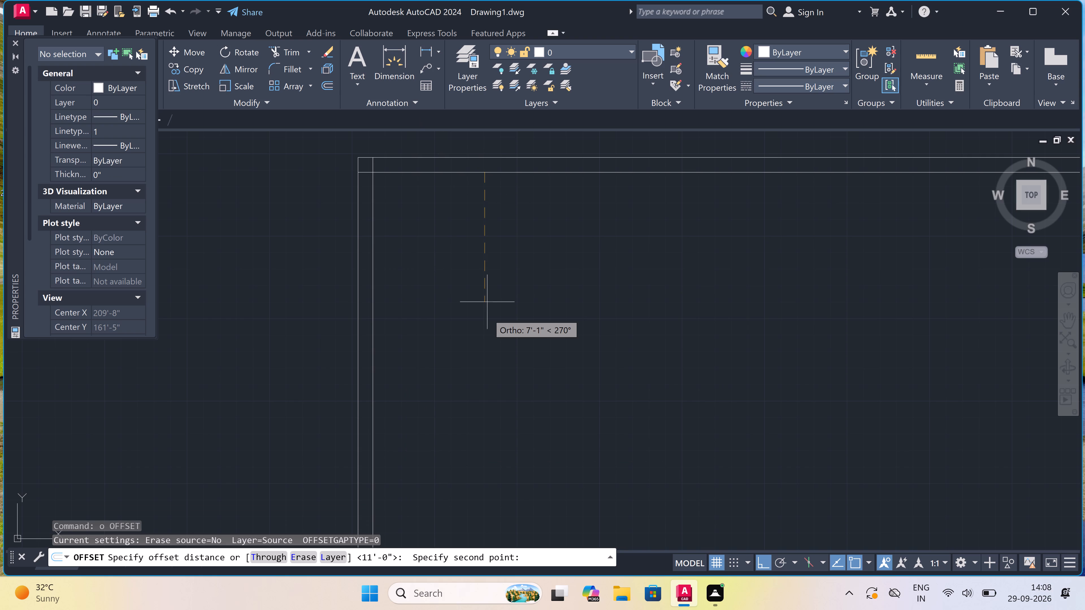
{"action": "type", "text": "9'"}
{"action": "key", "text": "space"}
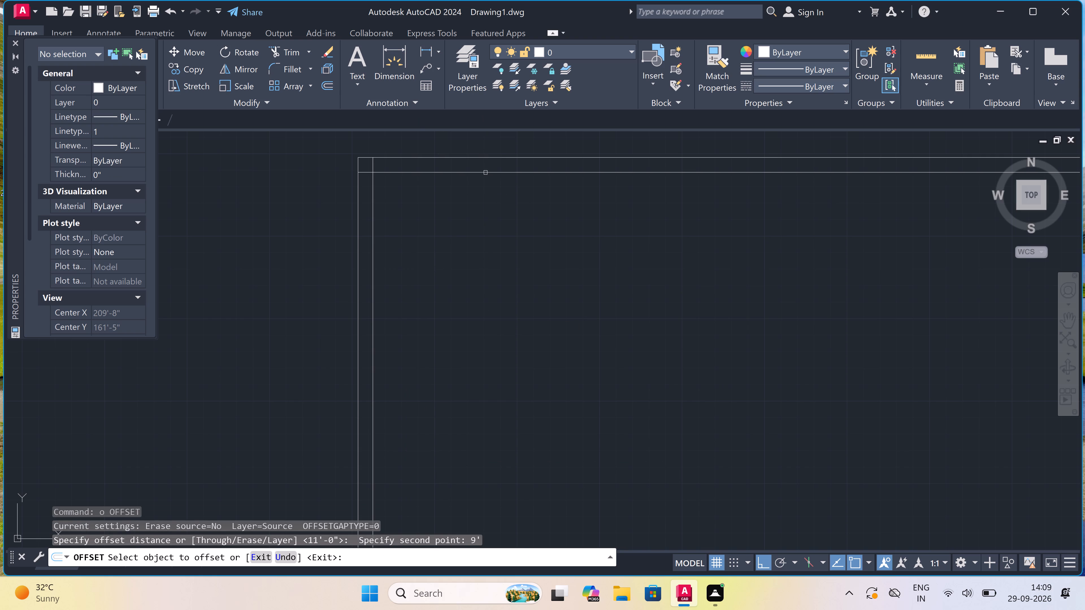
{"action": "left_click_drag", "start_coordinate": [486, 173], "coordinate": [486, 177]}
{"action": "left_click", "coordinate": [483, 209]}
{"action": "key", "text": "Escape"}
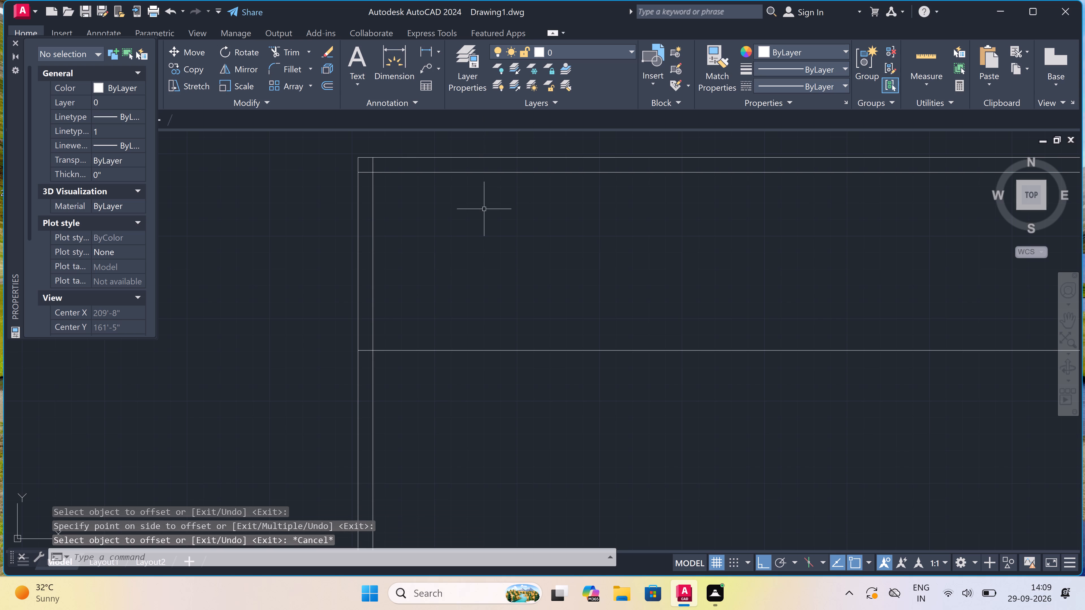
Offset the horizontal line 9' below the top wall by 4.5" downward to form the partition's thickness.
{"action": "key", "text": "space"}
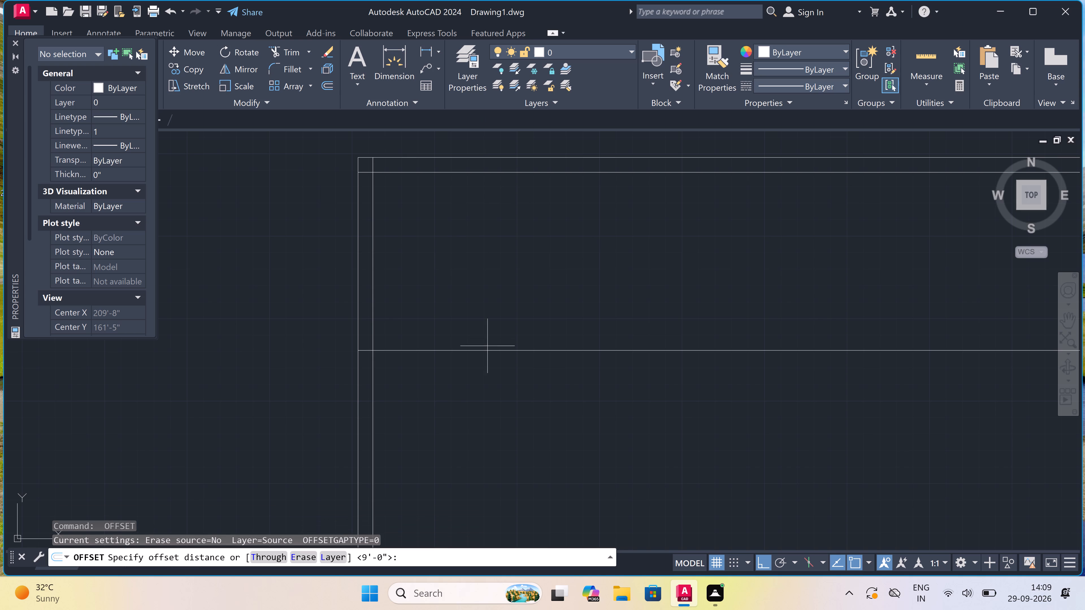
{"action": "left_click", "coordinate": [482, 352]}
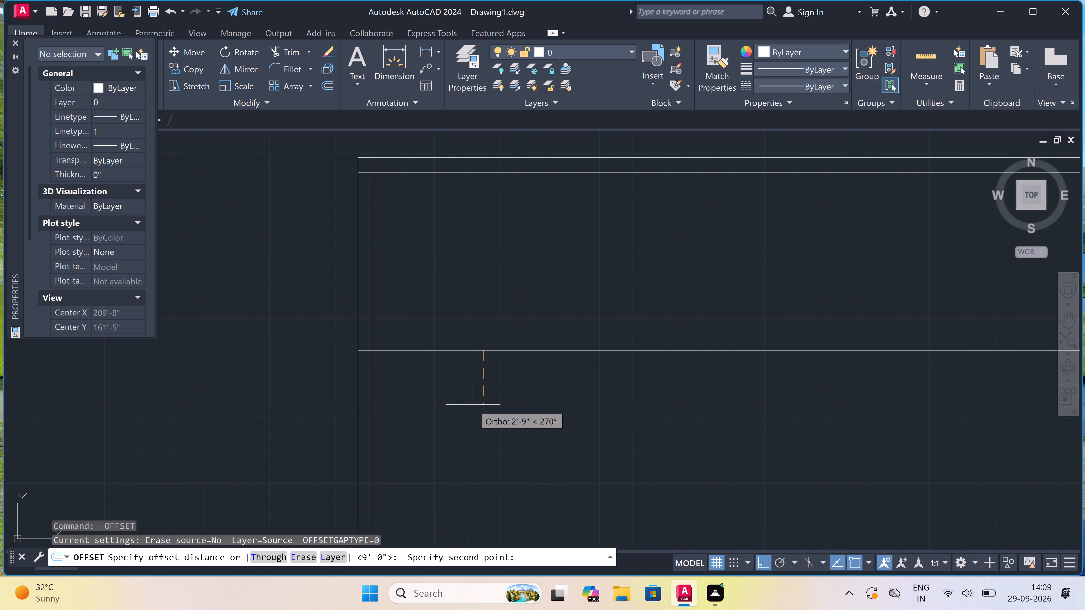
{"action": "type", "text": "4.5"}
{"action": "type", "text": "\""}
{"action": "key", "text": "space"}
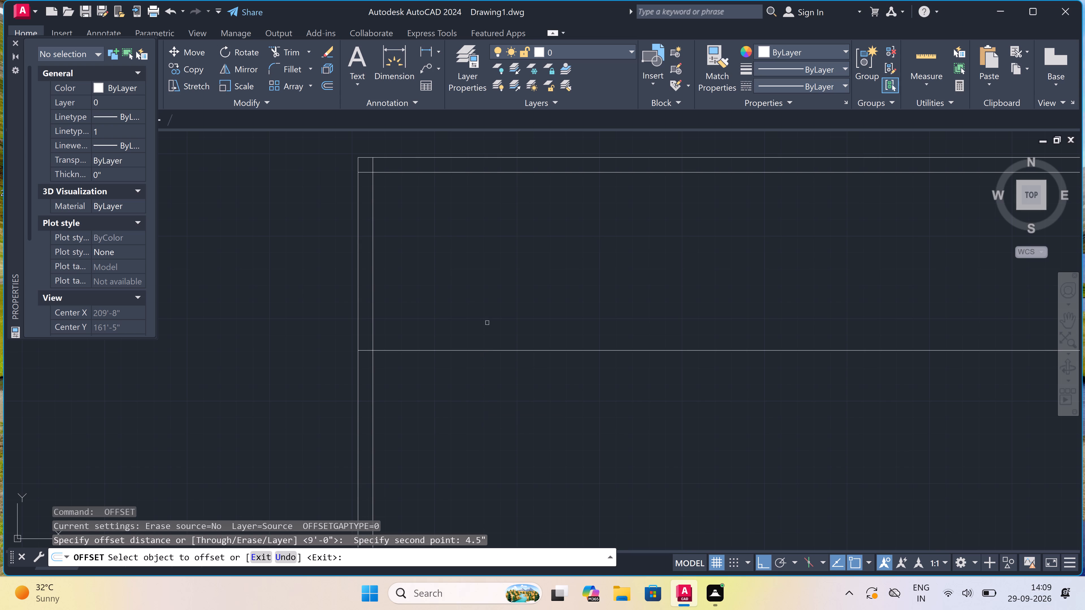
{"action": "left_click_drag", "start_coordinate": [478, 351], "coordinate": [477, 357]}
{"action": "left_click", "coordinate": [471, 387]}
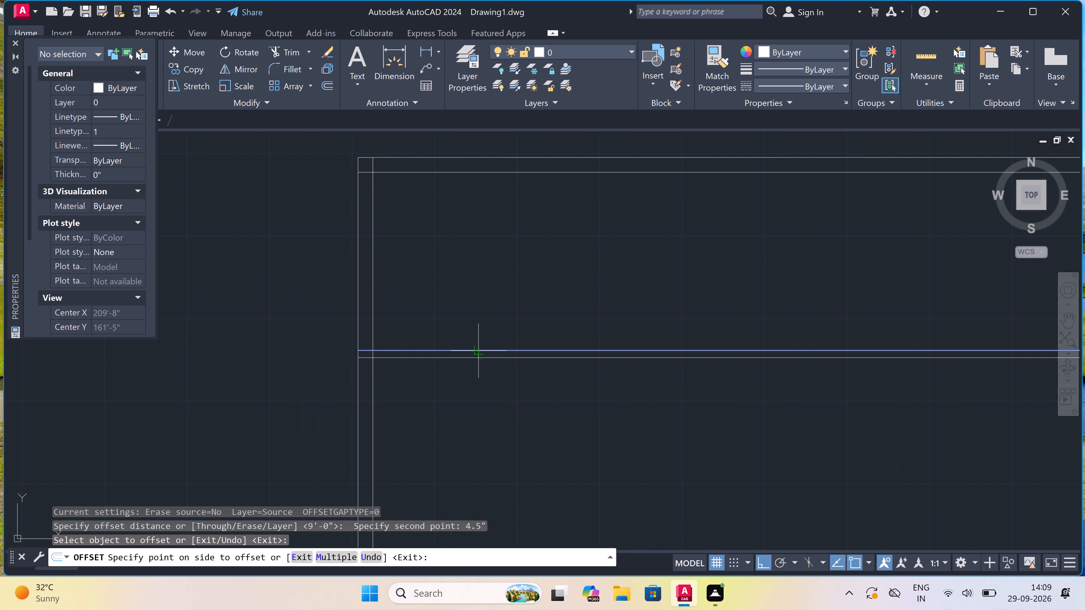
{"action": "key", "text": "Escape"}
Offset the inner line of the left wall 8'4.5" to the right, into the plan.
{"action": "key", "text": "space"}
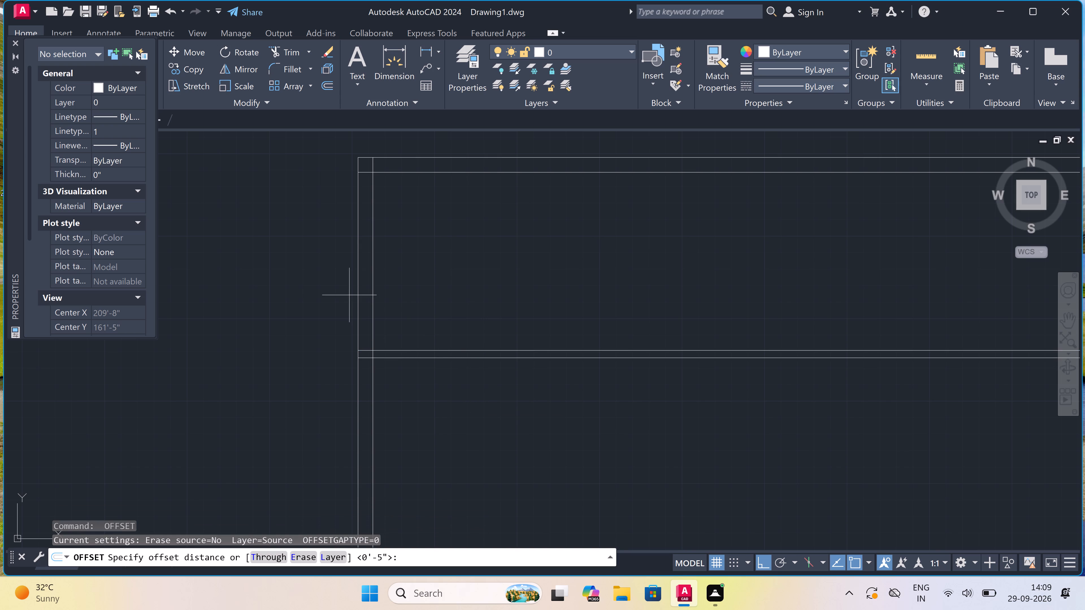
{"action": "left_click", "coordinate": [374, 282]}
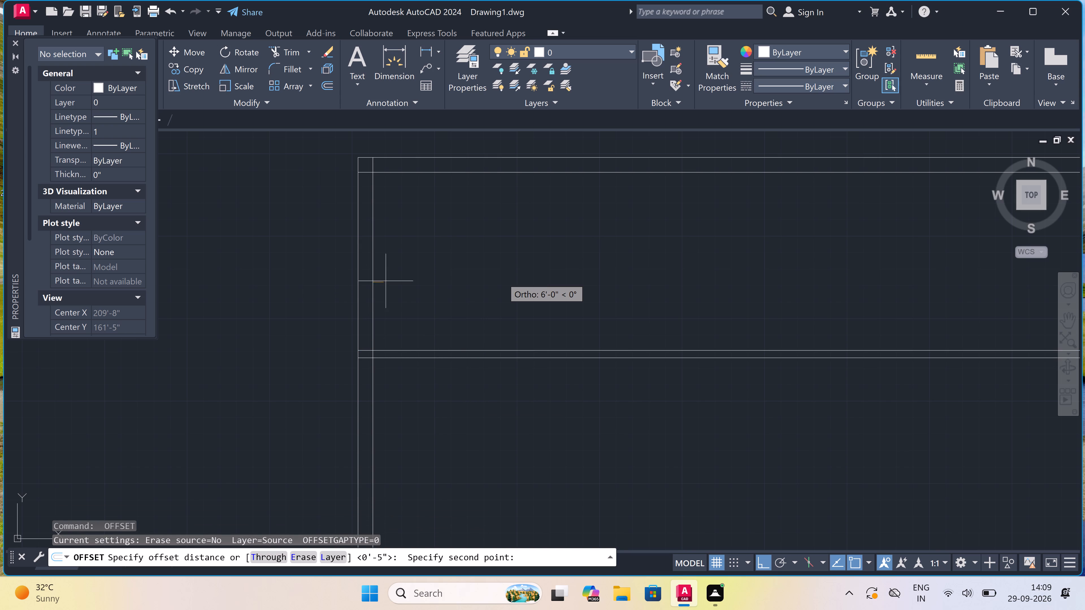
{"action": "key", "text": "8"}
{"action": "key", "text": "apostrophe"}
{"action": "type", "text": "4.5"}
{"action": "type", "text": "\""}
{"action": "key", "text": "space"}
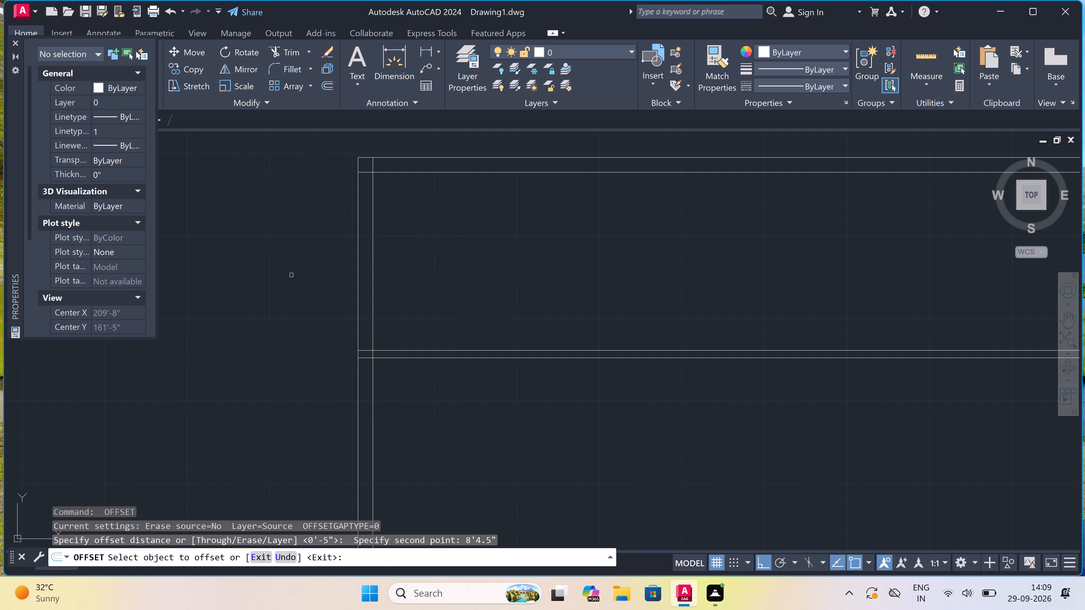
{"action": "left_click", "coordinate": [373, 267]}
{"action": "left_click", "coordinate": [490, 270]}
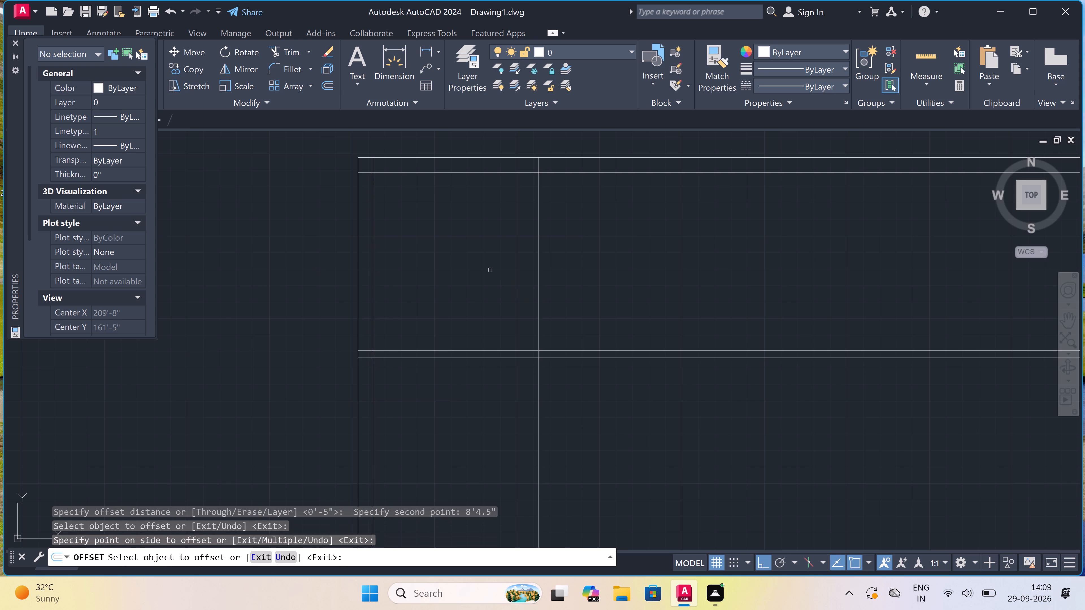
{"action": "key", "text": "Escape"}
Offset the vertical line 8'4.5" from the left wall by 4.5" to the right to form the partition's thickness.
{"action": "key", "text": "space"}
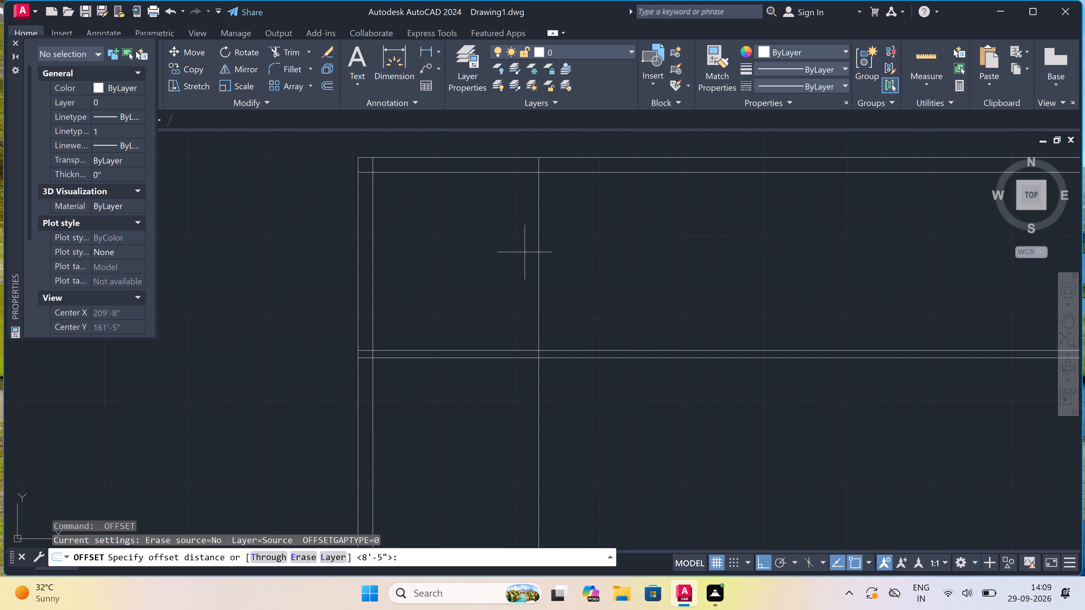
{"action": "left_click", "coordinate": [534, 249]}
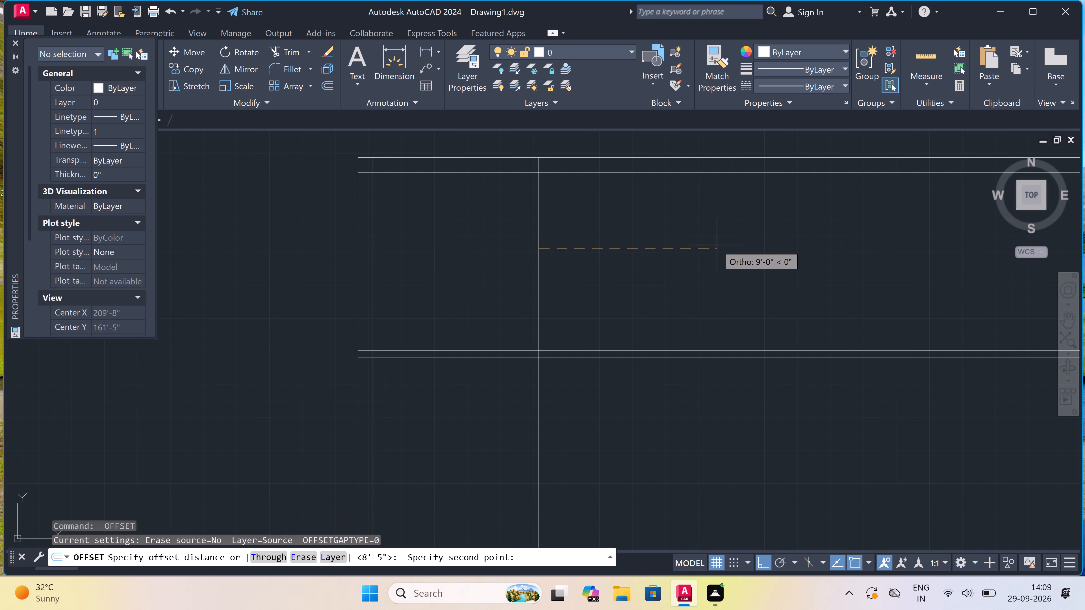
{"action": "key", "text": "4"}
{"action": "type", "text": ".5"}
{"action": "type", "text": "\""}
{"action": "key", "text": "space"}
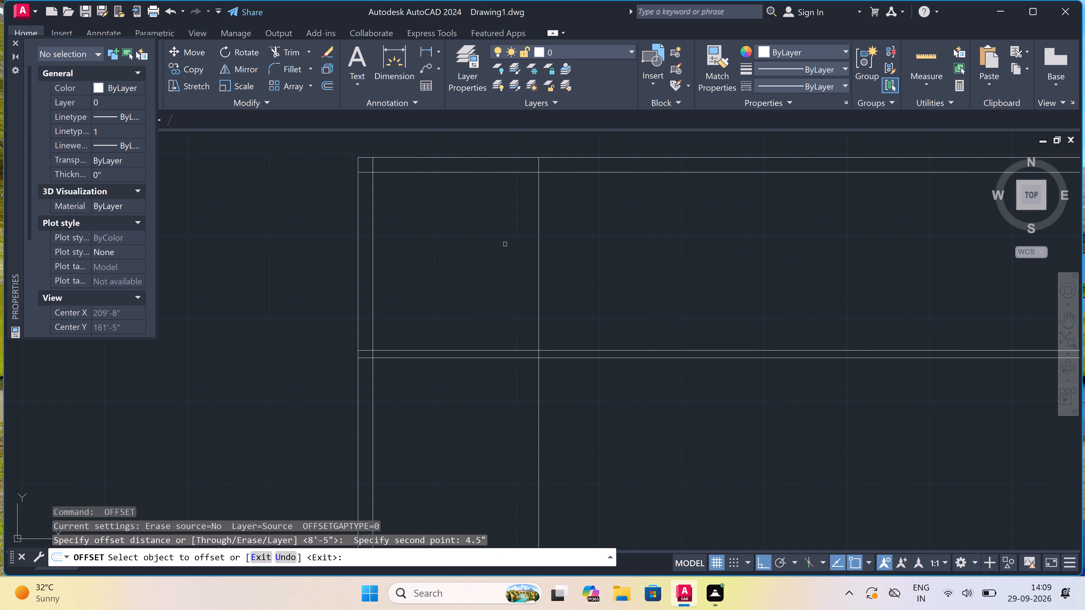
{"action": "left_click", "coordinate": [539, 226]}
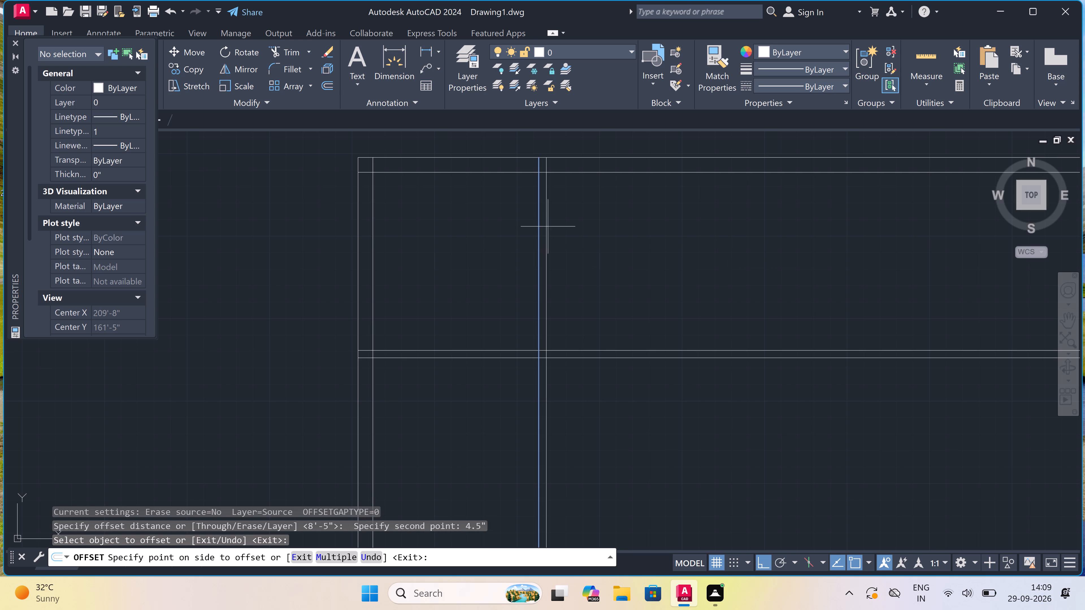
{"action": "left_click", "coordinate": [597, 229]}
{"action": "key", "text": "Escape"}
Offset the right-hand line of the vertical partition 9' to the right.
{"action": "key", "text": "space"}
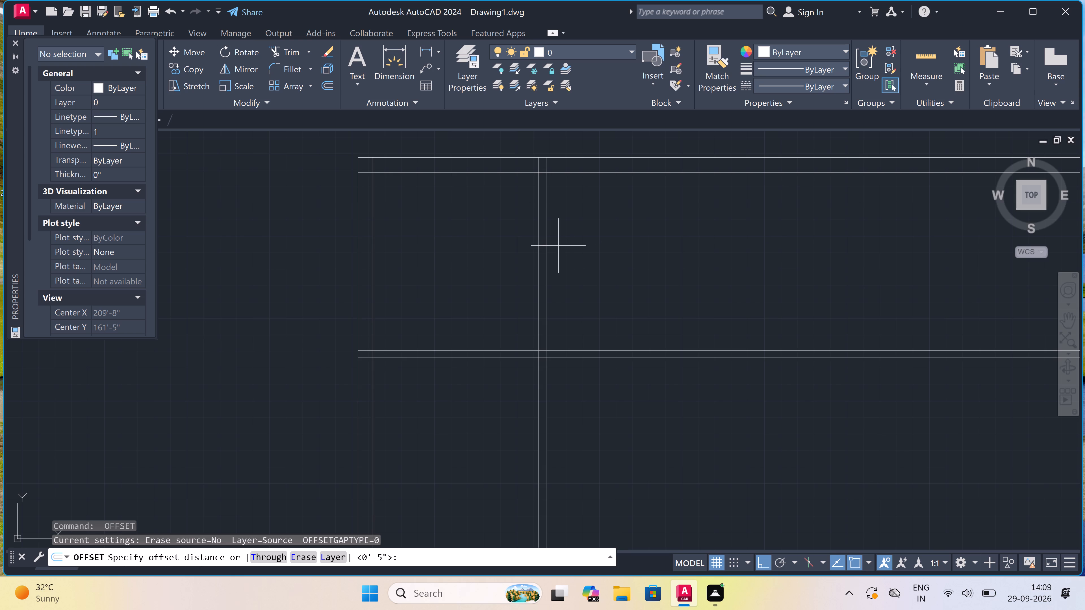
{"action": "left_click", "coordinate": [548, 241]}
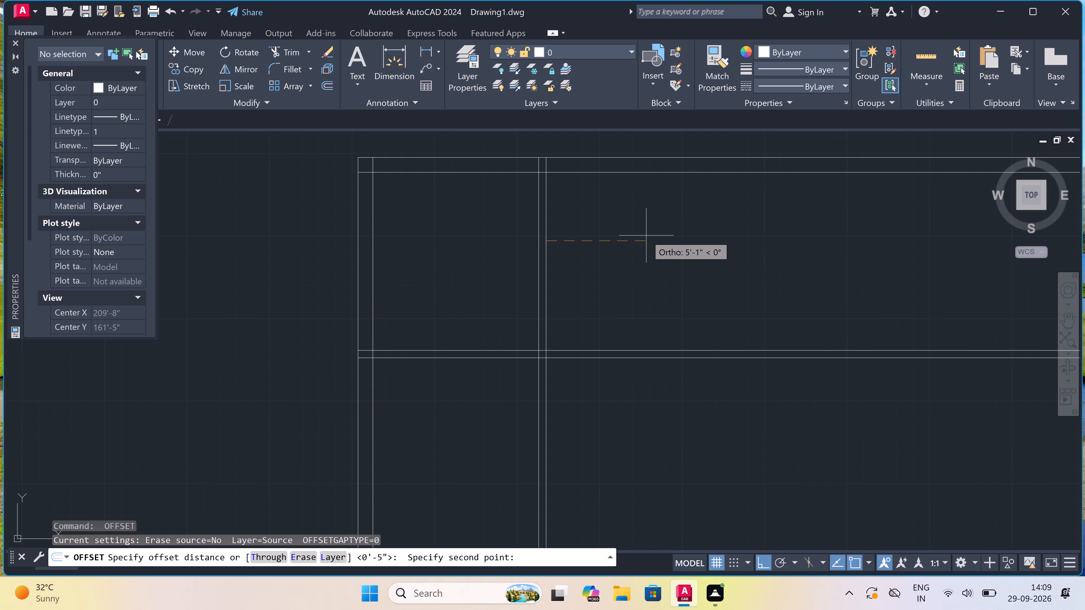
{"action": "type", "text": "9'"}
{"action": "key", "text": "space"}
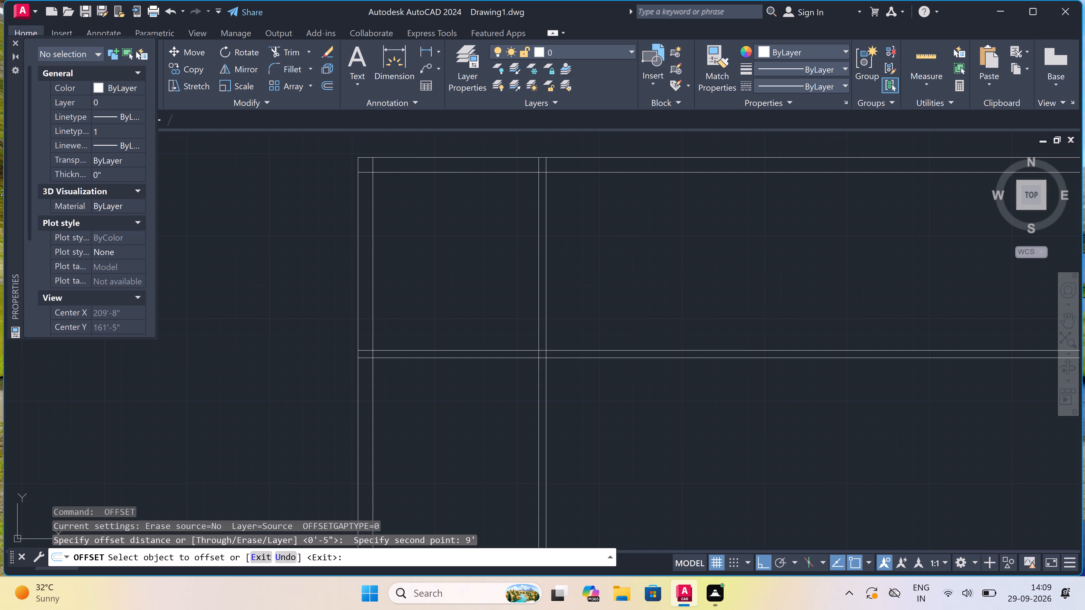
{"action": "left_click", "coordinate": [547, 233]}
{"action": "left_click", "coordinate": [607, 225]}
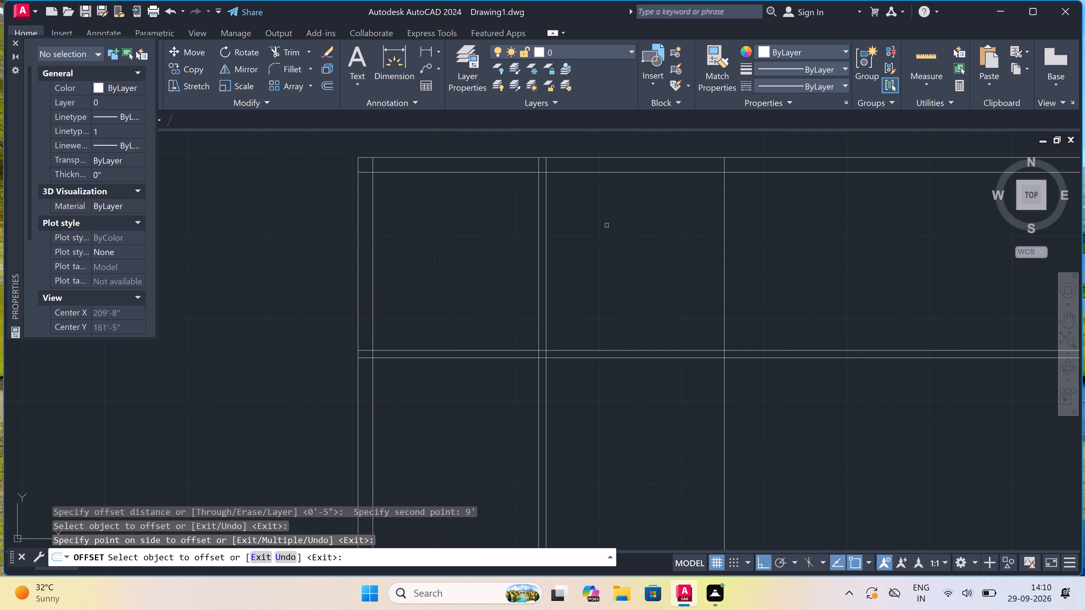
{"action": "key", "text": "Escape"}
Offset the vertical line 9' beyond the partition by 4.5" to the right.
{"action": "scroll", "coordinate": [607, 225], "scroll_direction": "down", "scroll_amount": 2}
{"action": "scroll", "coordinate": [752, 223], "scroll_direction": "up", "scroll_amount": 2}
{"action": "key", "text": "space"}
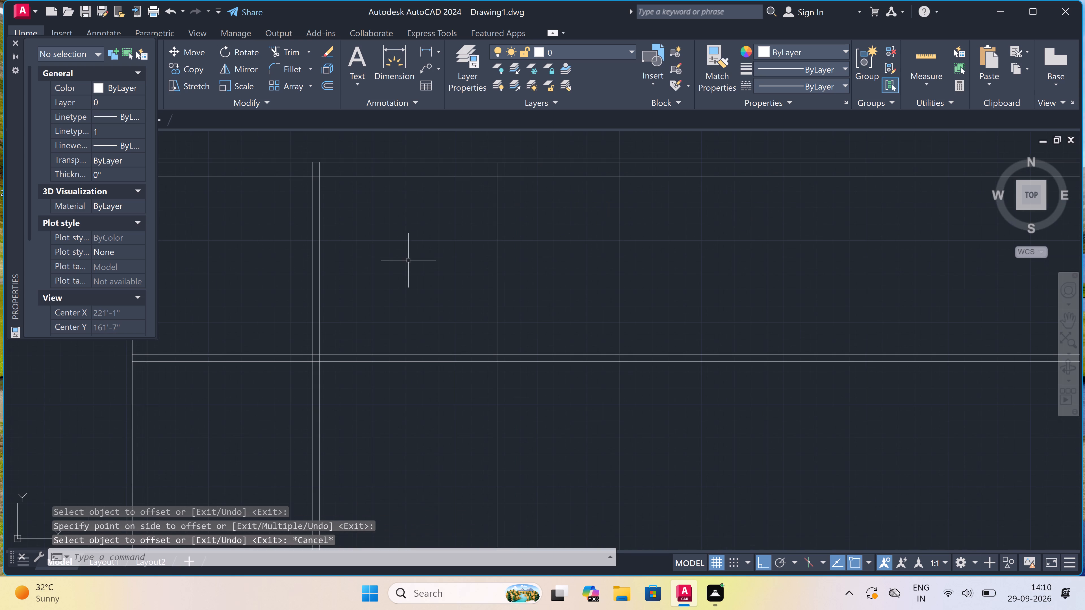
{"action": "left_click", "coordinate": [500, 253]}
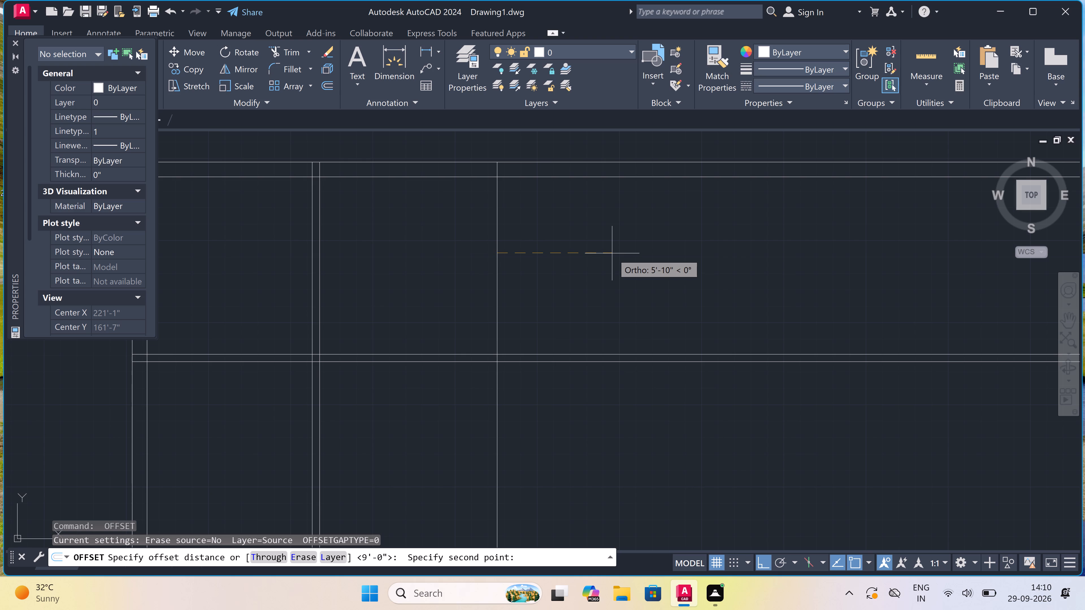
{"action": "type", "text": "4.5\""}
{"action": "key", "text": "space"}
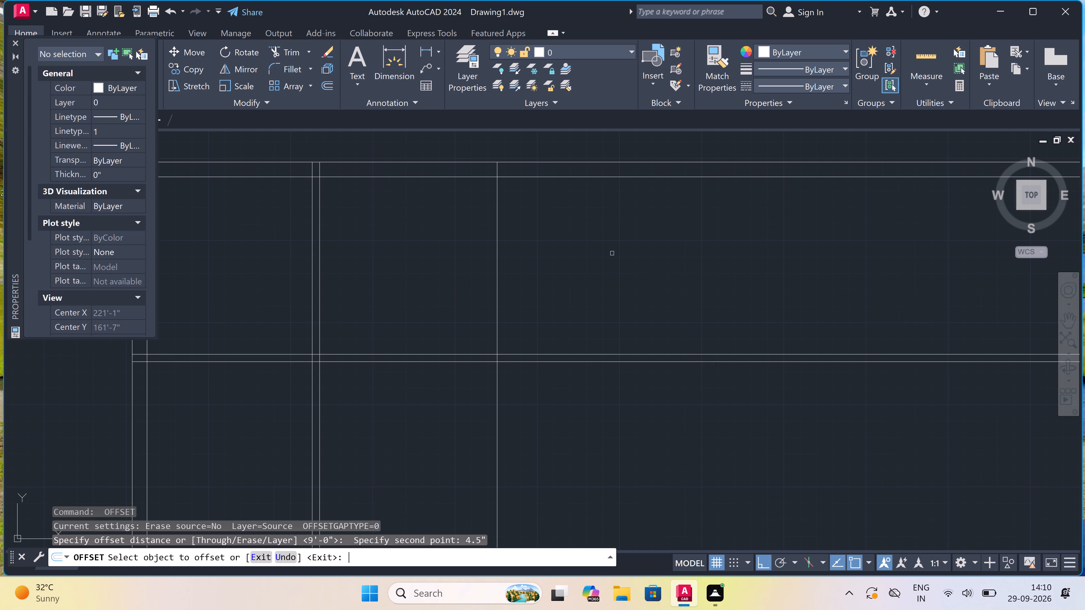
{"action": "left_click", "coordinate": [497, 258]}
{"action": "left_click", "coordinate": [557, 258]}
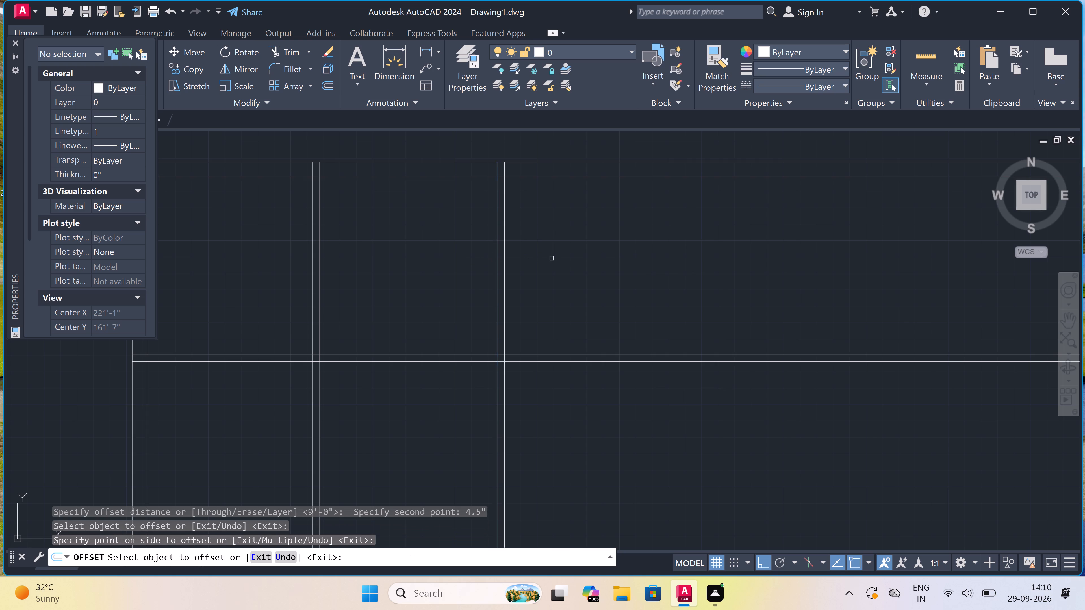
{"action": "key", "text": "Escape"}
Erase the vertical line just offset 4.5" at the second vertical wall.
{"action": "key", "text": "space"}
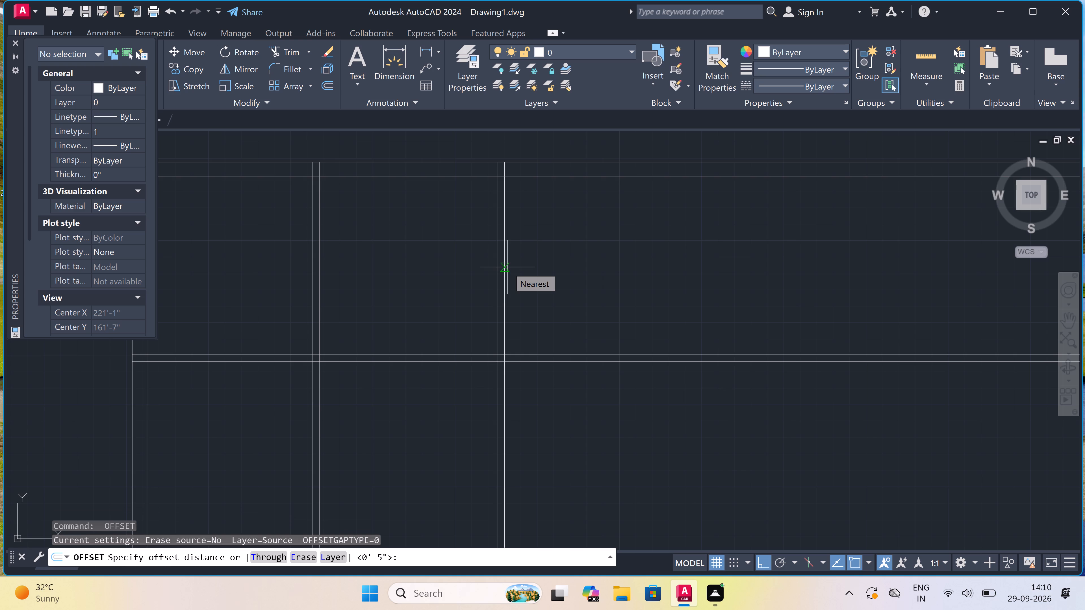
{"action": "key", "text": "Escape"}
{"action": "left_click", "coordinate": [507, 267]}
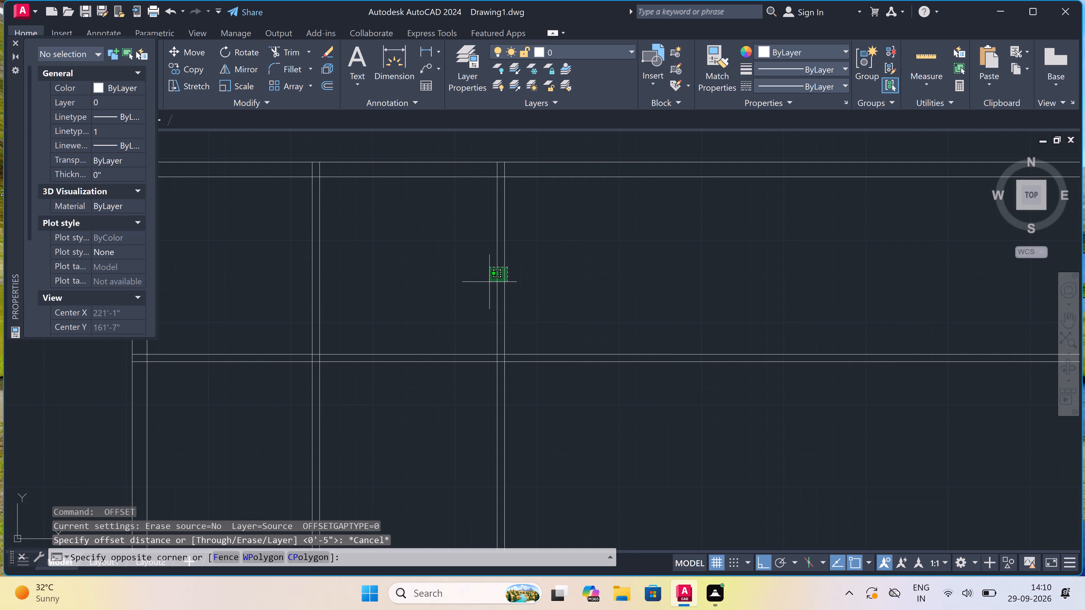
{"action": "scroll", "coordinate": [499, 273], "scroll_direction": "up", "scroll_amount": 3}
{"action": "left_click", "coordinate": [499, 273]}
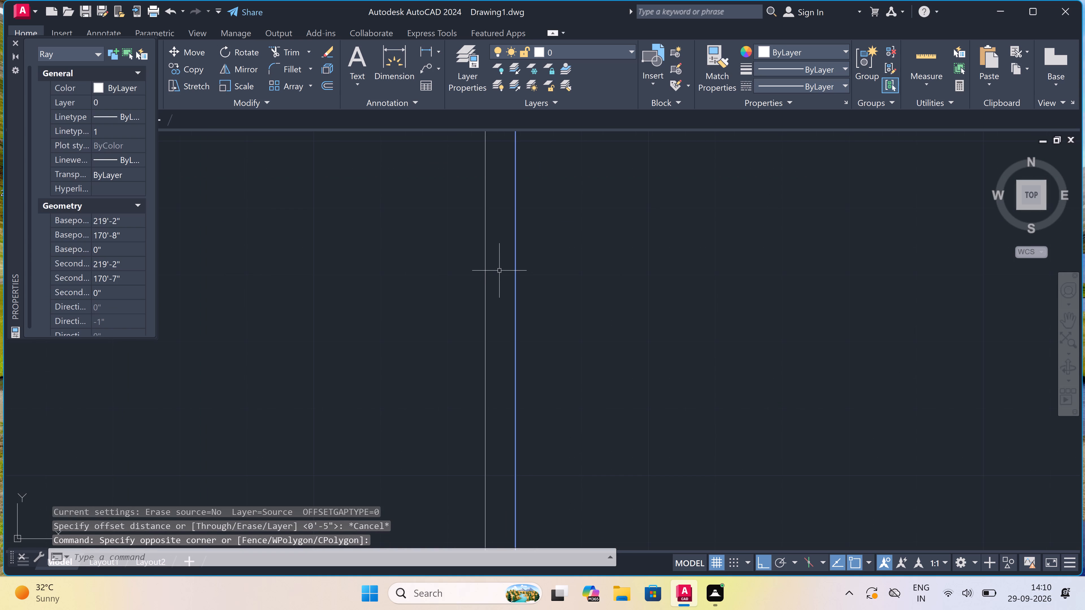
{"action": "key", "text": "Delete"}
Offset the vertical line 9' beyond the first partition by 9" to the right to form a wall's thickness.
{"action": "scroll", "coordinate": [499, 270], "scroll_direction": "down", "scroll_amount": 4}
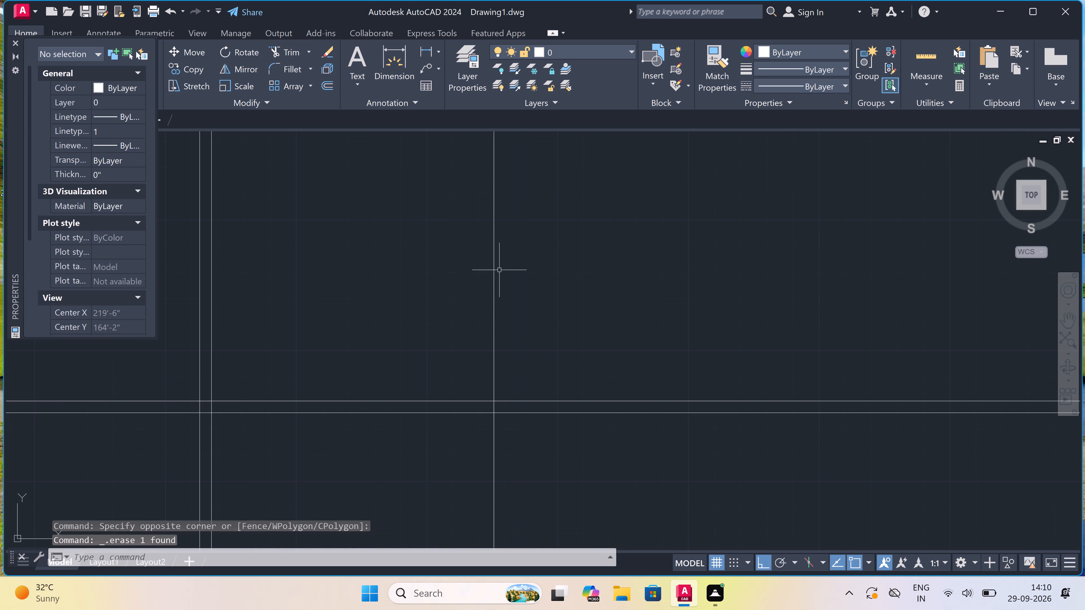
{"action": "type", "text": "o"}
{"action": "key", "text": "space"}
{"action": "left_click_drag", "start_coordinate": [498, 269], "coordinate": [501, 269]}
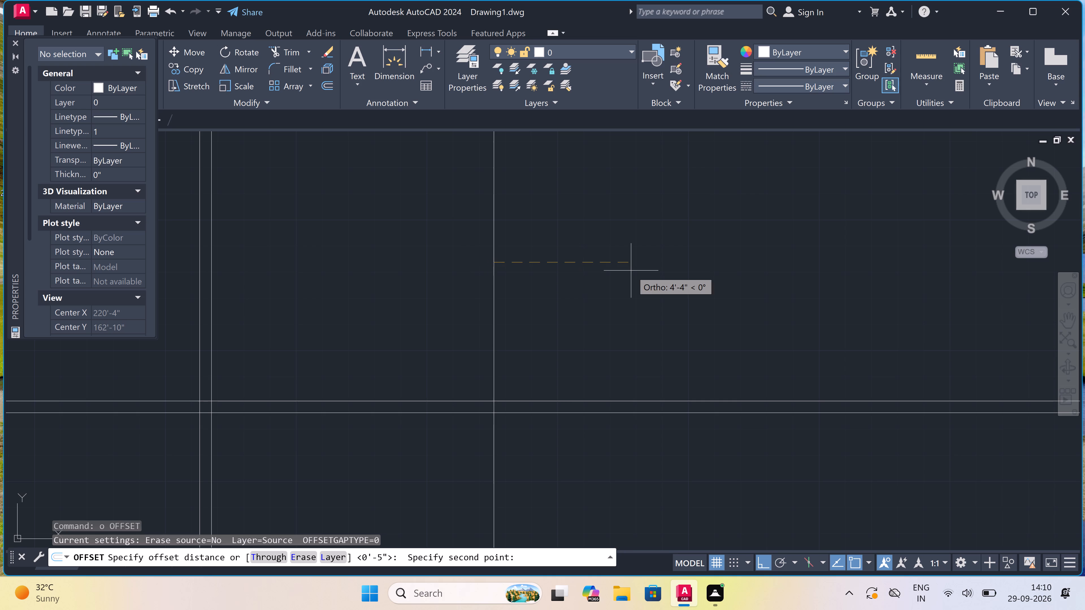
{"action": "type", "text": "9\""}
{"action": "key", "text": "space"}
{"action": "left_click", "coordinate": [493, 254]}
{"action": "left_click", "coordinate": [506, 254]}
{"action": "scroll", "coordinate": [506, 254], "scroll_direction": "down", "scroll_amount": 5}
{"action": "scroll", "coordinate": [517, 234], "scroll_direction": "up", "scroll_amount": 3}
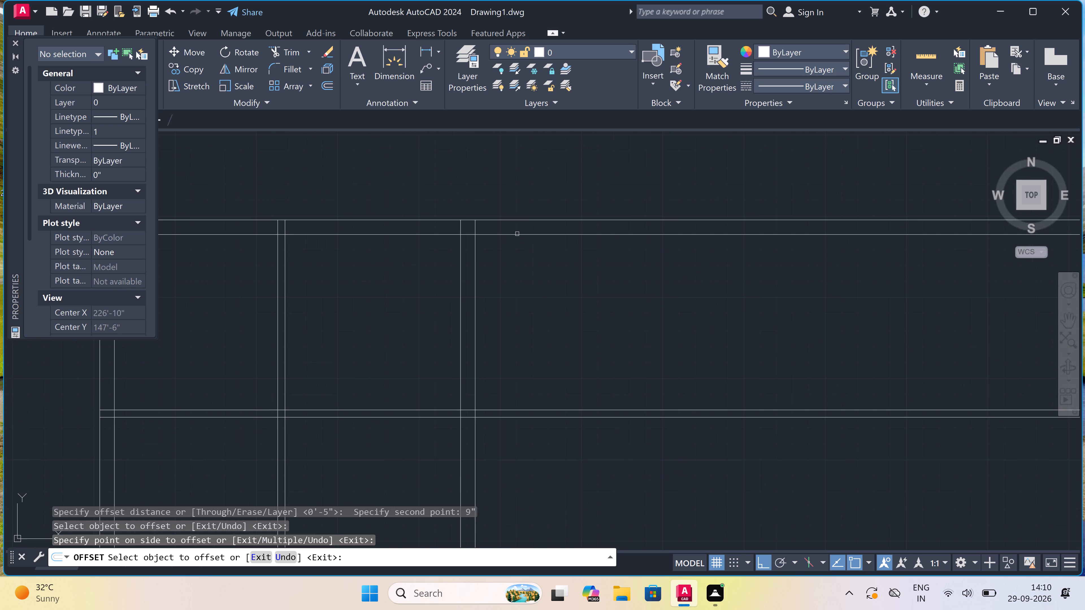
{"action": "scroll", "coordinate": [517, 234], "scroll_direction": "down", "scroll_amount": 1}
{"action": "key", "text": "Escape"}
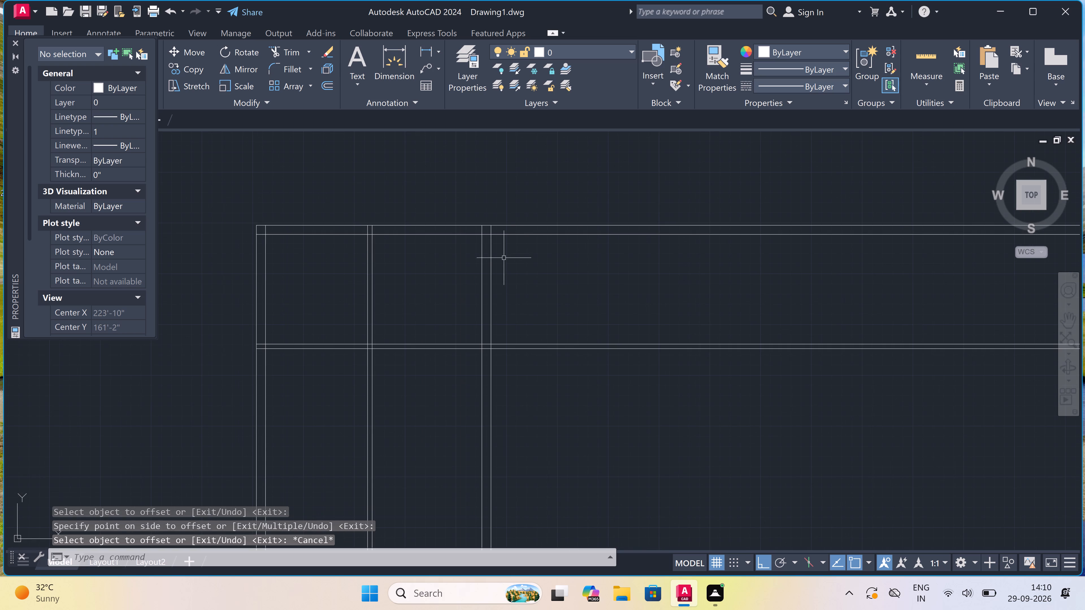
Offset the right-hand line of the 9" interior wall 7' to the right.
{"action": "key", "text": "space"}
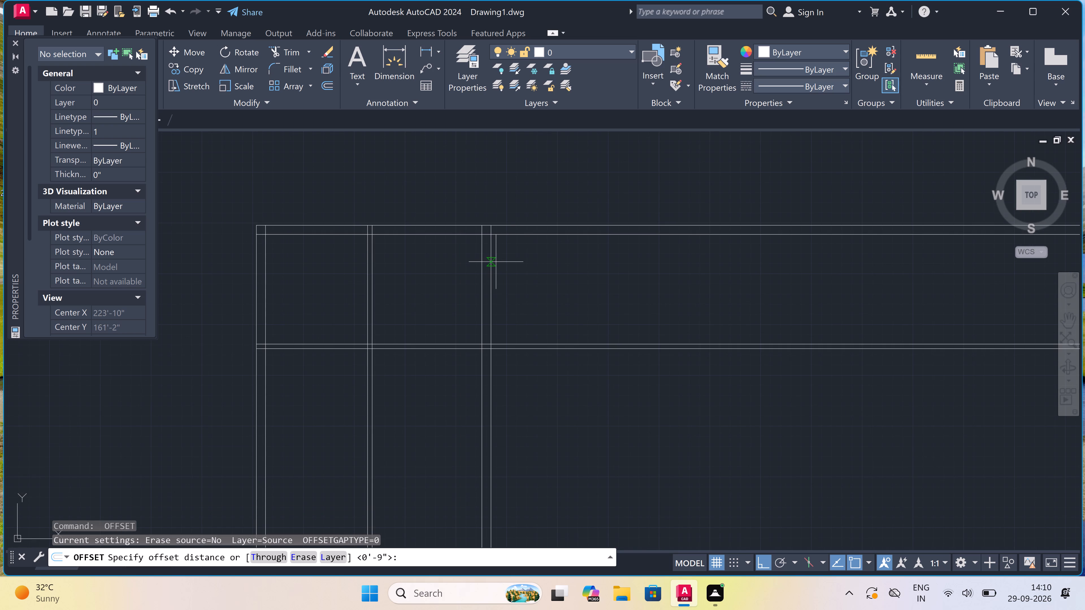
{"action": "left_click", "coordinate": [496, 262]}
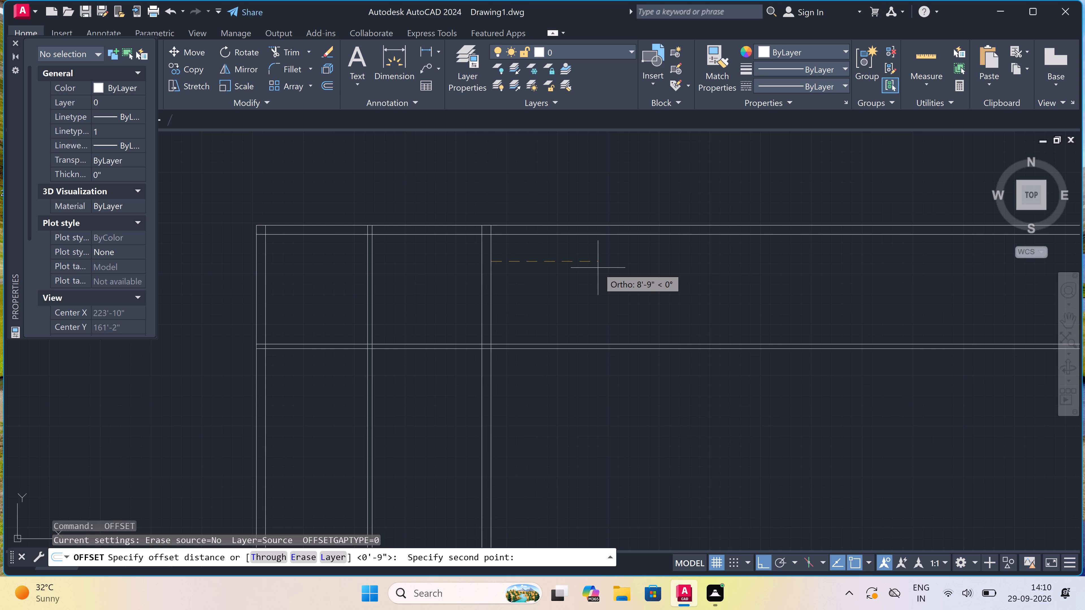
{"action": "type", "text": "7'"}
{"action": "key", "text": "space"}
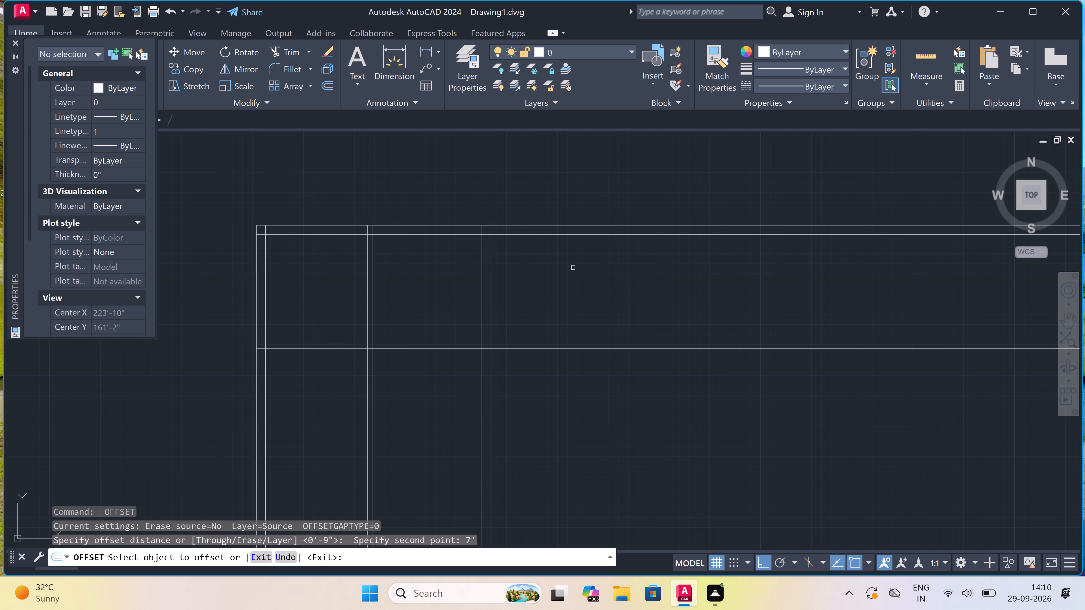
{"action": "left_click", "coordinate": [493, 262]}
{"action": "left_click", "coordinate": [506, 260]}
{"action": "key", "text": "Escape"}
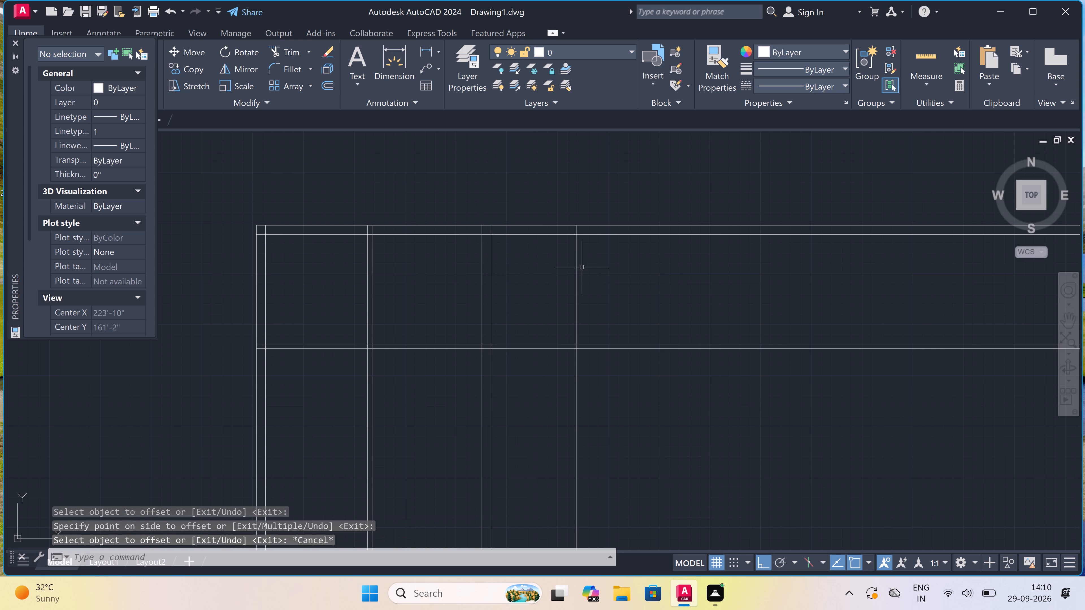
Offset the vertical line 7' beyond the 9" interior wall by 4.5" to the right to form the partition's thickness.
{"action": "key", "text": "space"}
{"action": "left_click", "coordinate": [575, 267]}
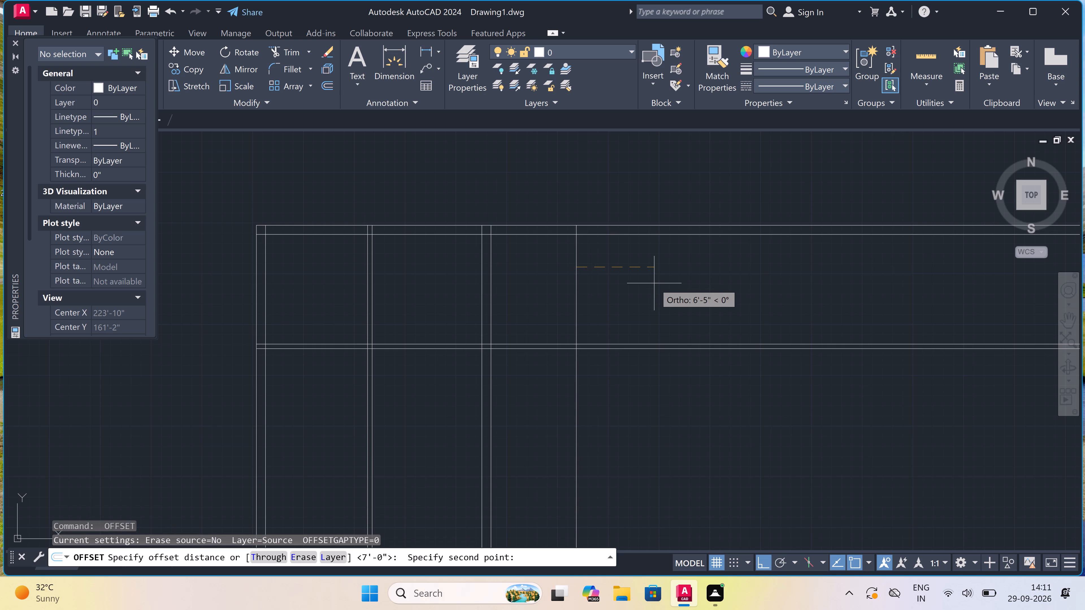
{"action": "type", "text": "4.5\""}
{"action": "key", "text": "space"}
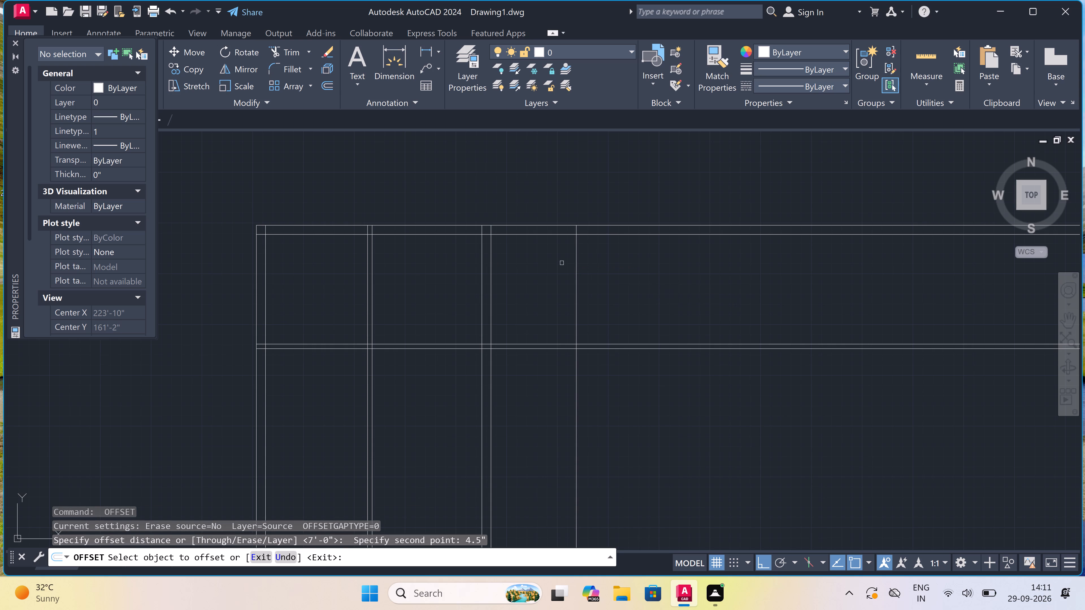
{"action": "left_click", "coordinate": [577, 260]}
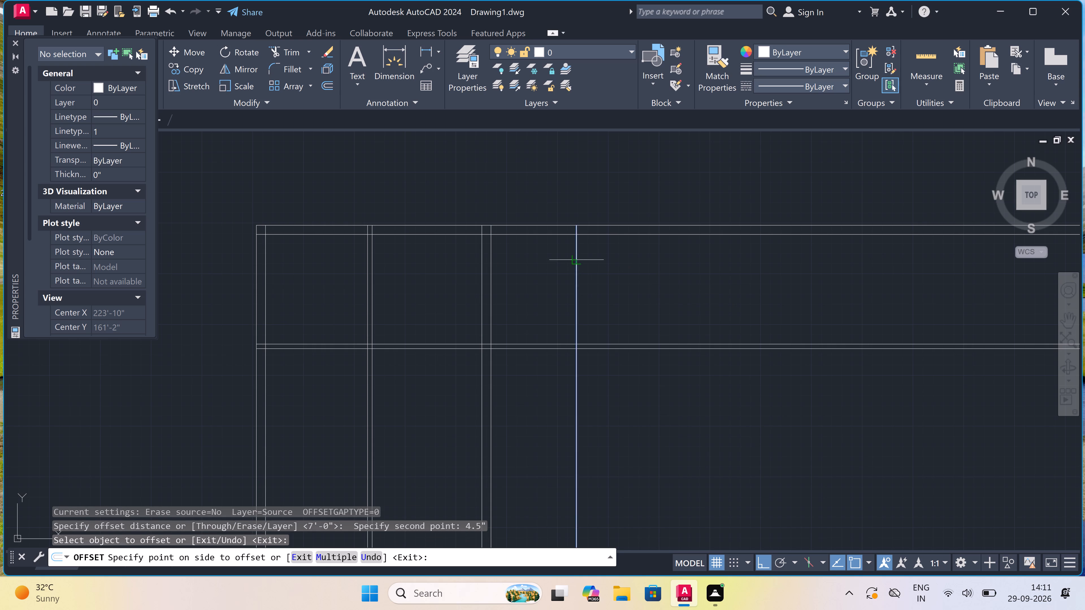
{"action": "left_click", "coordinate": [590, 260]}
{"action": "key", "text": "Escape"}
Offset the right-hand line of the second vertical 4.5" partition 10'4.5" to the right.
{"action": "key", "text": "space"}
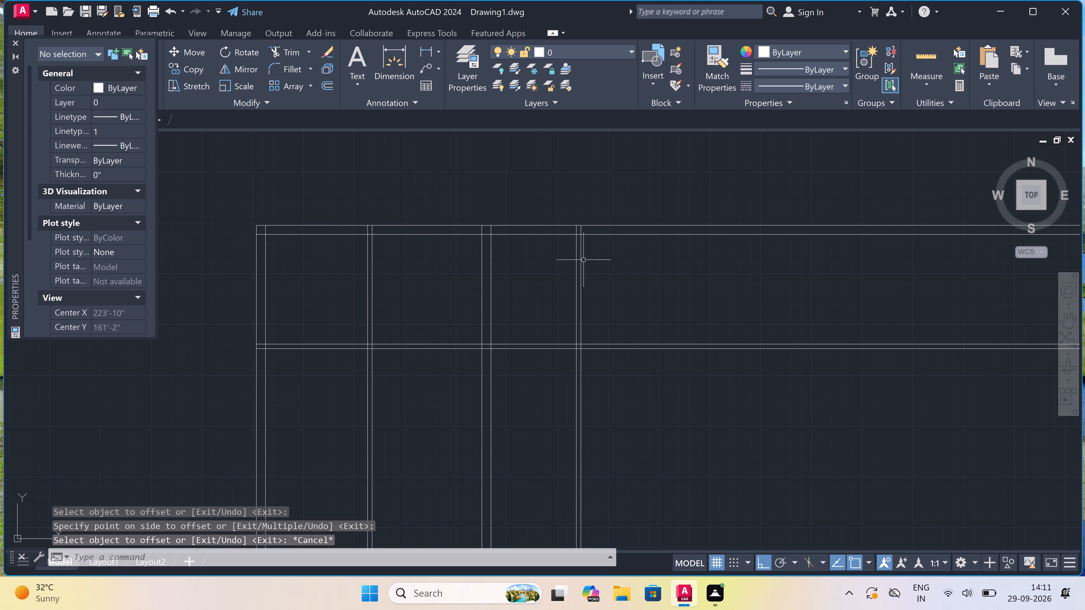
{"action": "left_click_drag", "start_coordinate": [581, 260], "coordinate": [591, 262]}
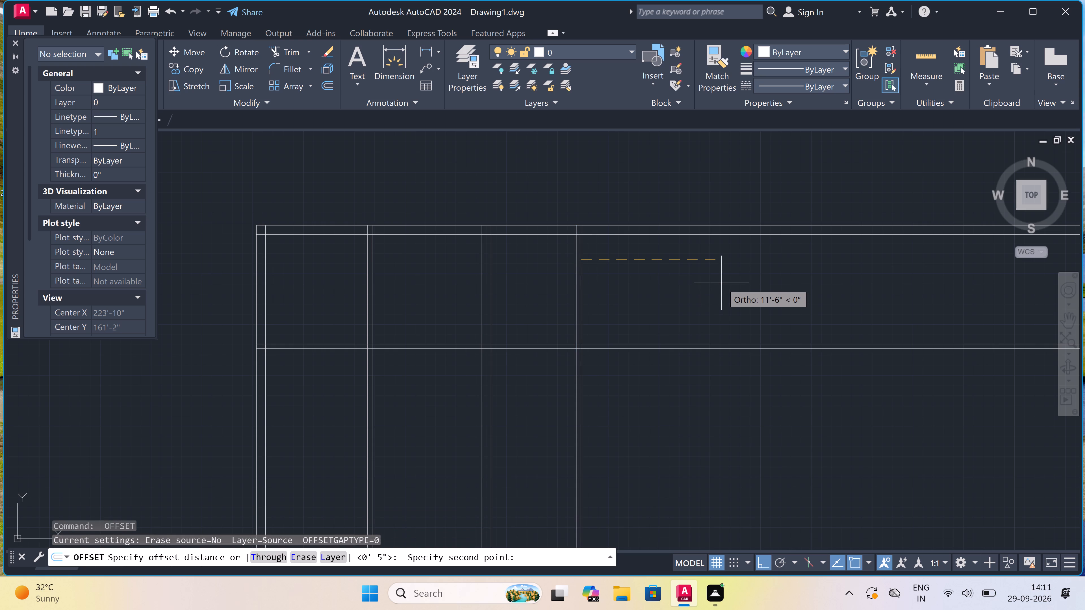
{"action": "type", "text": "10"}
{"action": "key", "text": "apostrophe"}
{"action": "type", "text": "4.5\""}
{"action": "key", "text": "space"}
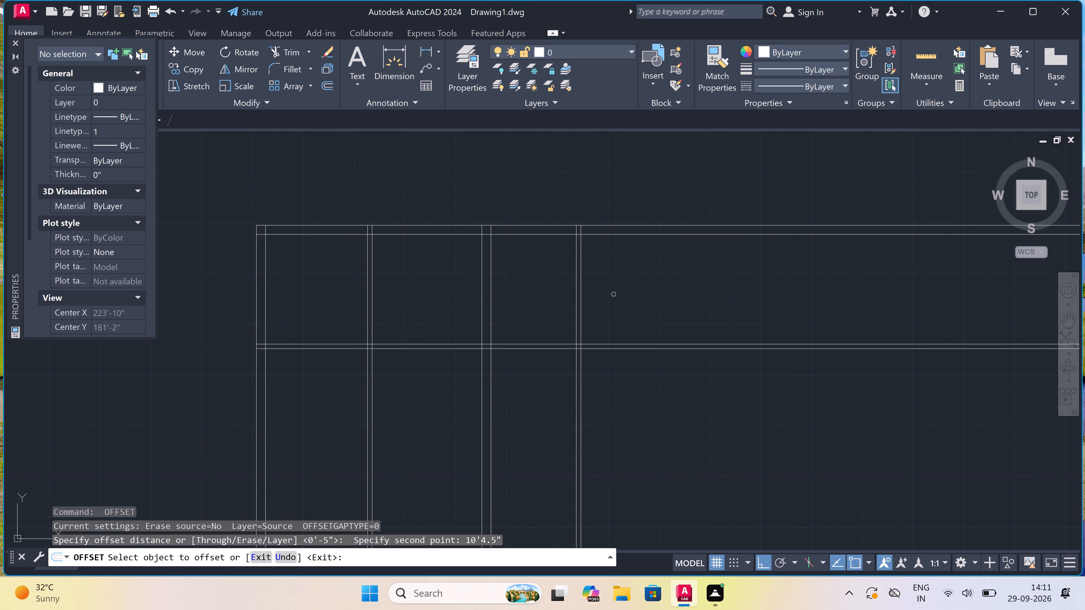
{"action": "left_click_drag", "start_coordinate": [581, 277], "coordinate": [598, 277]}
{"action": "left_click", "coordinate": [642, 276]}
{"action": "key", "text": "Escape"}
Offset the new rightmost vertical line by 9" to the right to form the right outer wall's thickness.
{"action": "key", "text": "space"}
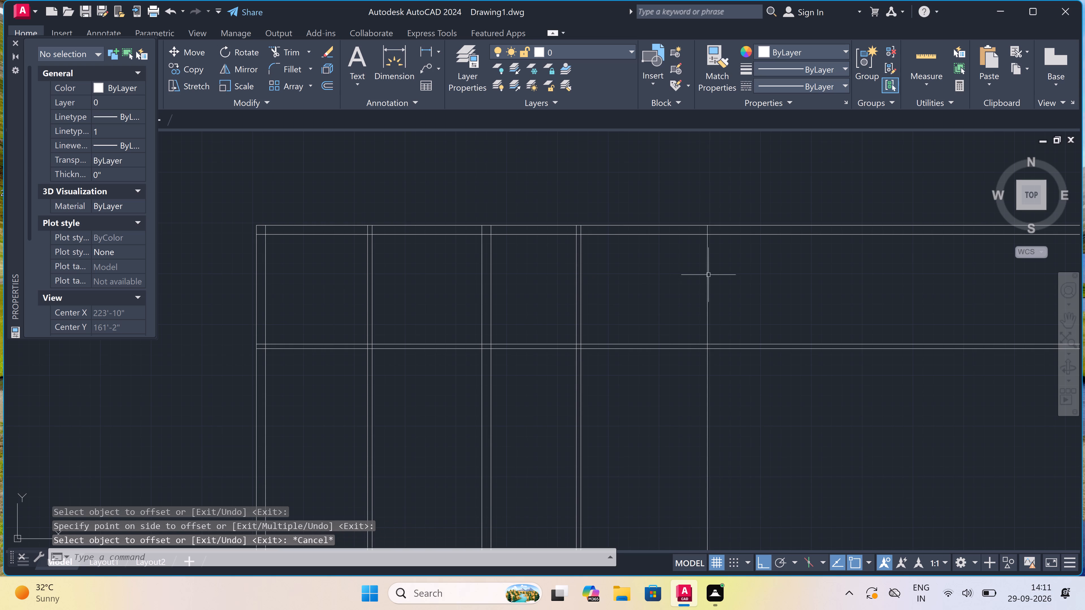
{"action": "left_click", "coordinate": [709, 269]}
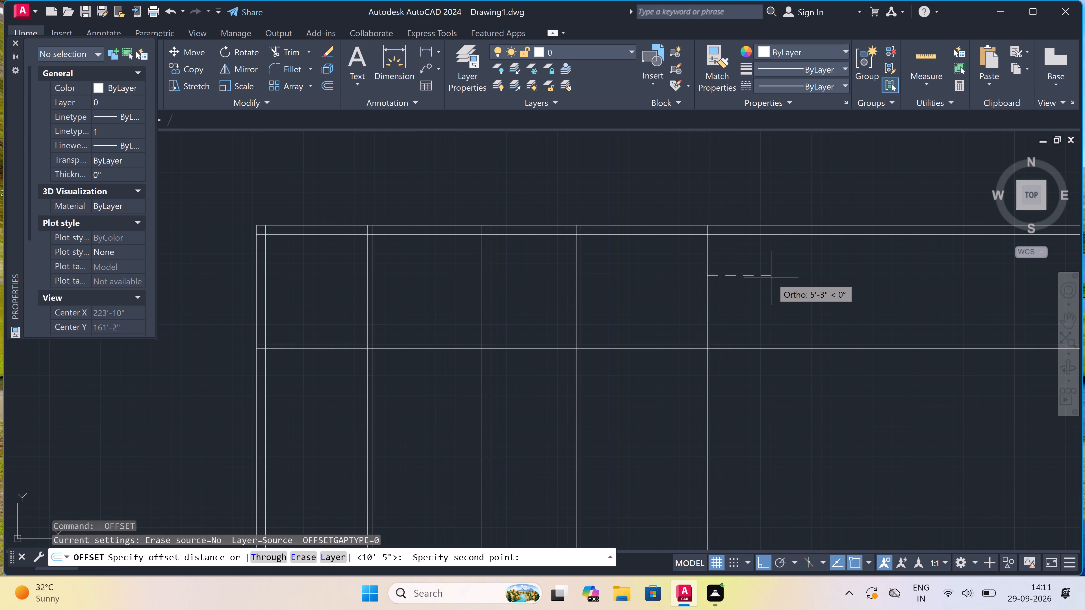
{"action": "type", "text": "9\""}
{"action": "key", "text": "space"}
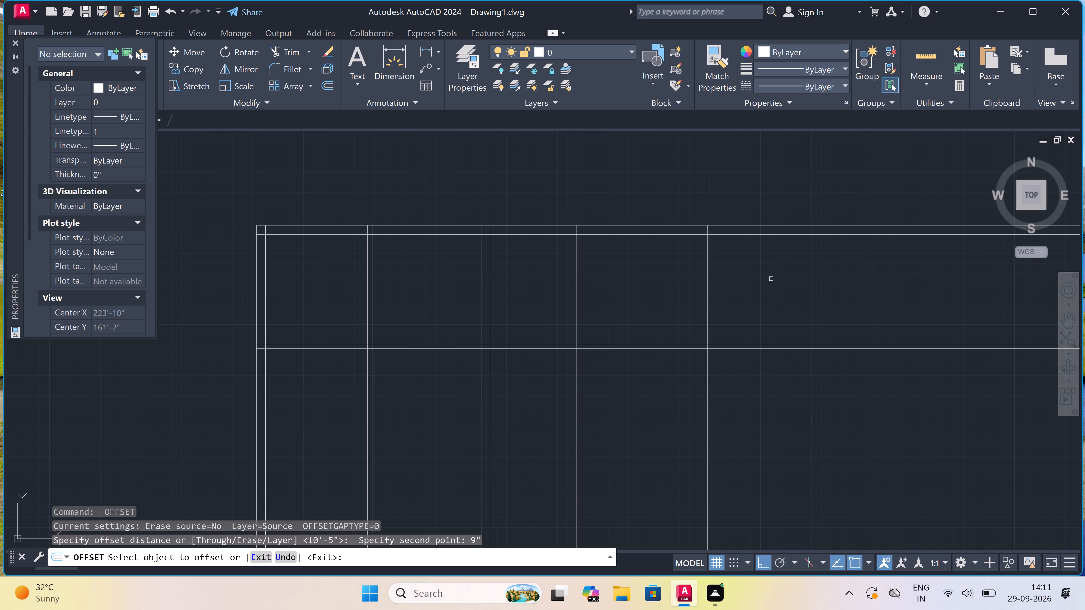
{"action": "left_click", "coordinate": [709, 277]}
{"action": "left_click", "coordinate": [736, 281]}
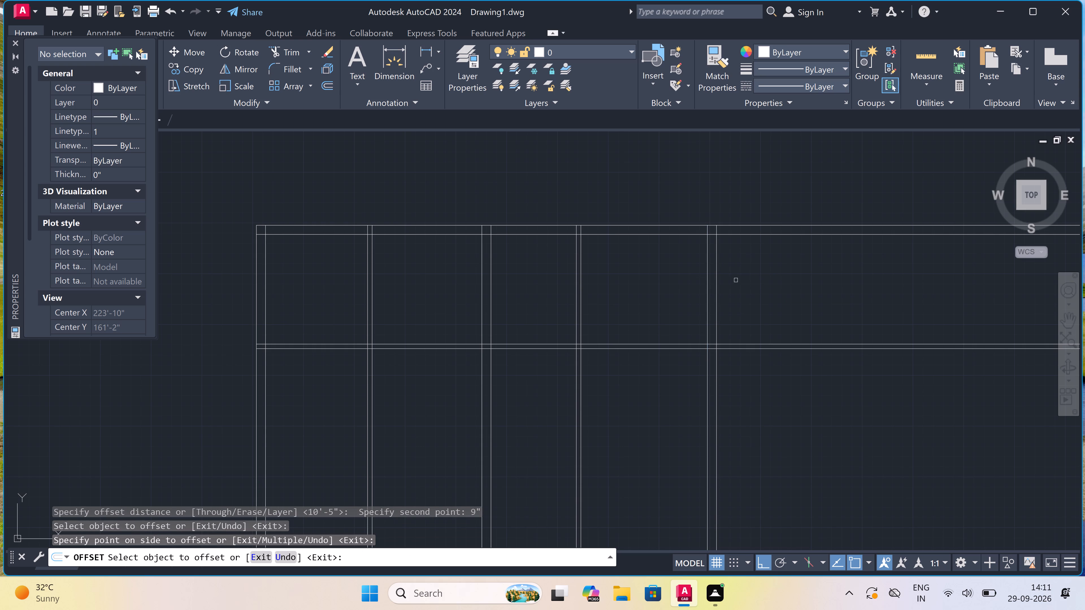
{"action": "key", "text": "Escape"}
{"action": "key", "text": "Escape"}
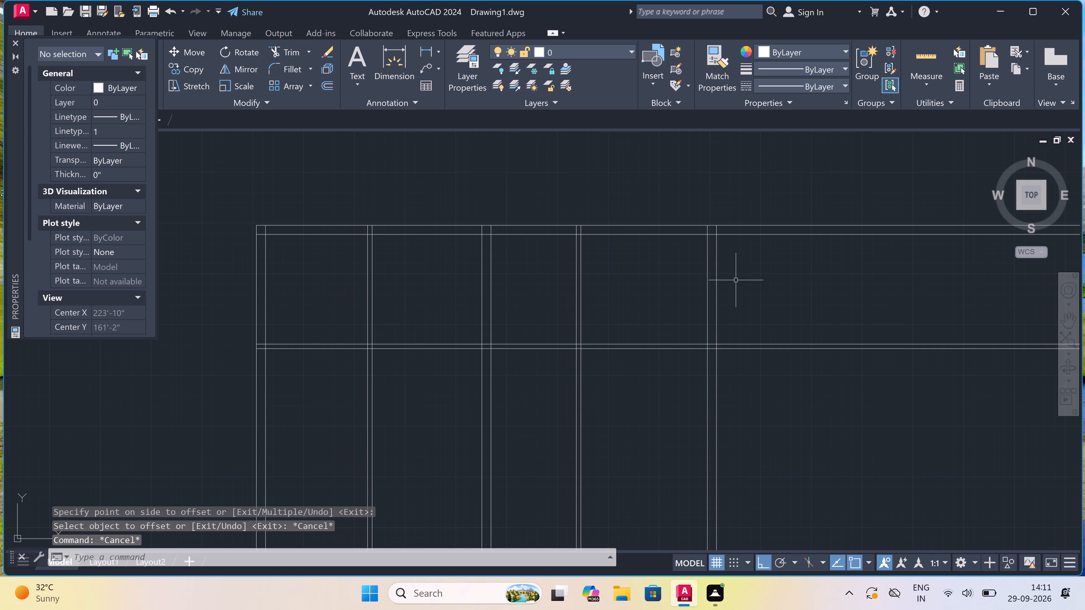
Trim all horizontal wall lines that extend beyond the outer face of the right outer wall.
{"action": "key", "text": "t"}
{"action": "key", "text": "r"}
{"action": "key", "text": "space"}
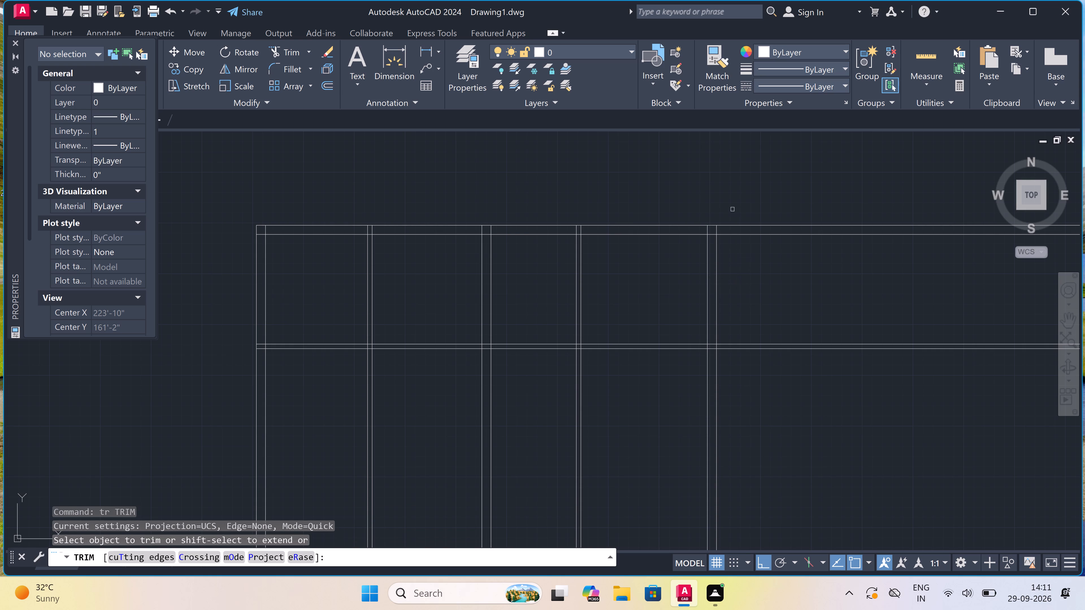
{"action": "left_click", "coordinate": [732, 209]}
{"action": "left_click", "coordinate": [750, 442]}
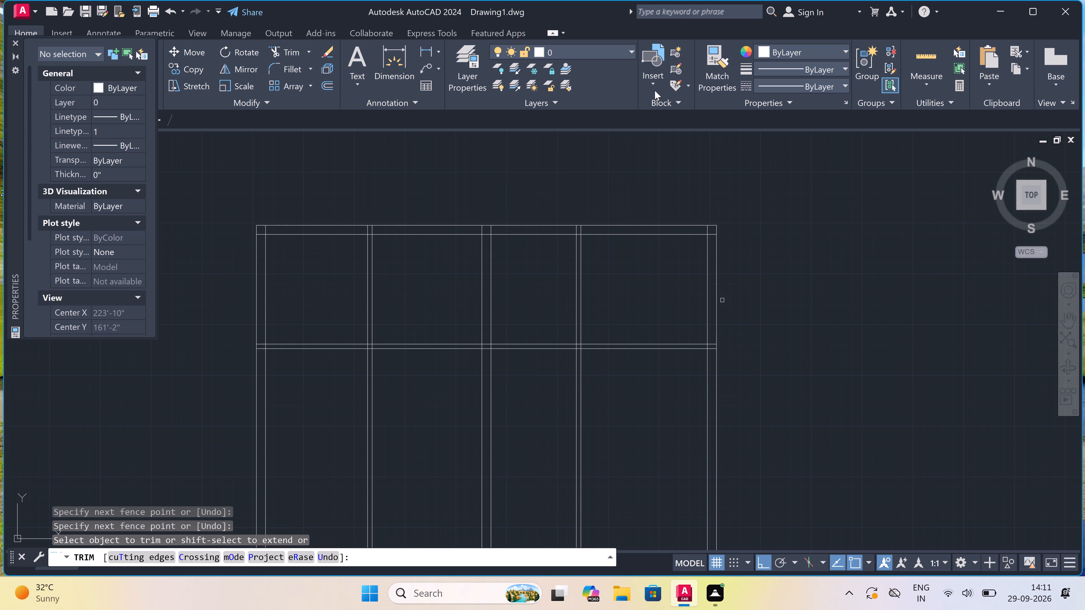
Trim the inner wall lines that overlap inside the plan's top-right corner to leave a clean corner.
{"action": "scroll", "coordinate": [711, 230], "scroll_direction": "up", "scroll_amount": 3}
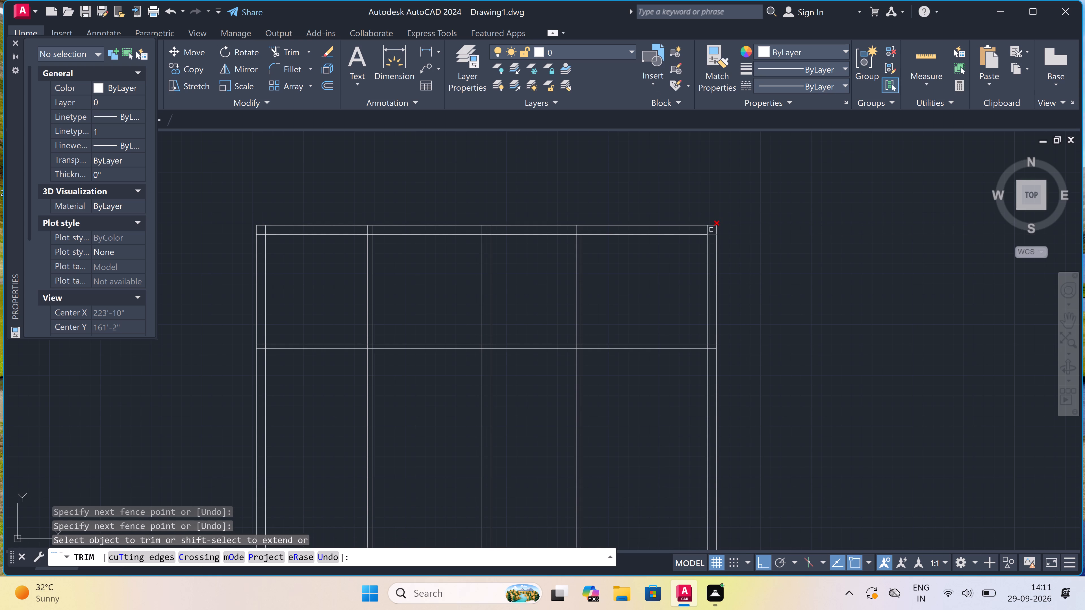
{"action": "left_click", "coordinate": [710, 228]}
{"action": "left_click", "coordinate": [642, 230]}
{"action": "scroll", "coordinate": [719, 223], "scroll_direction": "up", "scroll_amount": 2}
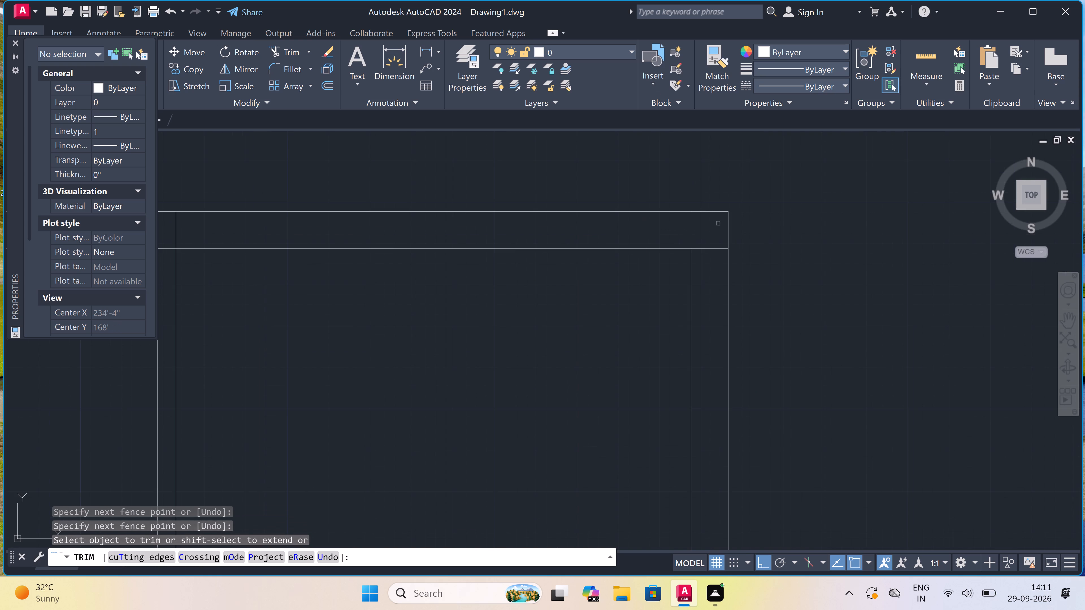
{"action": "scroll", "coordinate": [719, 223], "scroll_direction": "up", "scroll_amount": 1}
{"action": "left_click", "coordinate": [698, 245]}
{"action": "left_click_drag", "start_coordinate": [685, 528], "coordinate": [685, 520]}
{"action": "scroll", "coordinate": [685, 391], "scroll_direction": "down", "scroll_amount": 1}
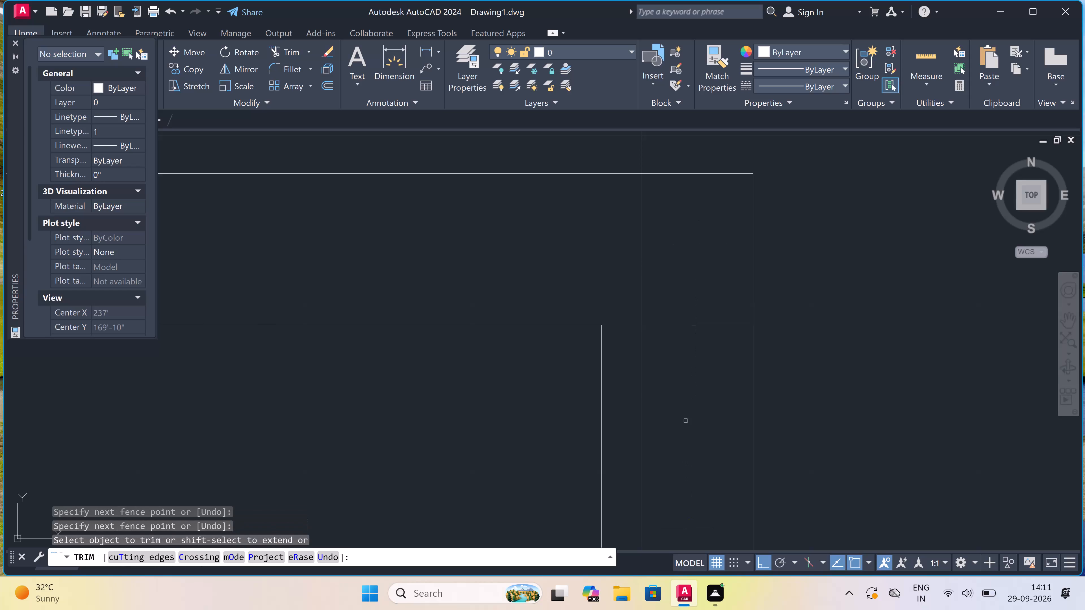
Trim the crossing lines where the second vertical 4.5" partition meets the top wall to form an open T-junction.
{"action": "scroll", "coordinate": [685, 391], "scroll_direction": "down", "scroll_amount": 7}
{"action": "scroll", "coordinate": [599, 394], "scroll_direction": "up", "scroll_amount": 2}
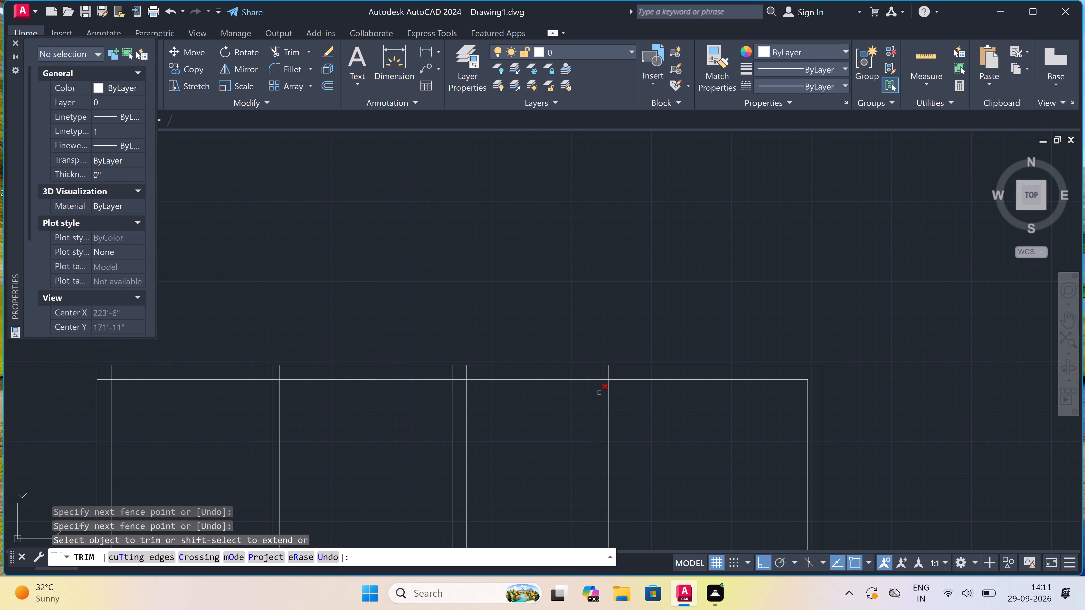
{"action": "scroll", "coordinate": [604, 370], "scroll_direction": "up", "scroll_amount": 3}
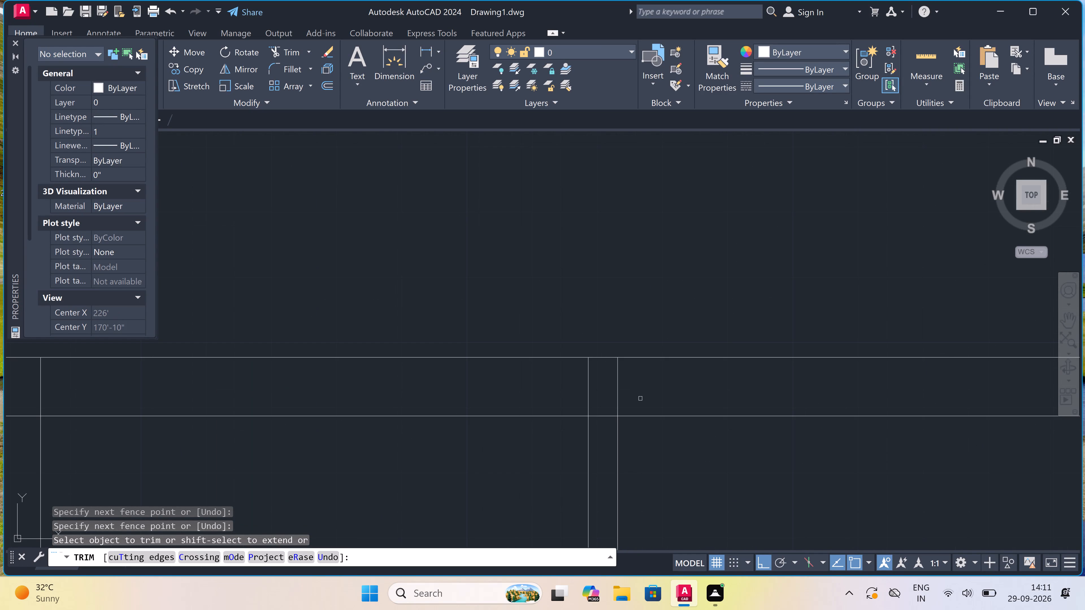
{"action": "left_click", "coordinate": [640, 396]}
{"action": "left_click", "coordinate": [527, 398]}
{"action": "left_click", "coordinate": [605, 395]}
{"action": "left_click_drag", "start_coordinate": [607, 453], "coordinate": [607, 449]}
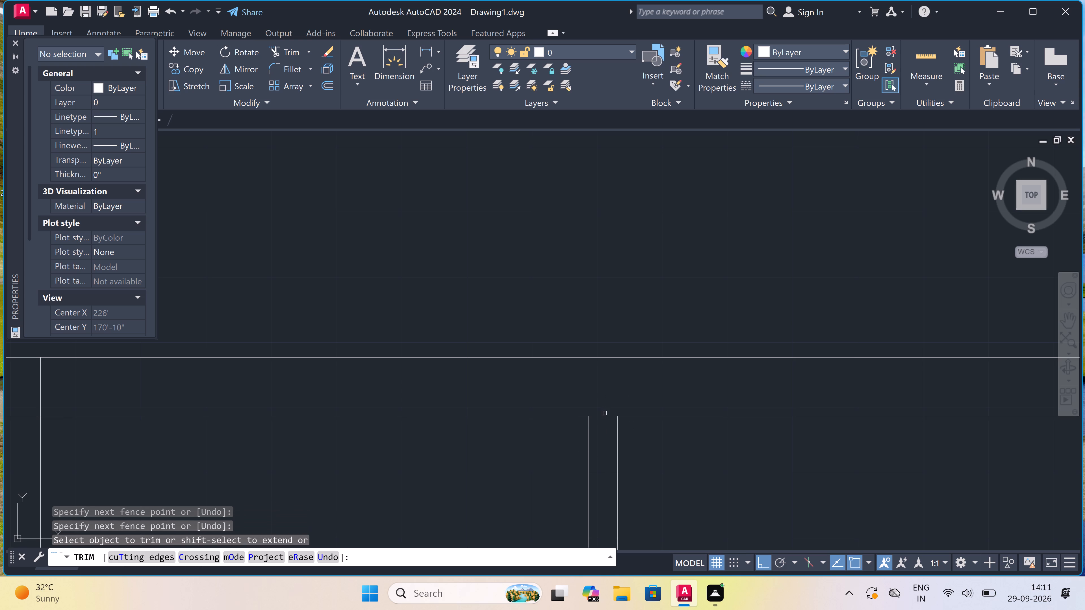
Trim the two lines of the 9" interior wall where they run through the top wall.
{"action": "scroll", "coordinate": [603, 404], "scroll_direction": "down", "scroll_amount": 8}
{"action": "scroll", "coordinate": [584, 404], "scroll_direction": "up", "scroll_amount": 4}
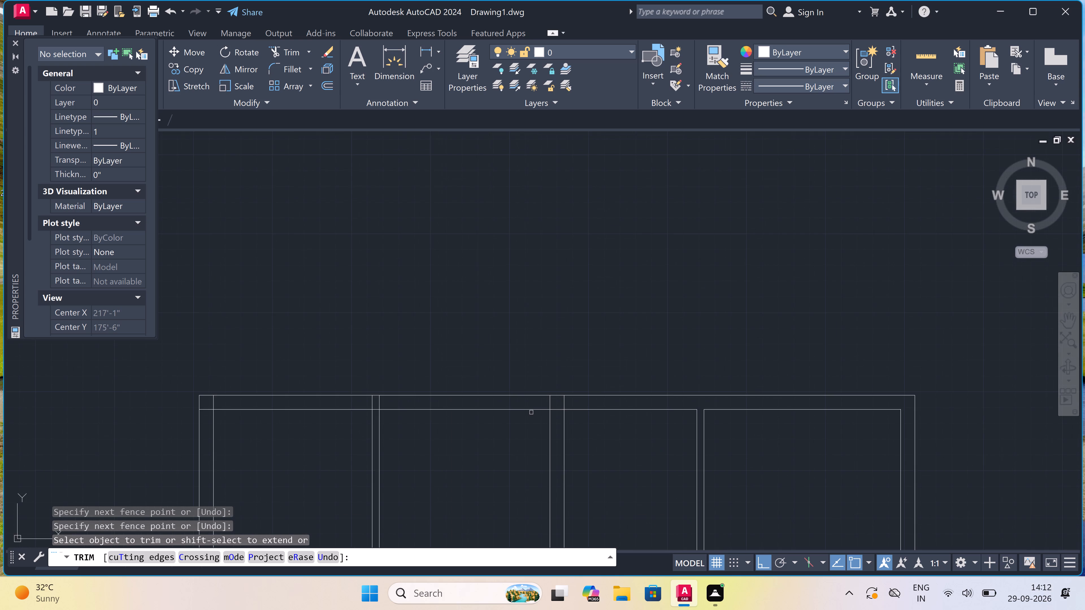
{"action": "scroll", "coordinate": [531, 413], "scroll_direction": "up", "scroll_amount": 1}
{"action": "scroll", "coordinate": [583, 387], "scroll_direction": "up", "scroll_amount": 2}
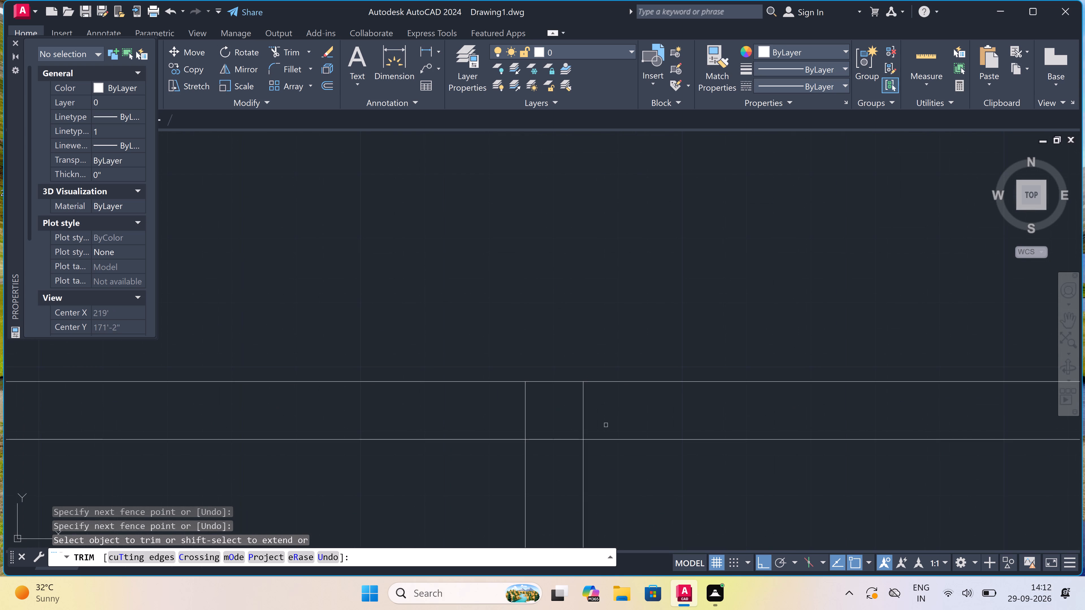
{"action": "left_click", "coordinate": [606, 413]}
{"action": "left_click", "coordinate": [507, 422]}
Close the Properties palette.
{"action": "left_click", "coordinate": [14, 40]}
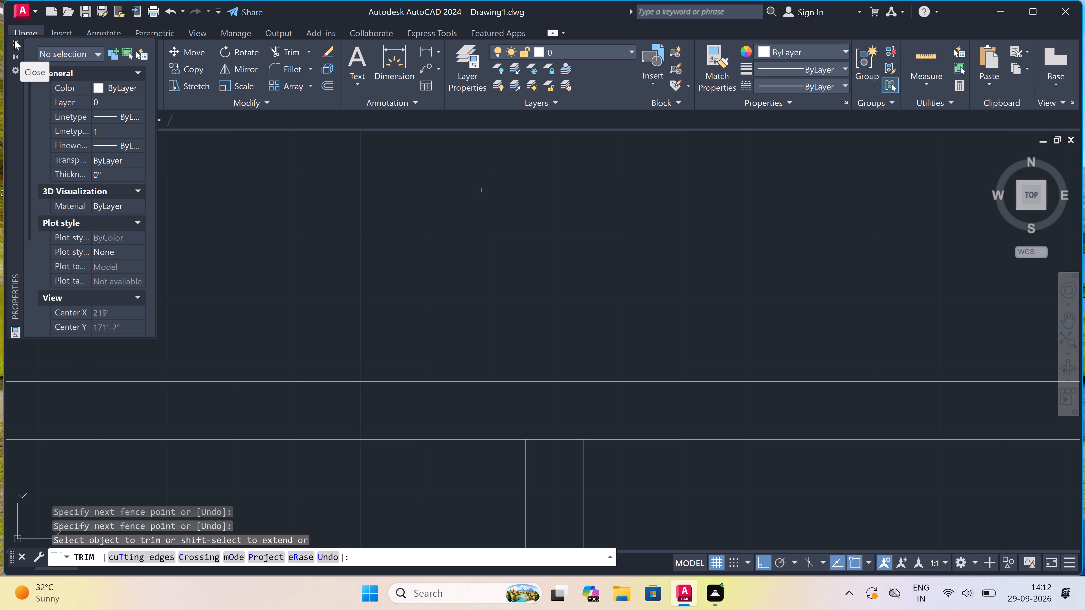
Trim the top wall's inner line between the two faces of the 9" interior wall.
{"action": "scroll", "coordinate": [562, 374], "scroll_direction": "down", "scroll_amount": 3}
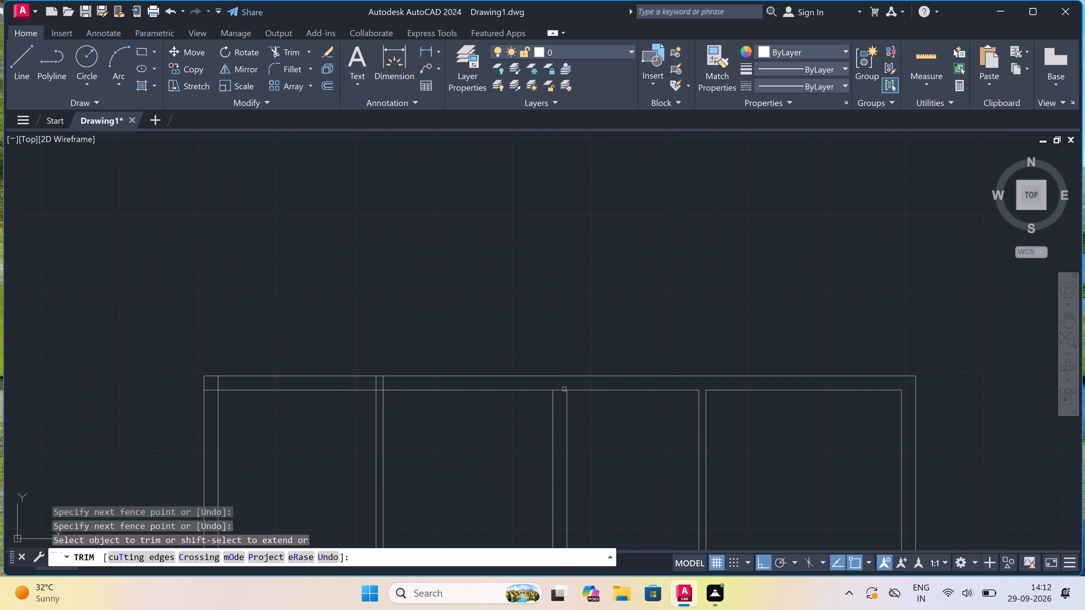
{"action": "left_click", "coordinate": [564, 391]}
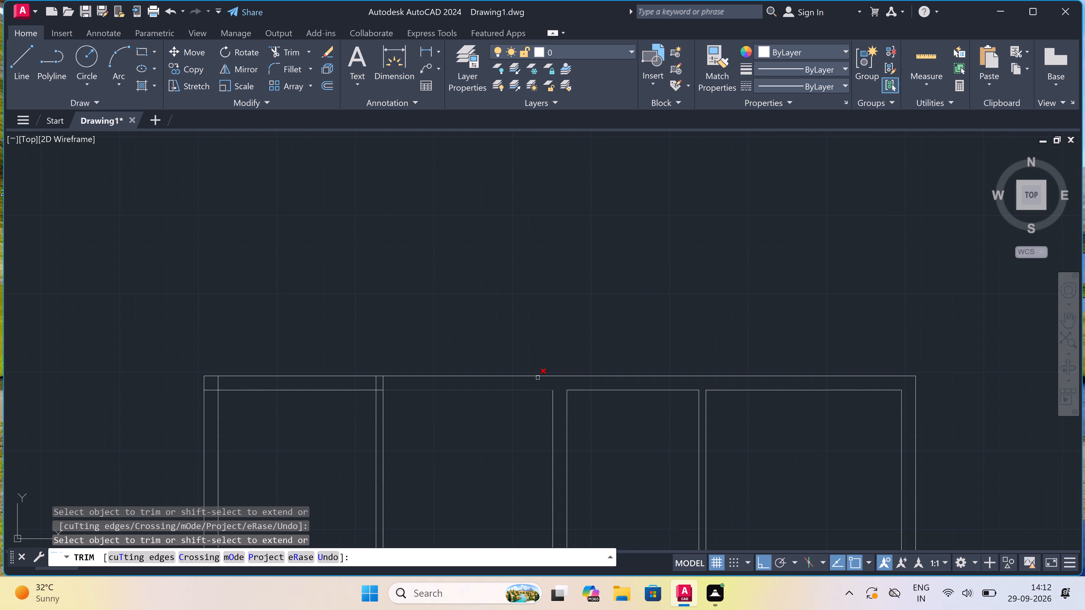
Trim the overlapping inner lines at the plan's top-left corner and the first vertical partition's lines inside the top wall.
{"action": "scroll", "coordinate": [207, 387], "scroll_direction": "up", "scroll_amount": 1}
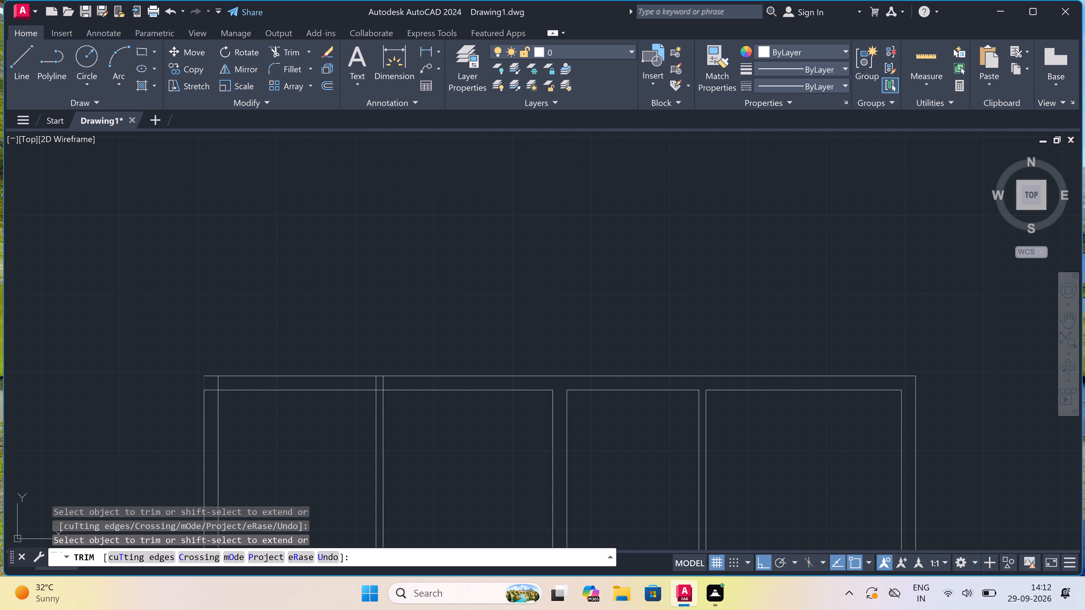
{"action": "left_click", "coordinate": [207, 388]}
{"action": "left_click", "coordinate": [208, 406]}
{"action": "left_click", "coordinate": [215, 386]}
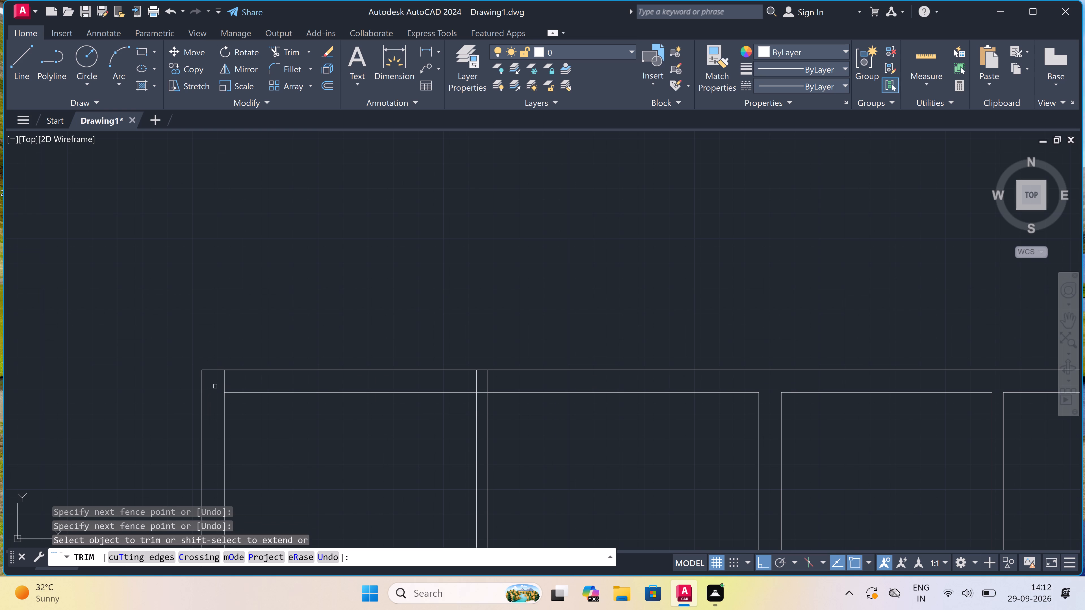
{"action": "left_click", "coordinate": [541, 385]}
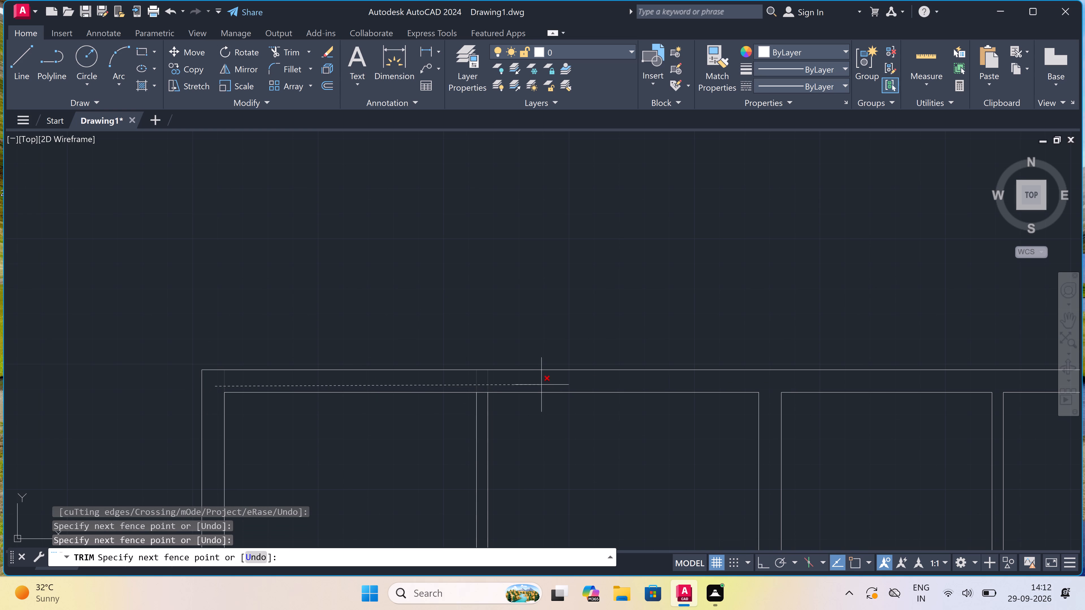
Trim the top wall's inner line between the two faces of the first vertical partition.
{"action": "scroll", "coordinate": [486, 391], "scroll_direction": "up", "scroll_amount": 3}
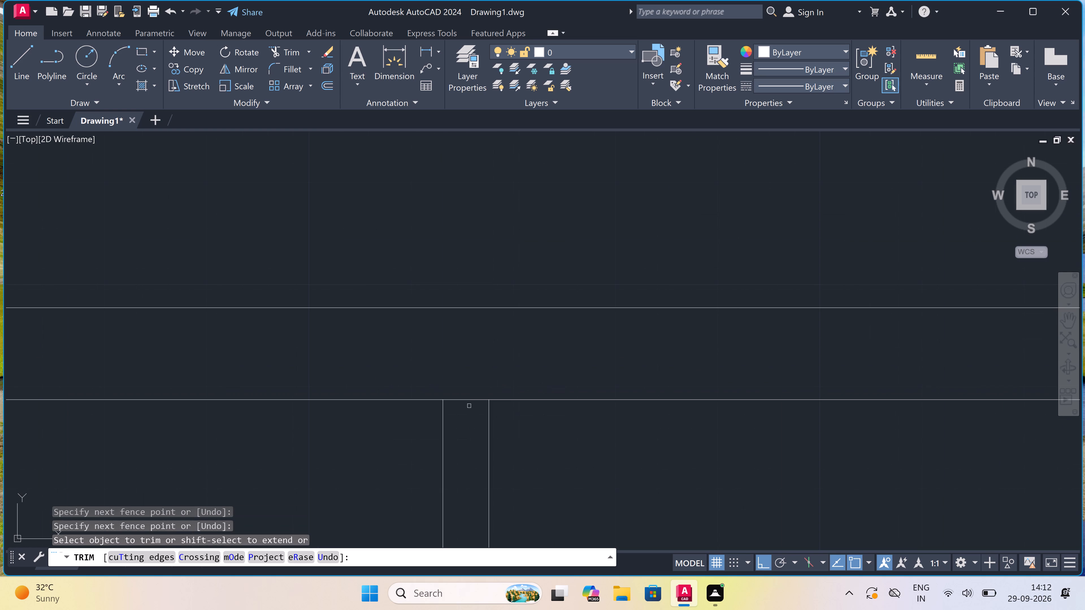
{"action": "left_click", "coordinate": [468, 403]}
{"action": "left_click", "coordinate": [472, 379]}
Trim the horizontal partition's lines inside the left outer wall and that wall's inner line between the partition's faces.
{"action": "scroll", "coordinate": [472, 379], "scroll_direction": "down", "scroll_amount": 8}
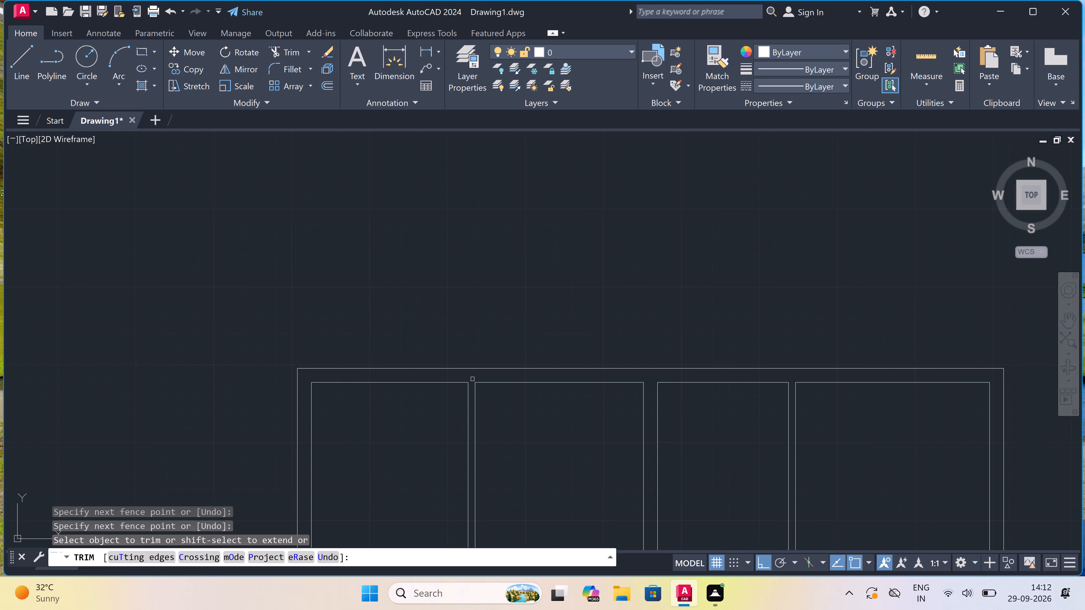
{"action": "scroll", "coordinate": [441, 416], "scroll_direction": "up", "scroll_amount": 3}
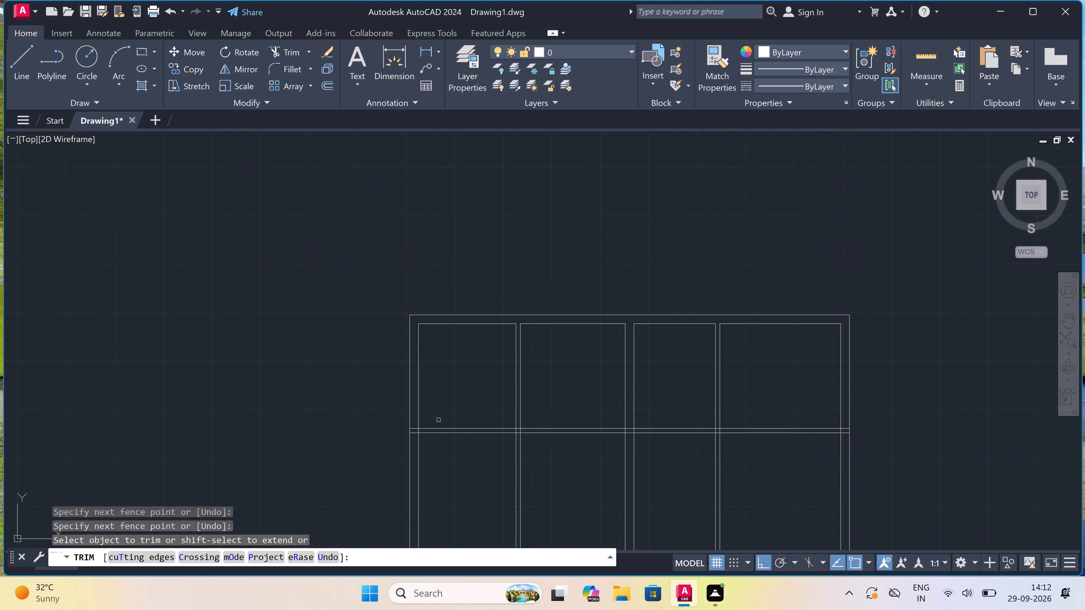
{"action": "scroll", "coordinate": [393, 444], "scroll_direction": "up", "scroll_amount": 2}
{"action": "scroll", "coordinate": [472, 395], "scroll_direction": "up", "scroll_amount": 2}
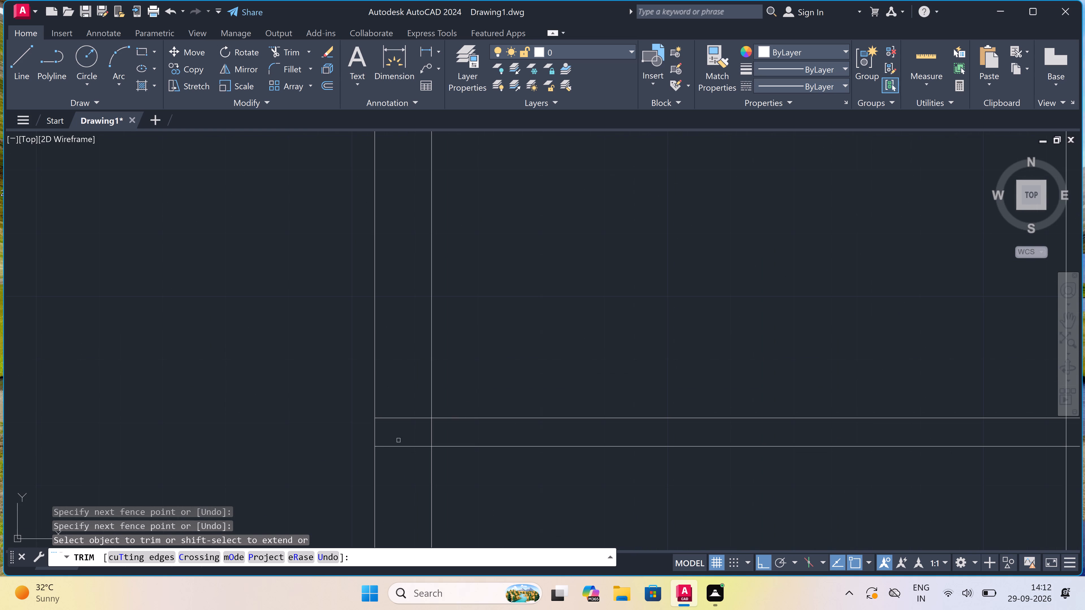
{"action": "left_click", "coordinate": [391, 466]}
{"action": "left_click", "coordinate": [394, 354]}
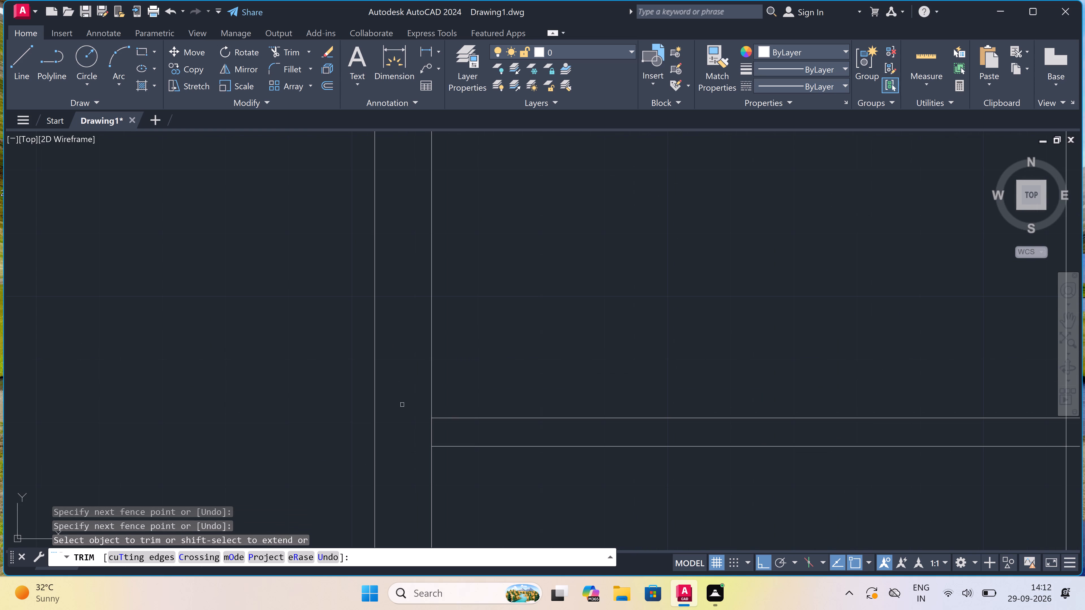
{"action": "left_click", "coordinate": [405, 420]}
{"action": "left_click", "coordinate": [449, 432]}
{"action": "scroll", "coordinate": [433, 437], "scroll_direction": "down", "scroll_amount": 6}
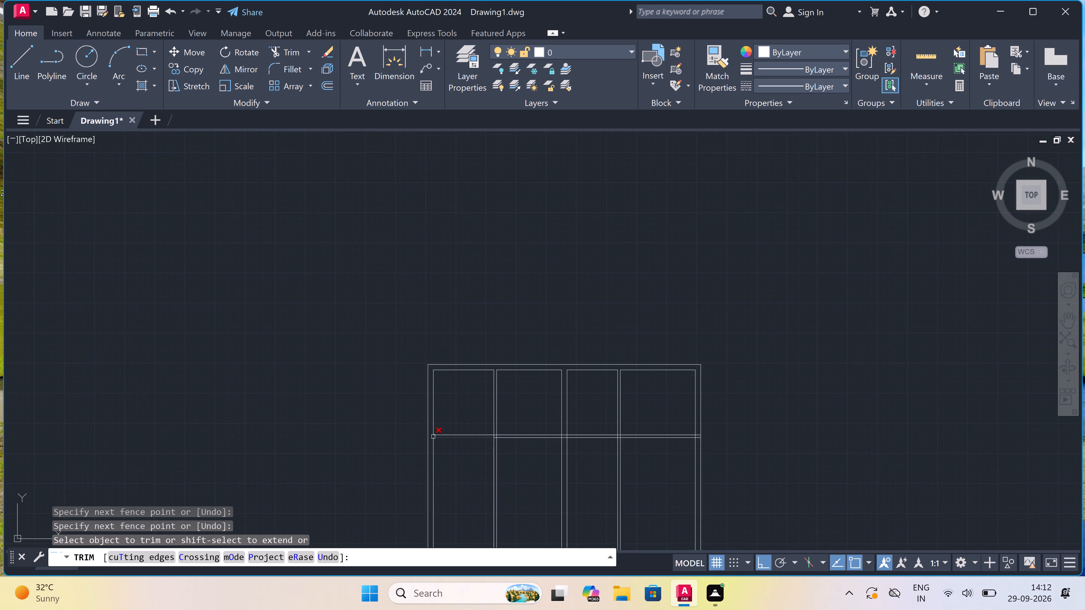
Trim the first vertical partition's junction with the horizontal partition open and remove the vertical partition's lines below it.
{"action": "scroll", "coordinate": [487, 434], "scroll_direction": "up", "scroll_amount": 3}
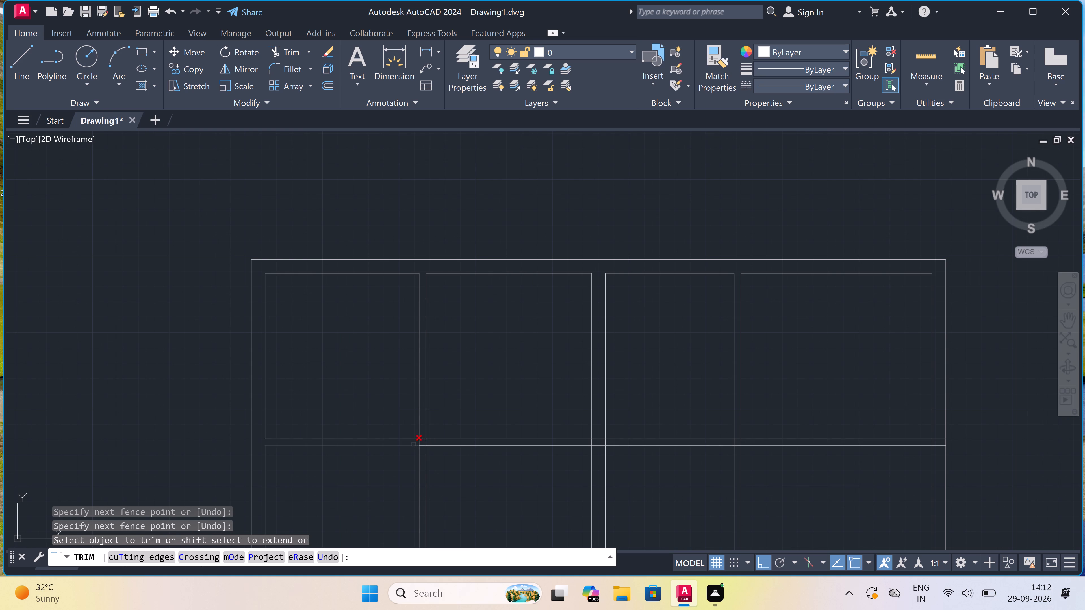
{"action": "scroll", "coordinate": [421, 441], "scroll_direction": "up", "scroll_amount": 2}
{"action": "left_click", "coordinate": [411, 446]}
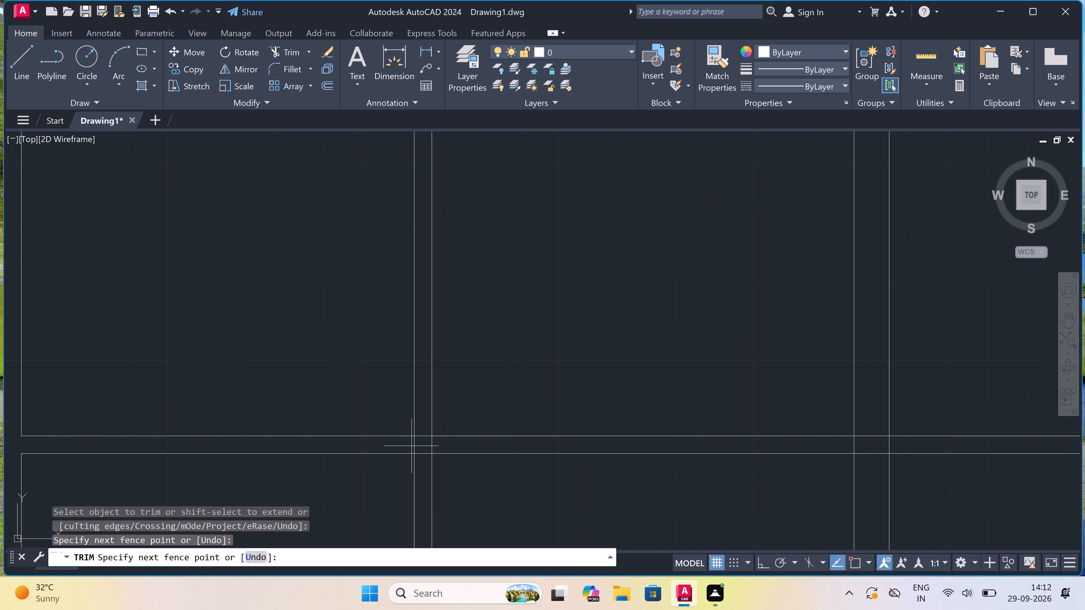
{"action": "left_click", "coordinate": [424, 437]}
{"action": "left_click", "coordinate": [424, 434]}
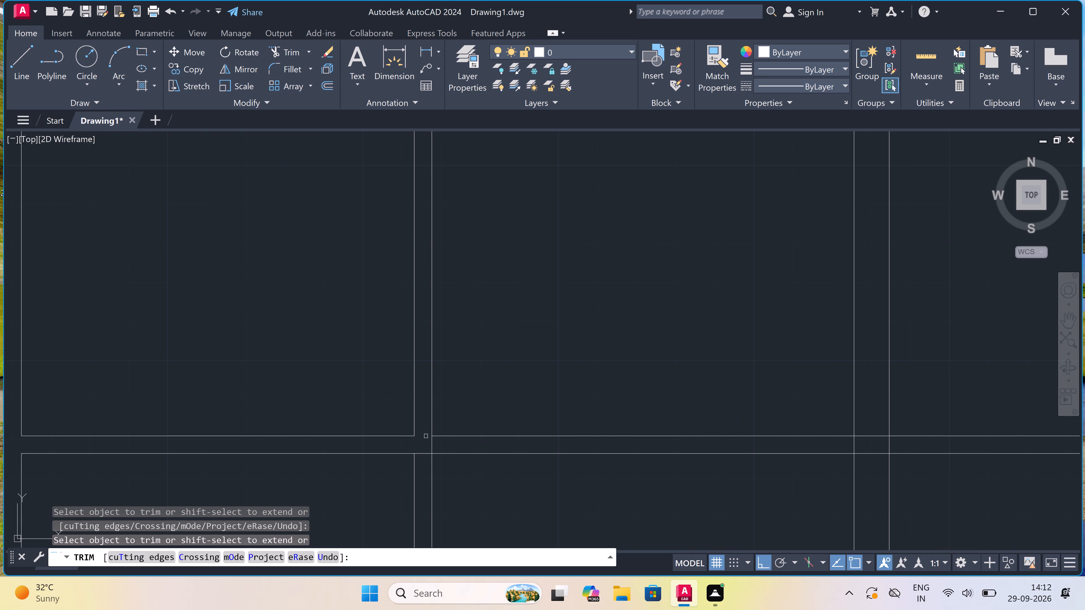
{"action": "left_click", "coordinate": [433, 446]}
{"action": "scroll", "coordinate": [423, 451], "scroll_direction": "down", "scroll_amount": 2}
{"action": "left_click", "coordinate": [406, 471]}
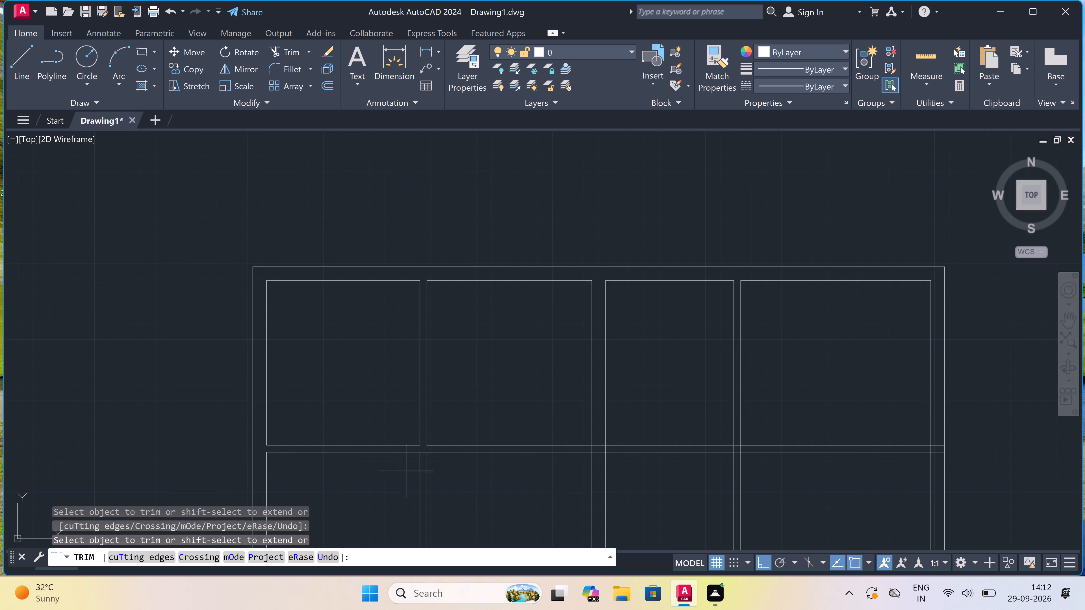
{"action": "left_click", "coordinate": [470, 472]}
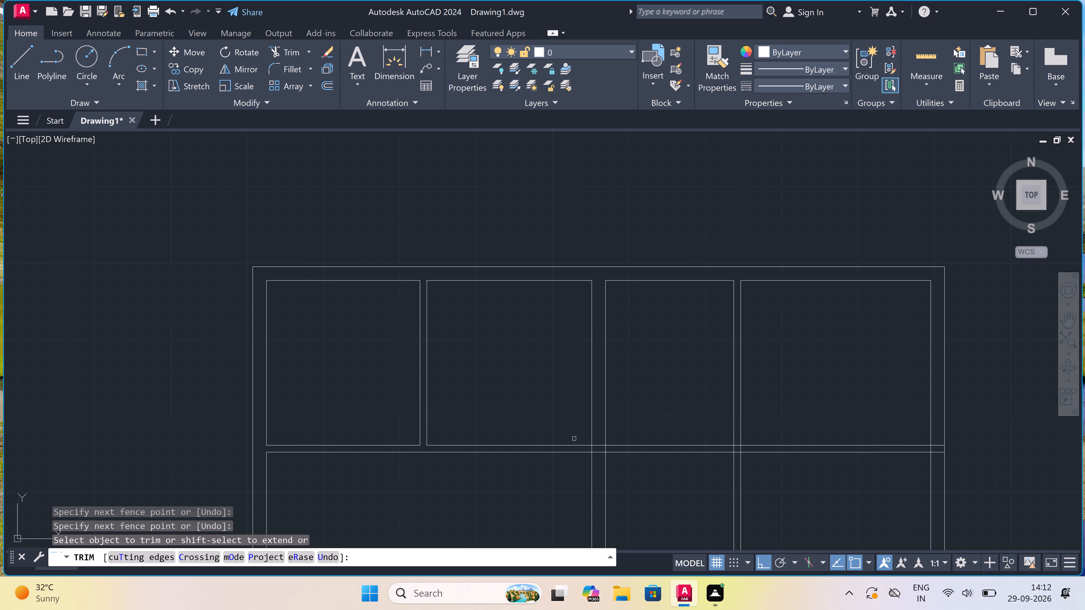
Trim the crossing lines inside the junction of the 9" interior wall and the horizontal partition.
{"action": "scroll", "coordinate": [575, 457], "scroll_direction": "up", "scroll_amount": 1}
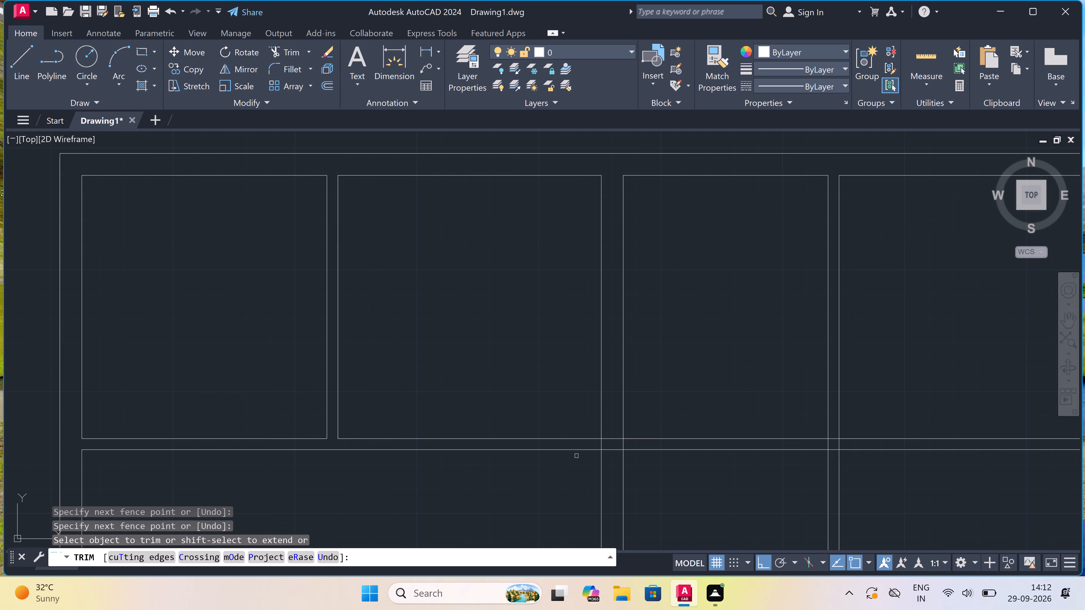
{"action": "scroll", "coordinate": [617, 444], "scroll_direction": "up", "scroll_amount": 2}
{"action": "left_click", "coordinate": [615, 405]}
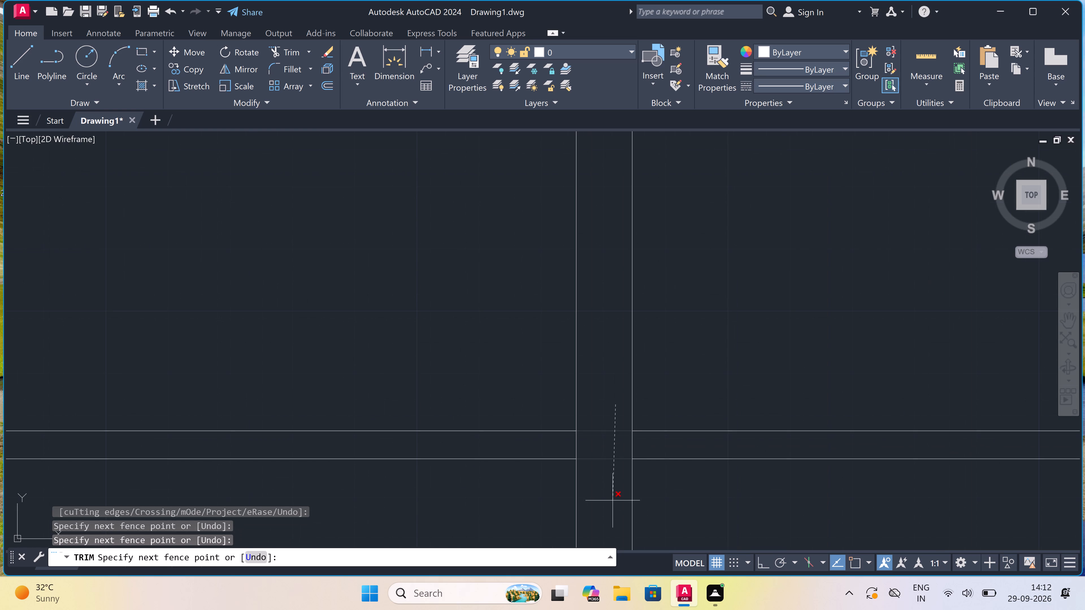
{"action": "left_click", "coordinate": [613, 500]}
{"action": "left_click", "coordinate": [646, 443]}
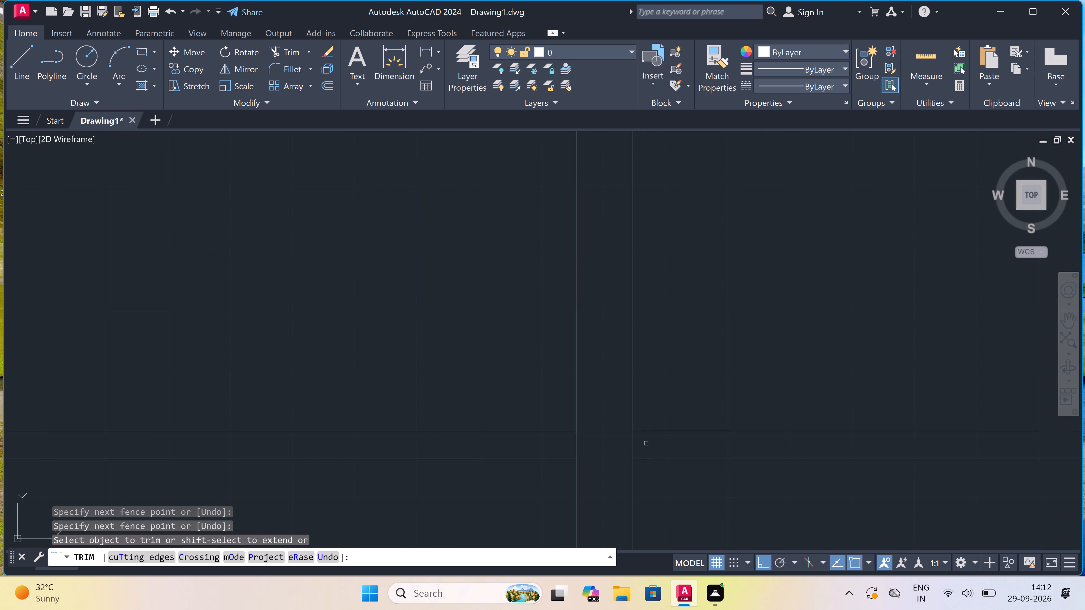
{"action": "left_click", "coordinate": [551, 452]}
Trim the second vertical partition's lines below and inside the horizontal partition, and the horizontal partition's upper line between its faces.
{"action": "scroll", "coordinate": [564, 420], "scroll_direction": "down", "scroll_amount": 5}
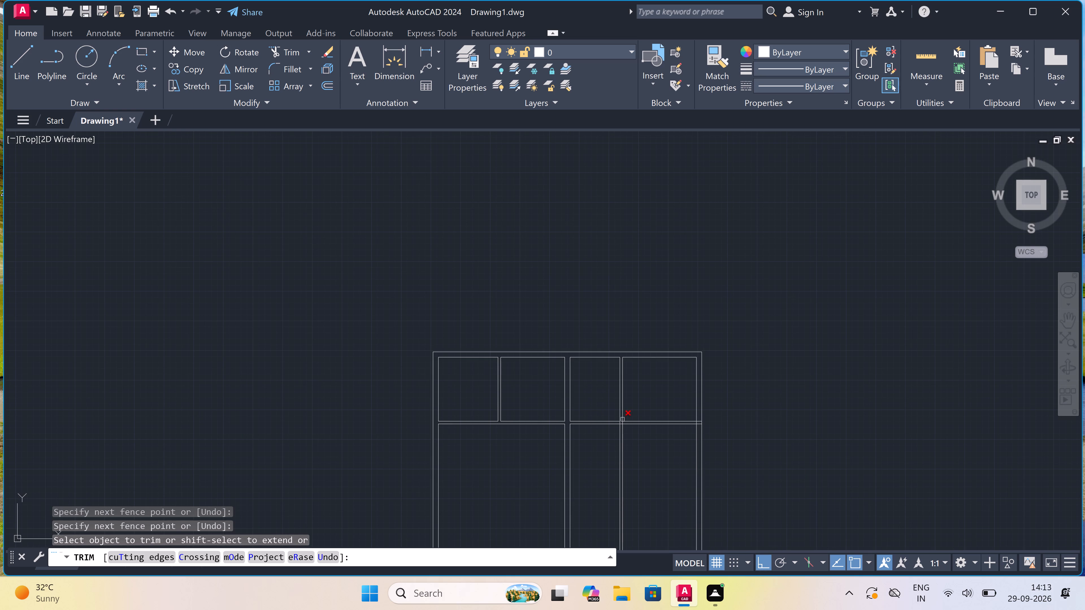
{"action": "scroll", "coordinate": [622, 419], "scroll_direction": "up", "scroll_amount": 3}
{"action": "left_click", "coordinate": [625, 454]}
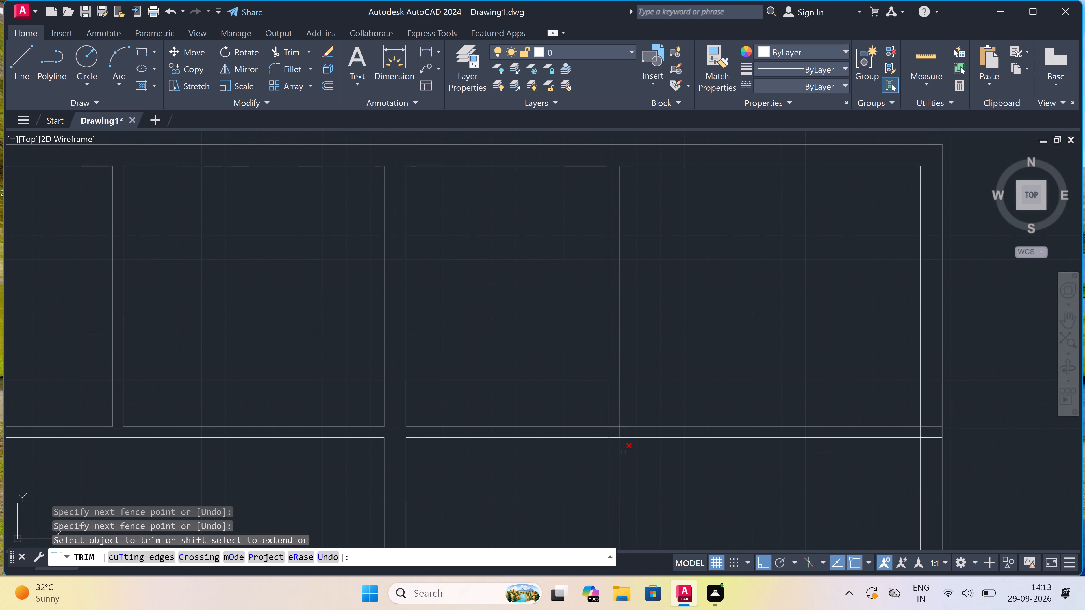
{"action": "left_click", "coordinate": [583, 465]}
{"action": "scroll", "coordinate": [622, 429], "scroll_direction": "up", "scroll_amount": 1}
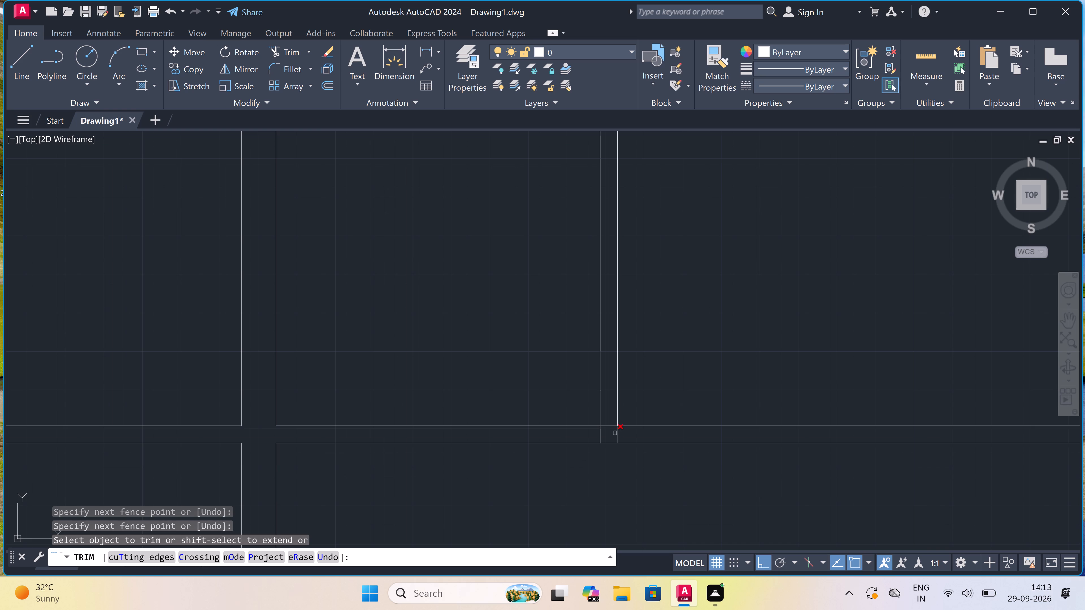
{"action": "scroll", "coordinate": [614, 434], "scroll_direction": "up", "scroll_amount": 1}
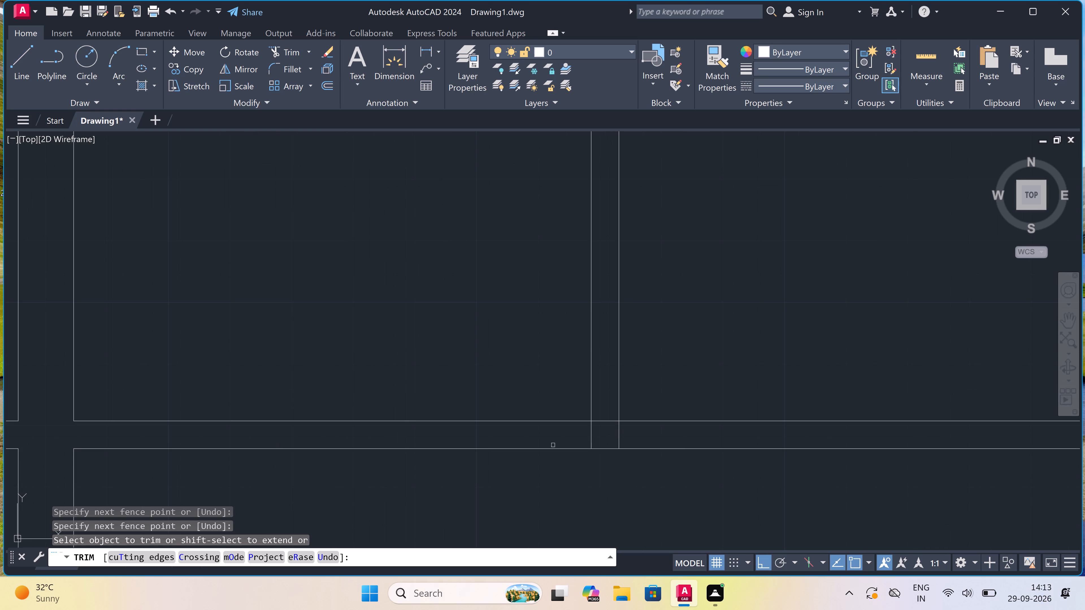
{"action": "left_click", "coordinate": [549, 444]}
{"action": "left_click", "coordinate": [654, 437]}
{"action": "left_click", "coordinate": [607, 432]}
{"action": "left_click", "coordinate": [600, 370]}
Trim the horizontal partition's lines inside the right outer wall and that wall's inner line between the partition's faces.
{"action": "scroll", "coordinate": [592, 426], "scroll_direction": "down", "scroll_amount": 5}
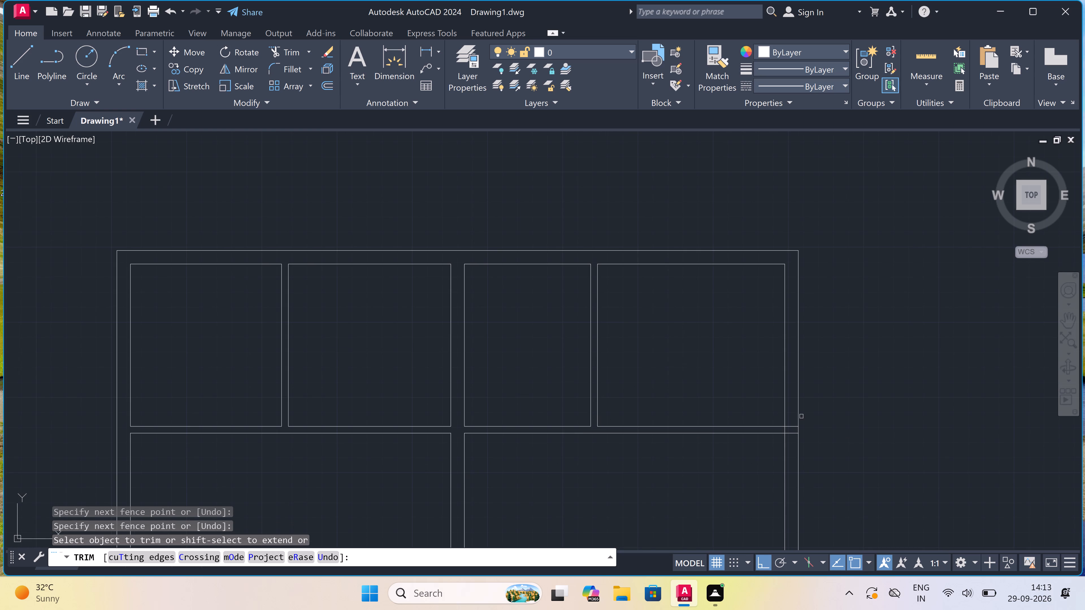
{"action": "scroll", "coordinate": [798, 429], "scroll_direction": "up", "scroll_amount": 3}
{"action": "left_click", "coordinate": [767, 470]}
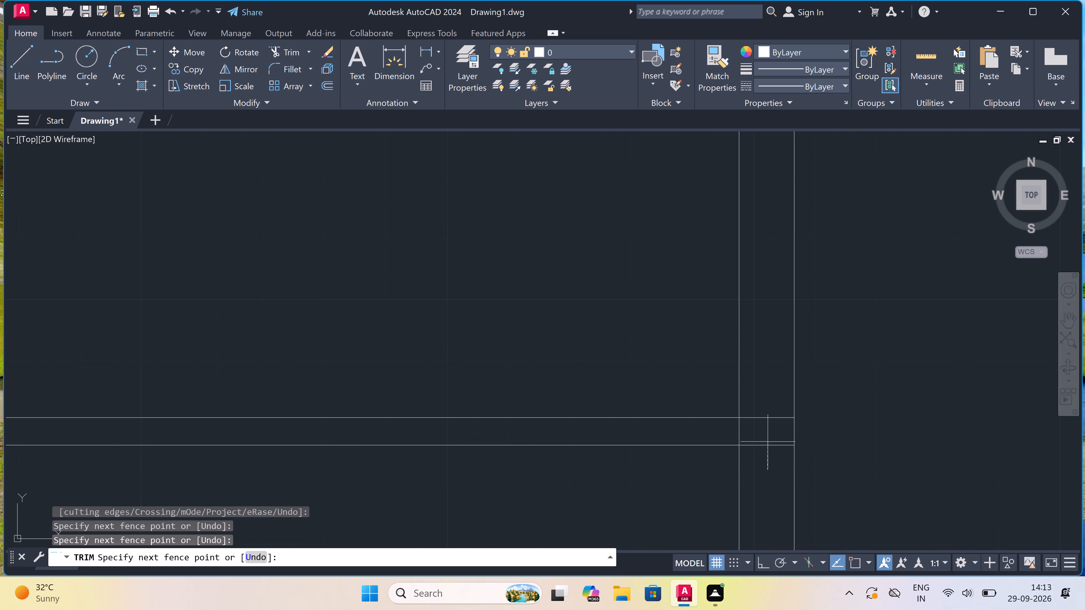
{"action": "left_click", "coordinate": [768, 375]}
{"action": "left_click", "coordinate": [739, 438]}
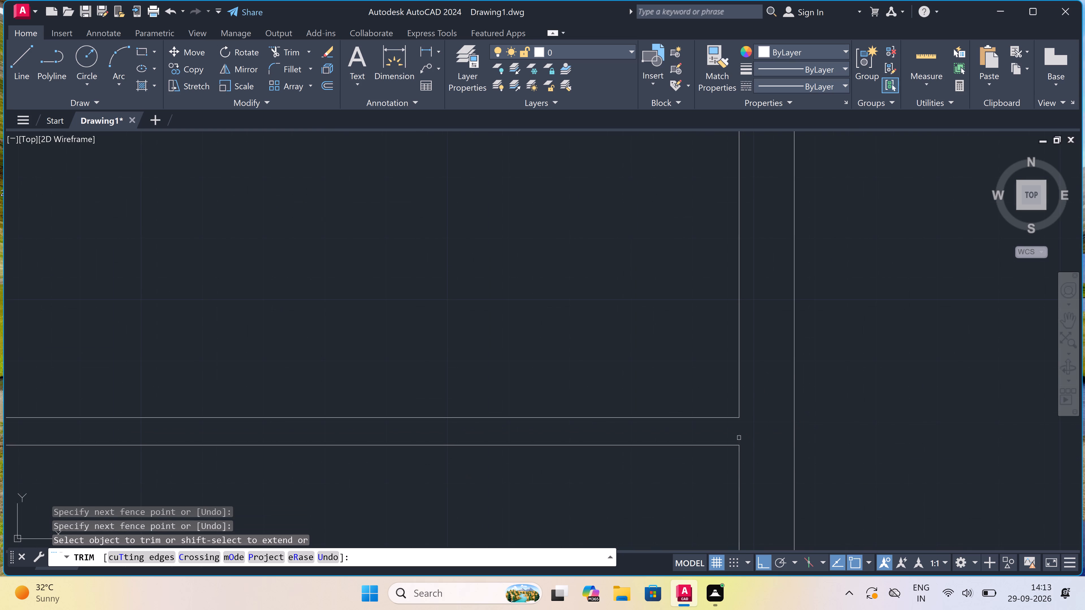
{"action": "scroll", "coordinate": [739, 437], "scroll_direction": "down", "scroll_amount": 4}
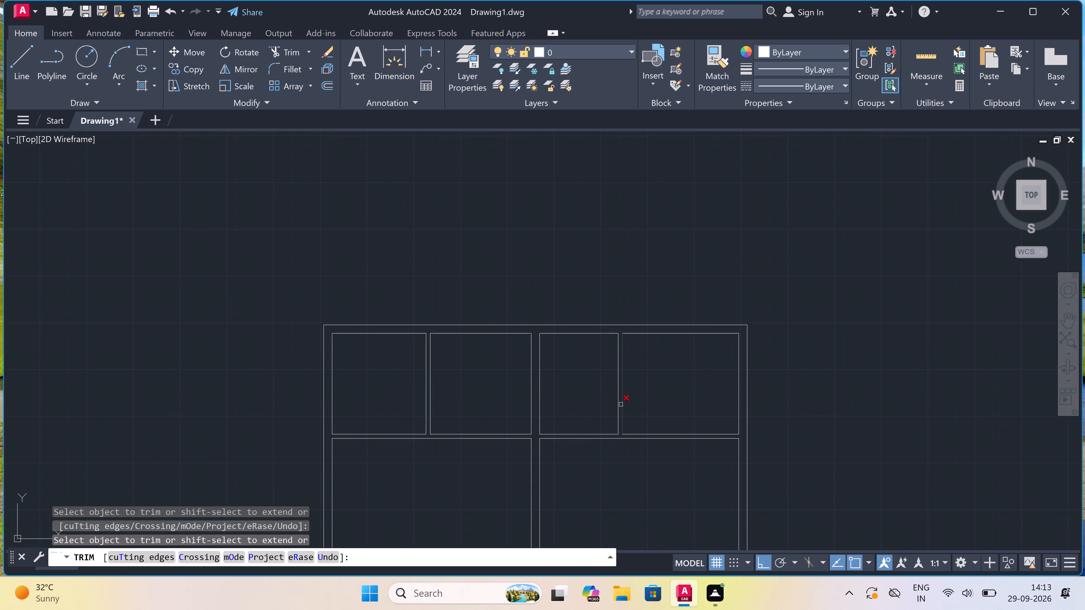
{"action": "key", "text": "Escape"}
Draw a door jamb across the horizontal partition just right of the second vertical partition, with a 2" stub from its midpoint and a 3' upward leaf line.
{"action": "scroll", "coordinate": [620, 404], "scroll_direction": "down", "scroll_amount": 2}
{"action": "scroll", "coordinate": [510, 417], "scroll_direction": "up", "scroll_amount": 2}
{"action": "scroll", "coordinate": [552, 387], "scroll_direction": "up", "scroll_amount": 2}
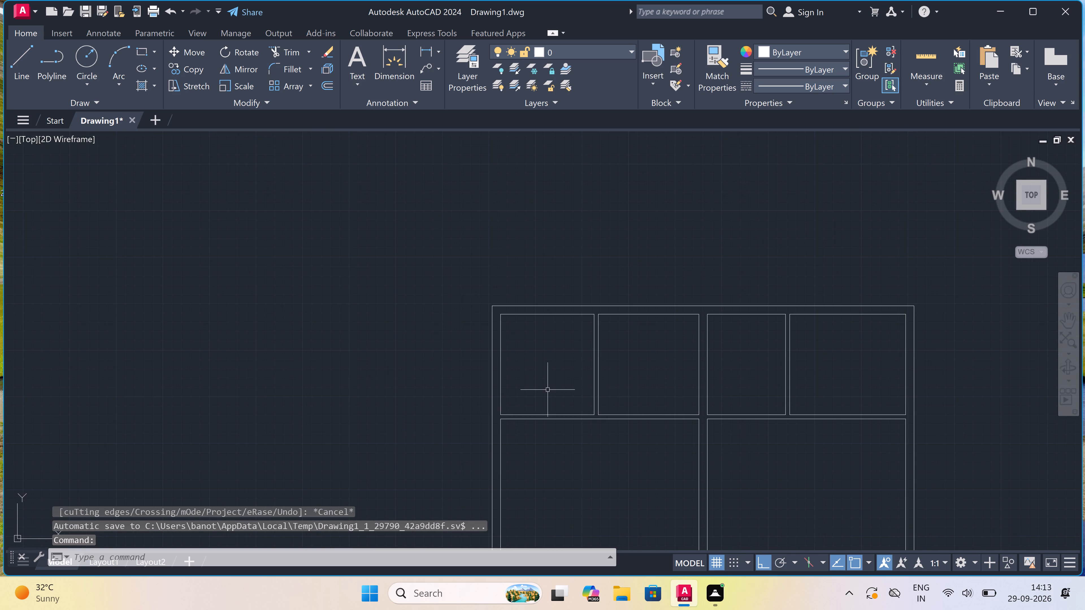
{"action": "type", "text": "l"}
{"action": "key", "text": "space"}
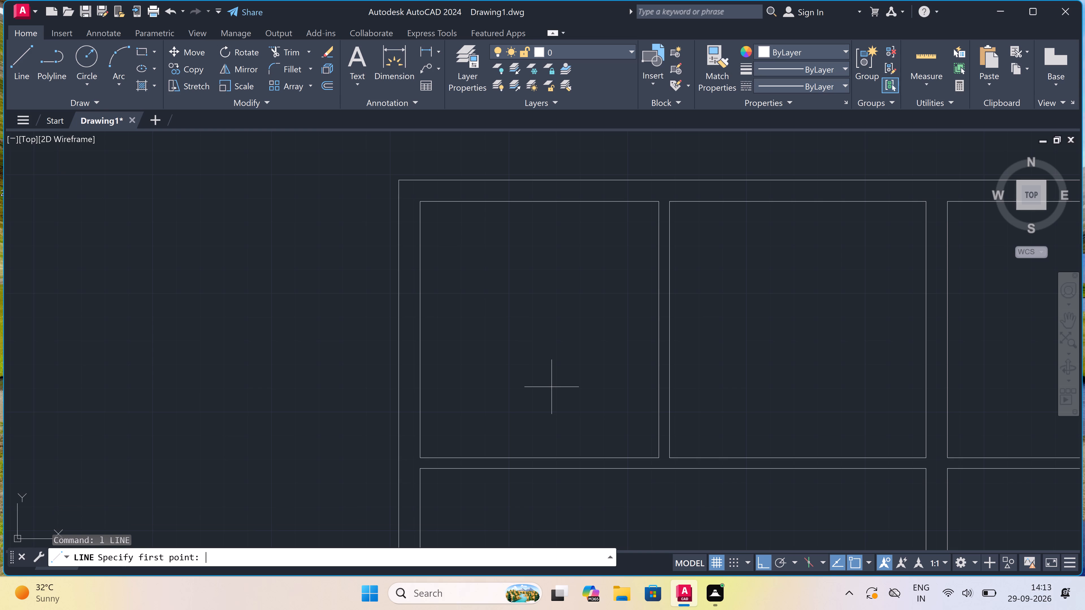
{"action": "scroll", "coordinate": [552, 387], "scroll_direction": "down", "scroll_amount": 4}
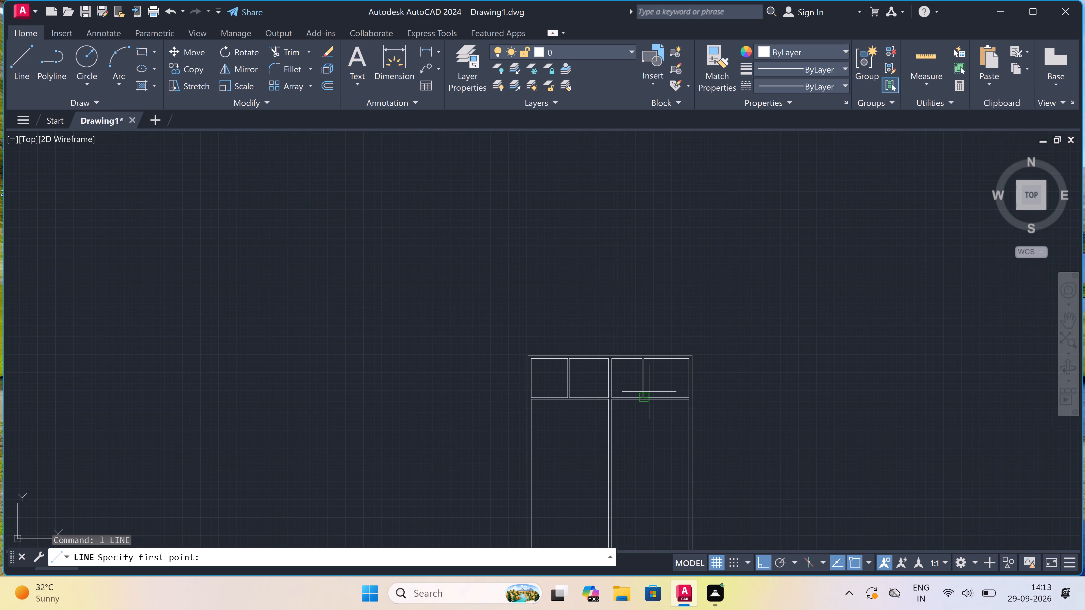
{"action": "scroll", "coordinate": [620, 396], "scroll_direction": "up", "scroll_amount": 2}
{"action": "scroll", "coordinate": [741, 386], "scroll_direction": "up", "scroll_amount": 2}
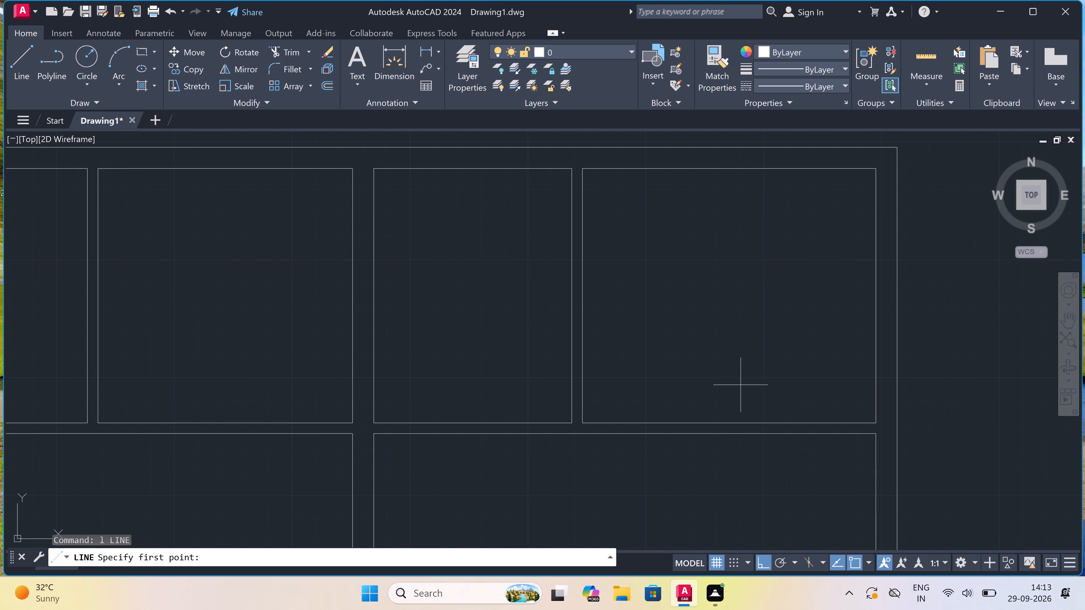
{"action": "scroll", "coordinate": [651, 409], "scroll_direction": "up", "scroll_amount": 1}
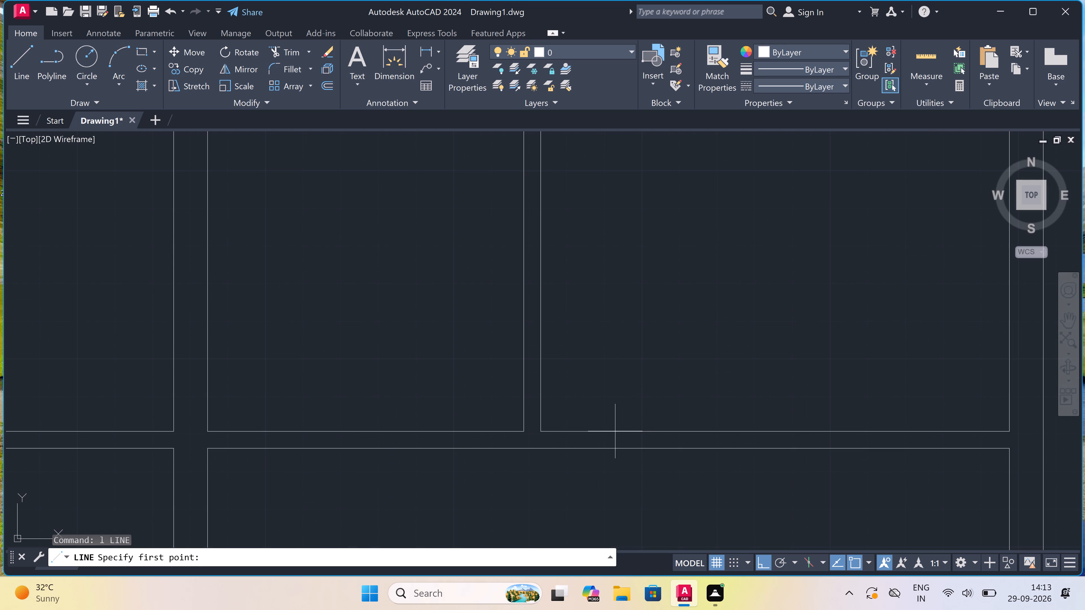
{"action": "left_click", "coordinate": [558, 432]}
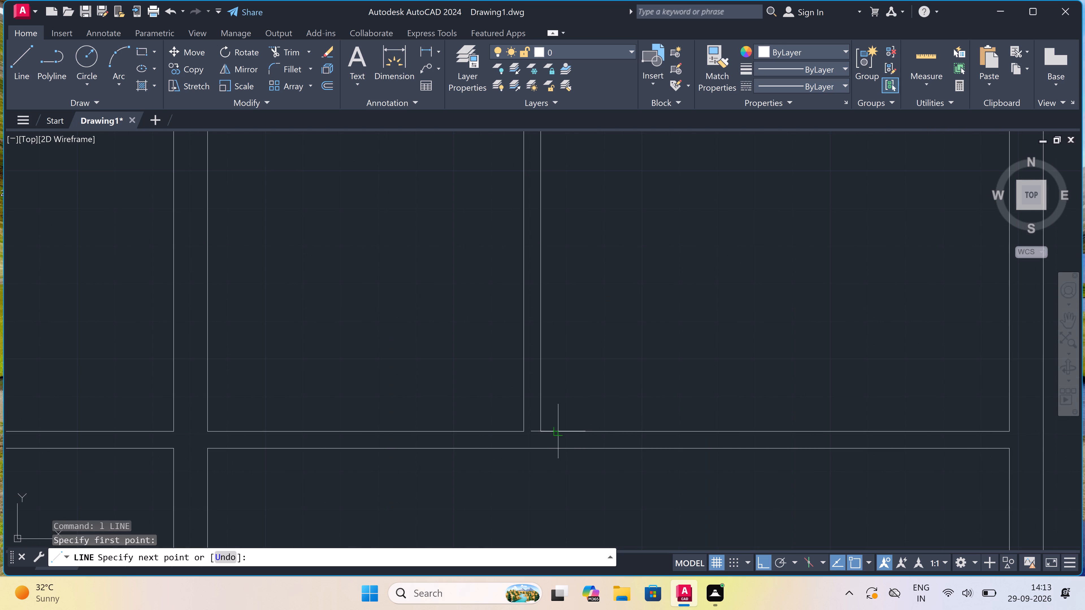
{"action": "left_click", "coordinate": [559, 454]}
{"action": "left_click", "coordinate": [561, 439]}
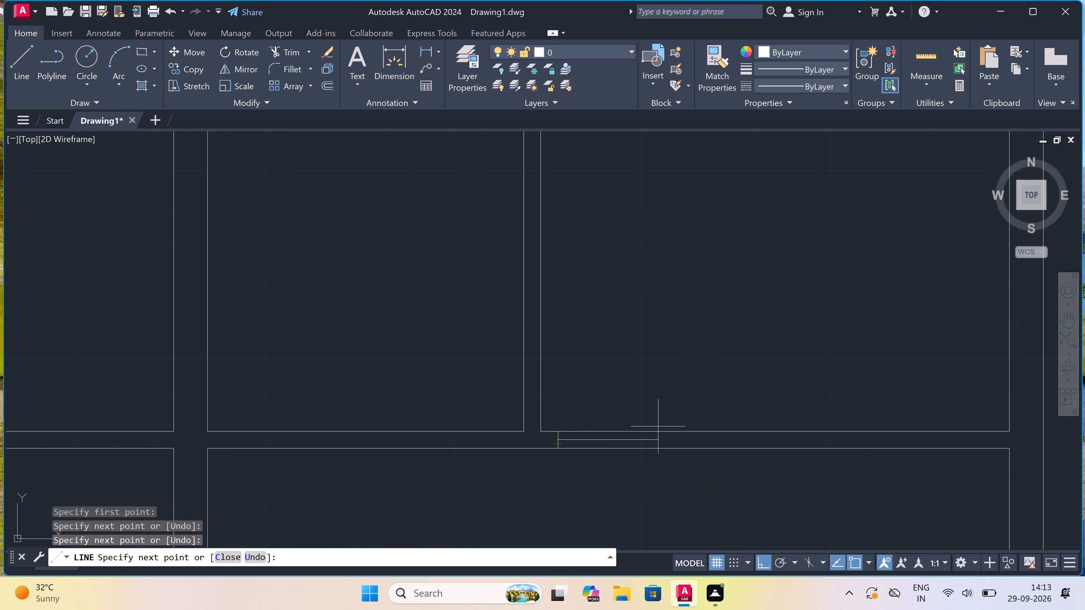
{"action": "type", "text": "2\""}
{"action": "key", "text": "space"}
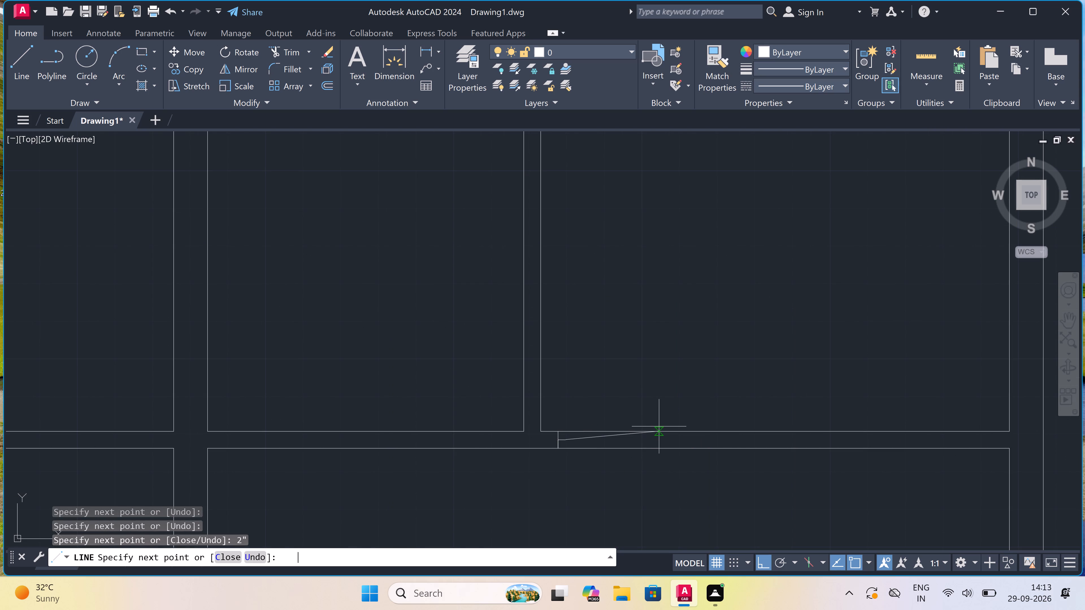
{"action": "type", "text": "3'"}
{"action": "key", "text": "space"}
{"action": "key", "text": "Escape"}
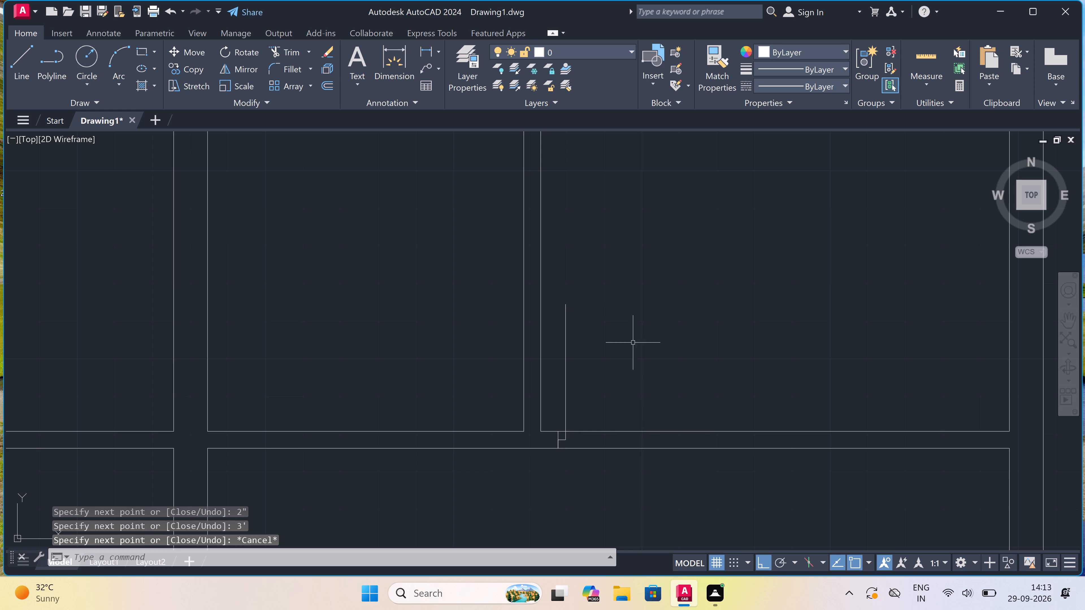
Draw the opposite door jamb across the horizontal partition, with a 2" stub from its midpoint toward the first jamb.
{"action": "key", "text": "space"}
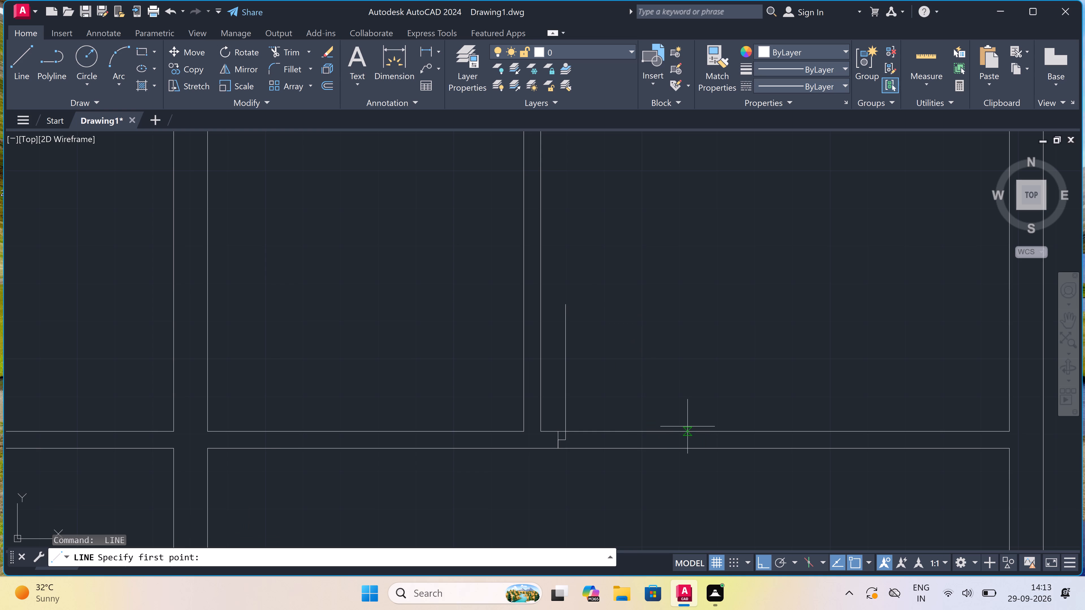
{"action": "left_click", "coordinate": [687, 433]}
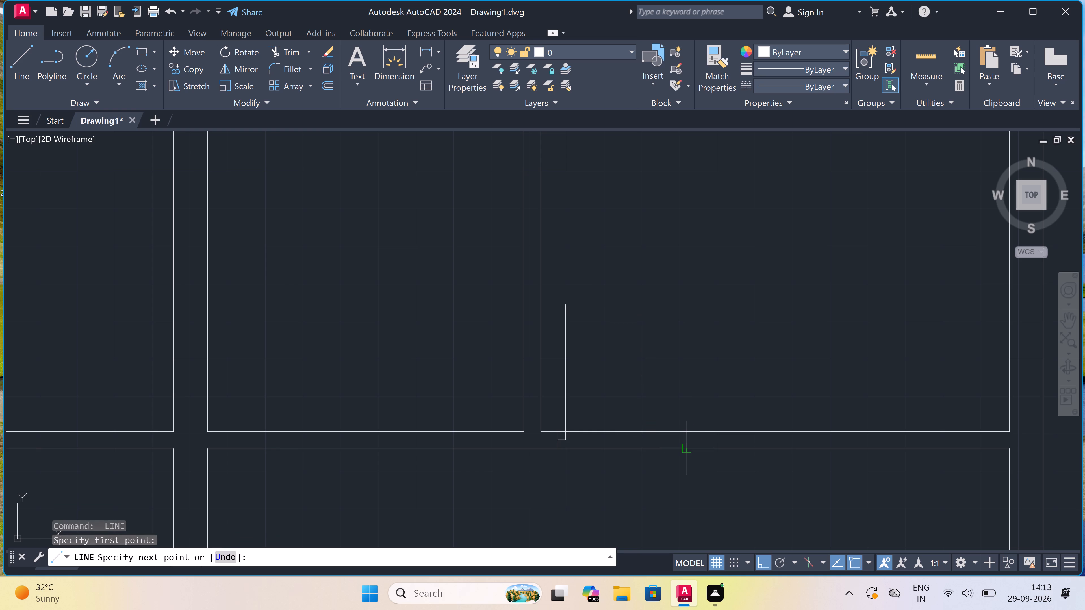
{"action": "left_click", "coordinate": [687, 447]}
{"action": "scroll", "coordinate": [684, 440], "scroll_direction": "up", "scroll_amount": 3}
{"action": "left_click", "coordinate": [685, 440]}
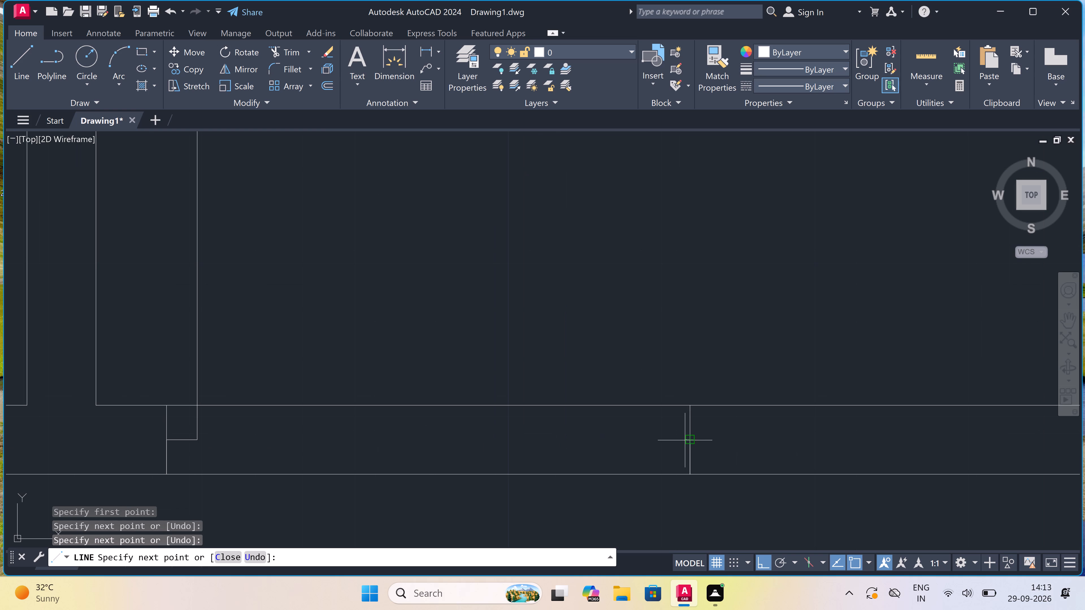
{"action": "type", "text": "2\""}
{"action": "key", "text": "space"}
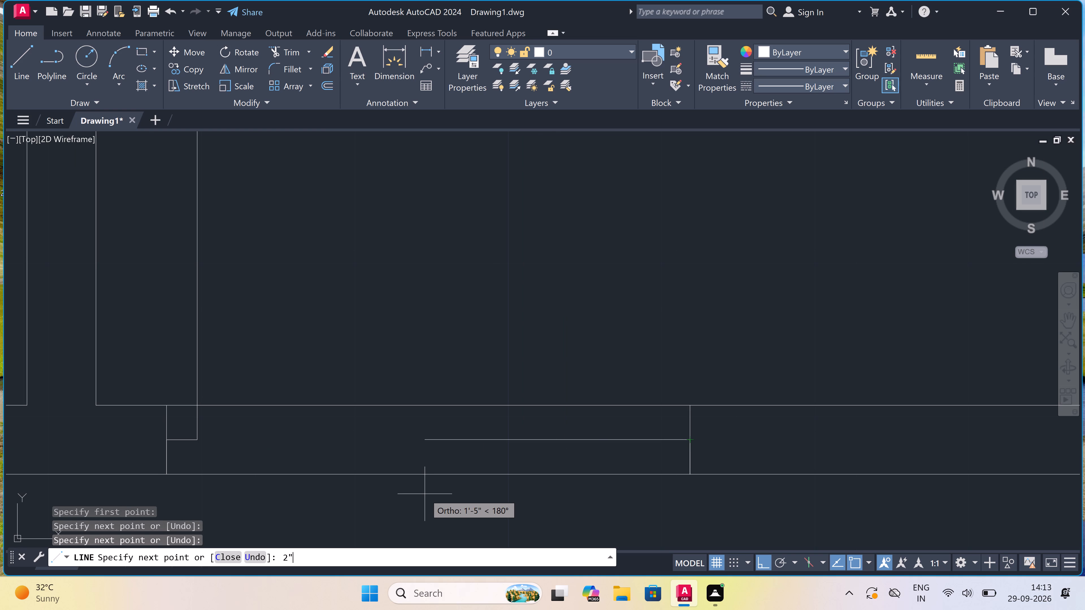
{"action": "key", "text": "Escape"}
Draw the door swing as a start-end-direction arc from the leaf's upper end to the opposite jamb's stub, bulging away from the hinge.
{"action": "scroll", "coordinate": [425, 494], "scroll_direction": "down", "scroll_amount": 3}
{"action": "scroll", "coordinate": [425, 489], "scroll_direction": "up", "scroll_amount": 1}
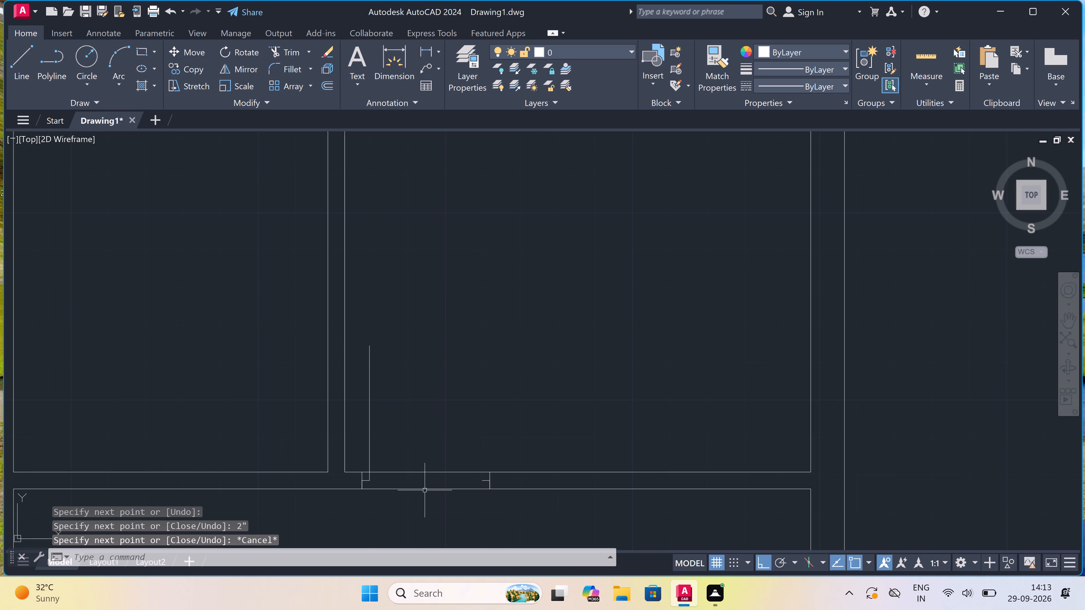
{"action": "scroll", "coordinate": [425, 489], "scroll_direction": "up", "scroll_amount": 1}
{"action": "scroll", "coordinate": [425, 489], "scroll_direction": "down", "scroll_amount": 1}
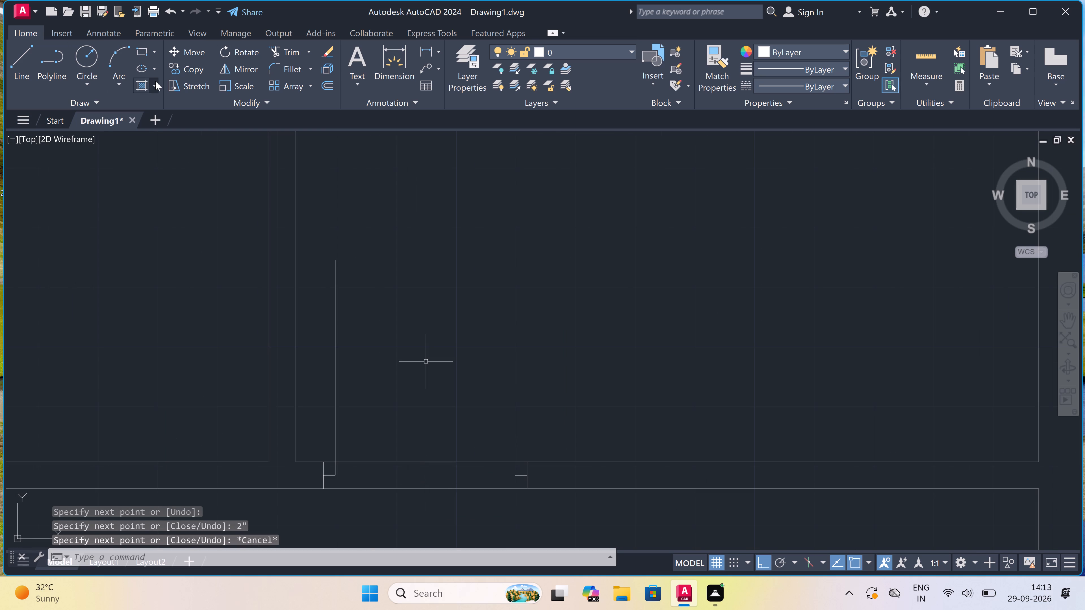
{"action": "double_click", "coordinate": [114, 80]}
{"action": "left_click", "coordinate": [115, 80]}
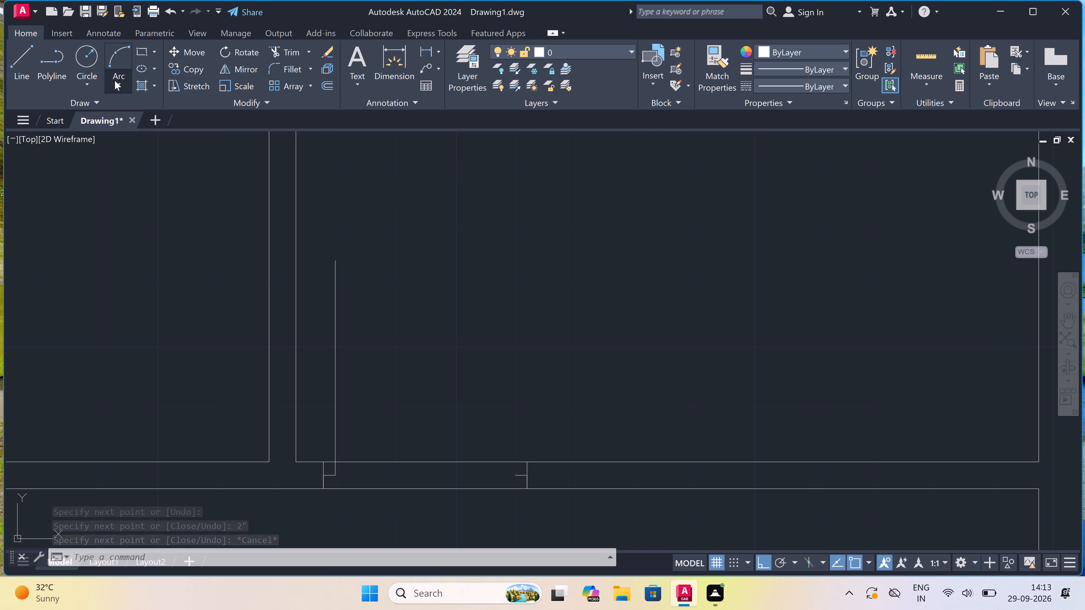
{"action": "left_click", "coordinate": [164, 261]}
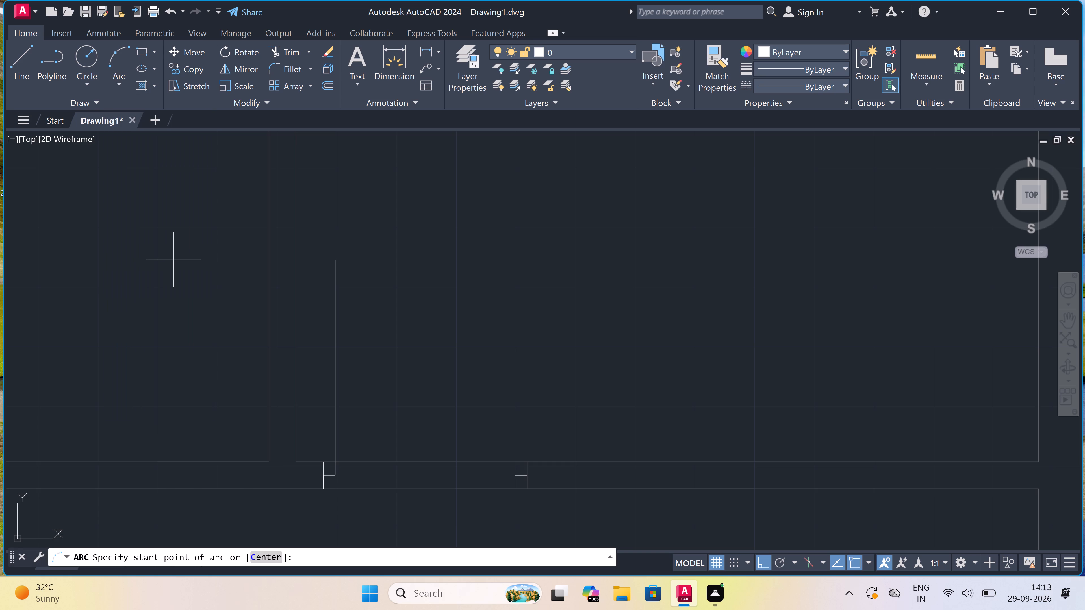
{"action": "left_click_drag", "start_coordinate": [332, 262], "coordinate": [335, 262]}
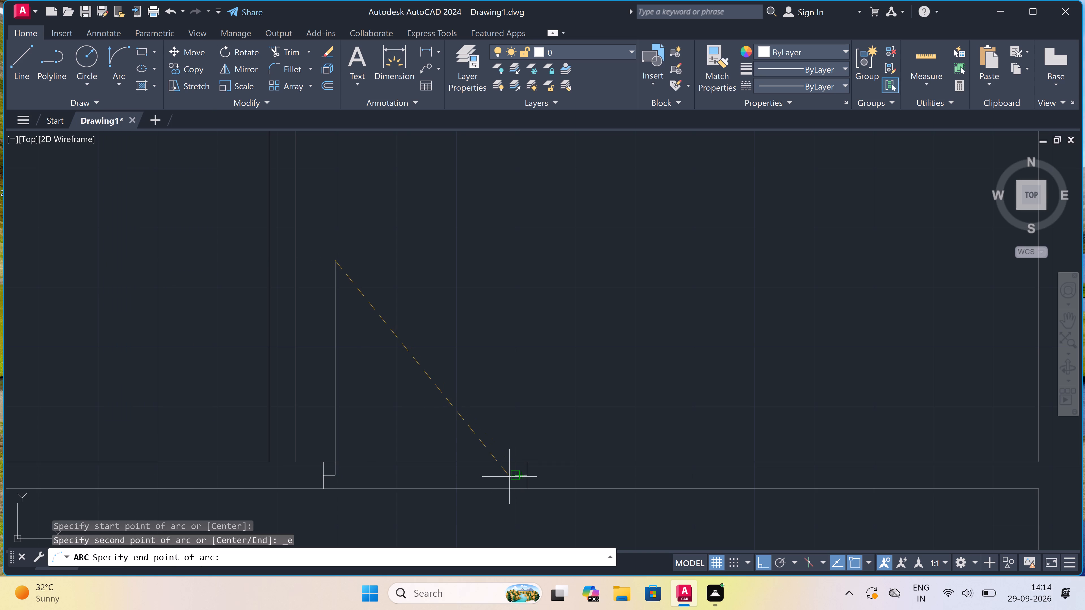
{"action": "left_click", "coordinate": [512, 474]}
{"action": "left_click", "coordinate": [557, 406]}
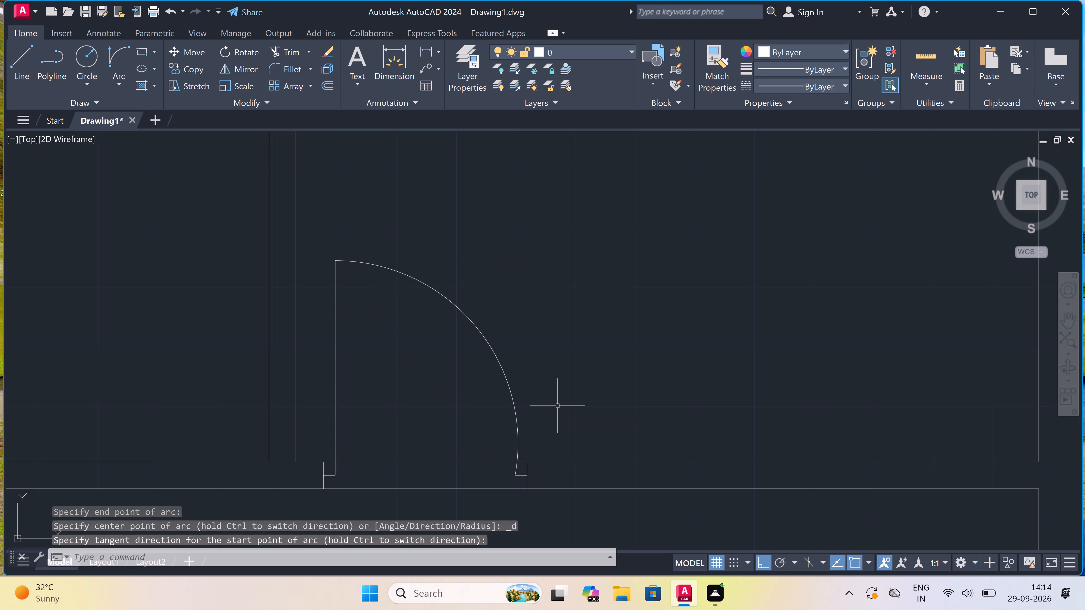
Trim both horizontal partition lines between the two door jambs to open the doorway.
{"action": "type", "text": "tr"}
{"action": "key", "text": "space"}
{"action": "scroll", "coordinate": [537, 370], "scroll_direction": "down", "scroll_amount": 3}
{"action": "left_click_drag", "start_coordinate": [507, 388], "coordinate": [507, 392]}
{"action": "left_click", "coordinate": [505, 429]}
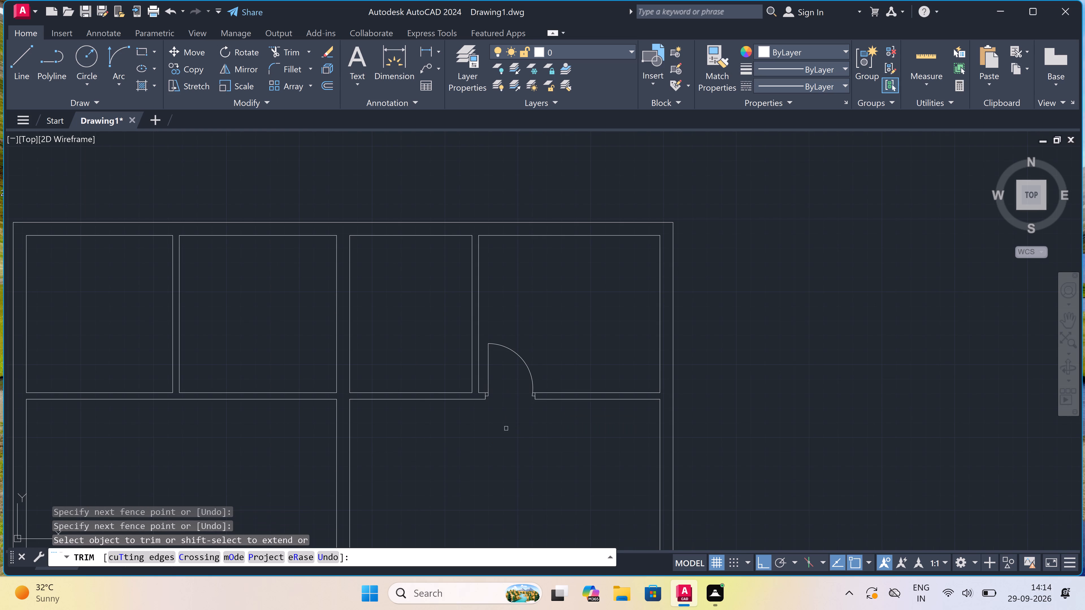
{"action": "key", "text": "Escape"}
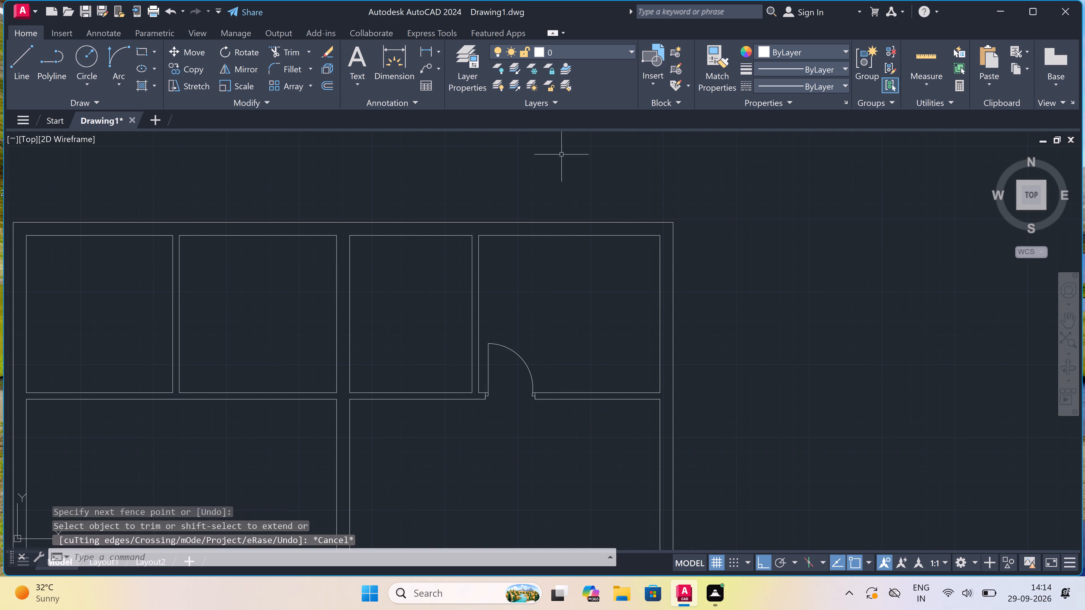
Draw a projection outline from the plan's upper-right outer corner: 3'6" up, 6'6" left, and back down to the top outer wall.
{"action": "key", "text": "l"}
{"action": "key", "text": "space"}
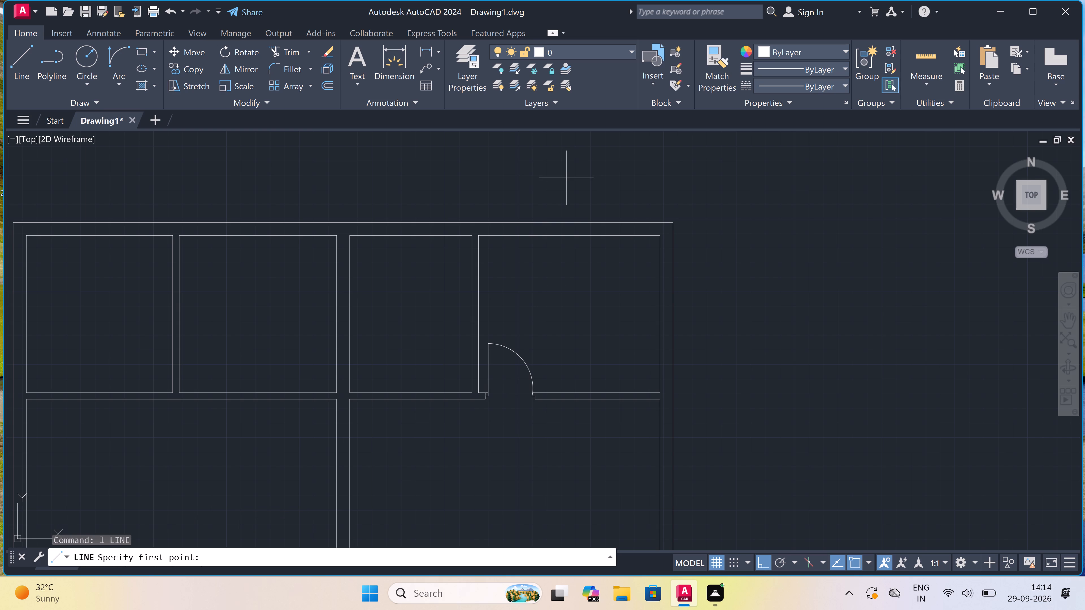
{"action": "scroll", "coordinate": [566, 178], "scroll_direction": "down", "scroll_amount": 1}
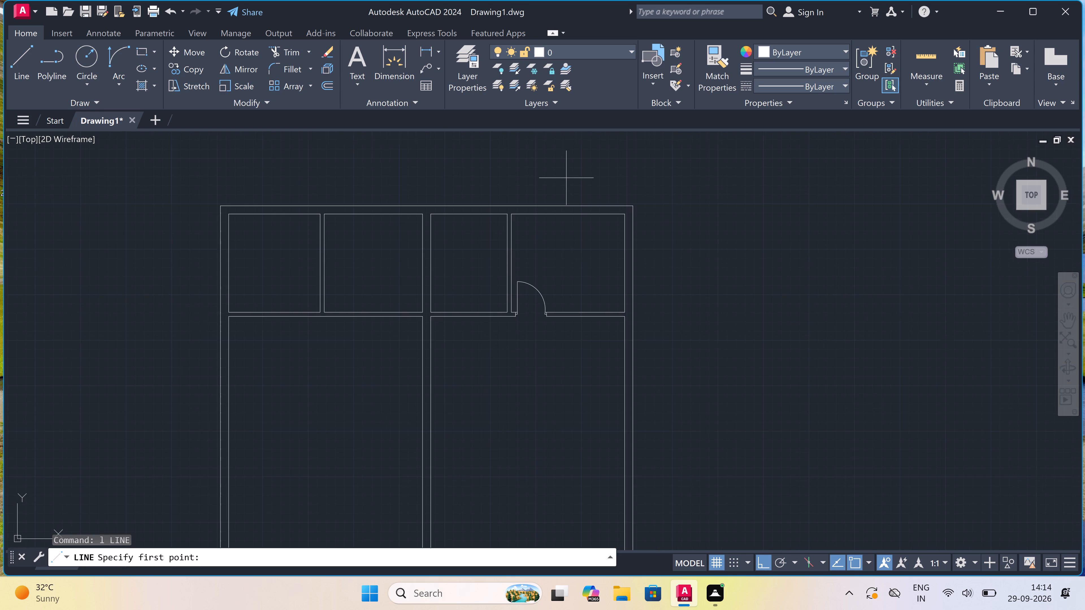
{"action": "left_click", "coordinate": [632, 206]}
{"action": "scroll", "coordinate": [626, 176], "scroll_direction": "up", "scroll_amount": 3}
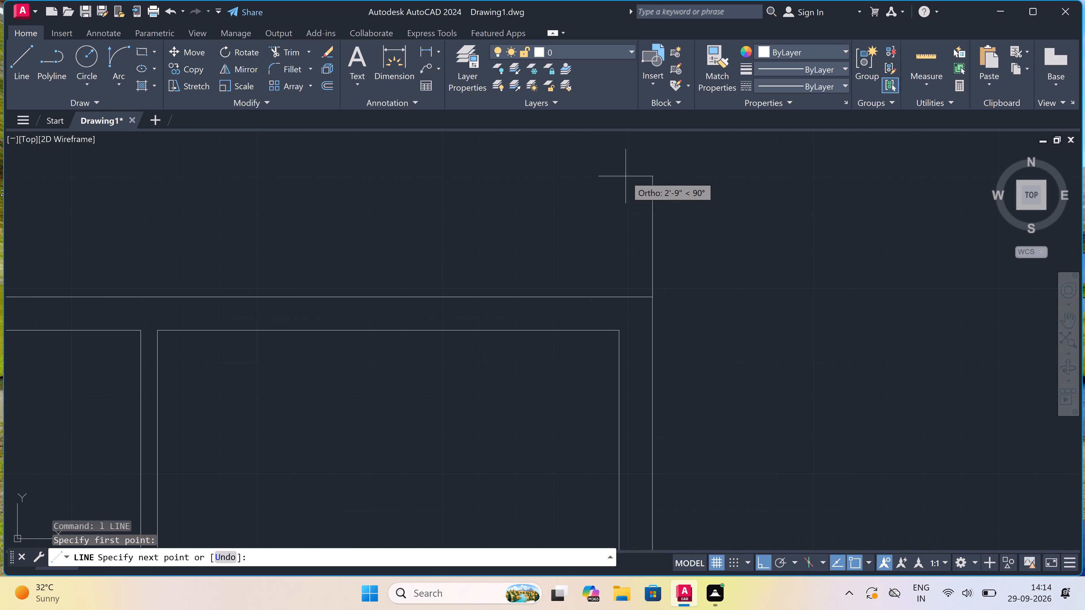
{"action": "type", "text": "3'5"}
{"action": "key", "text": "BackSpace"}
{"action": "type", "text": "6\""}
{"action": "key", "text": "space"}
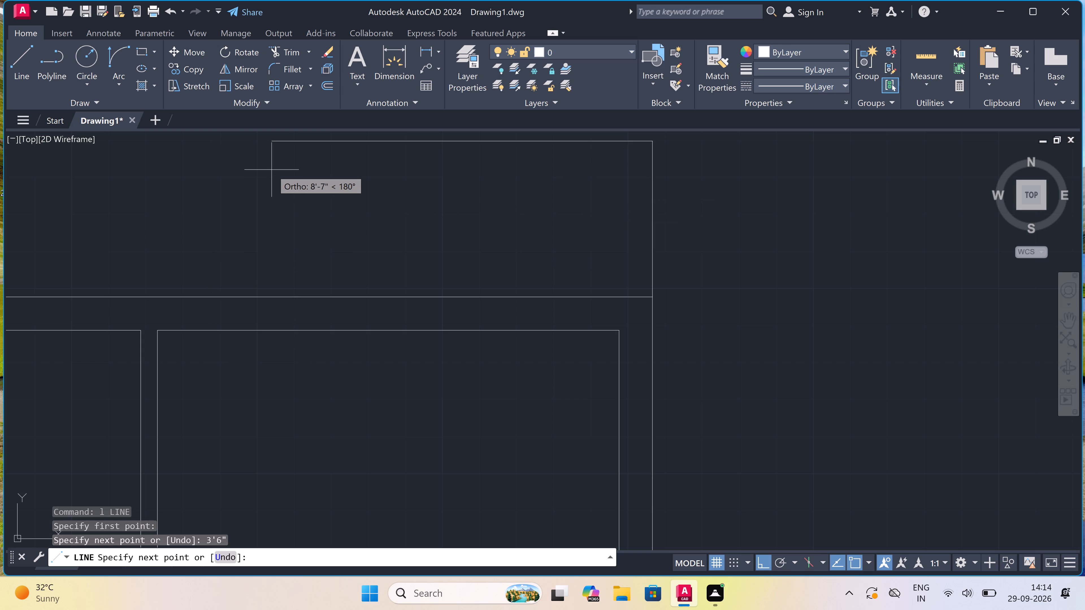
{"action": "type", "text": "6'6\""}
{"action": "key", "text": "space"}
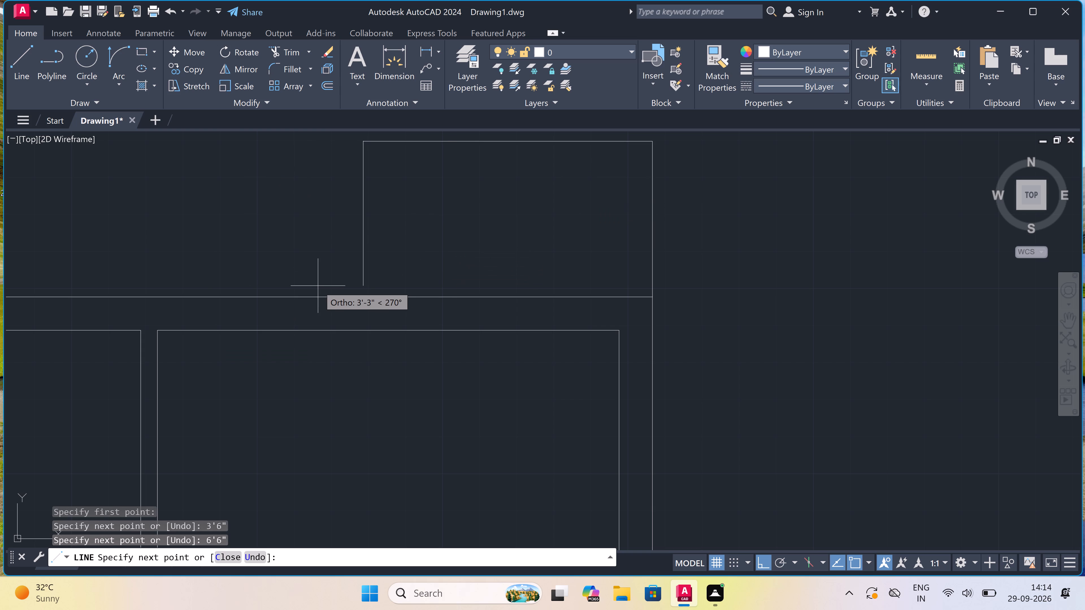
{"action": "scroll", "coordinate": [324, 290], "scroll_direction": "down", "scroll_amount": 1}
{"action": "scroll", "coordinate": [324, 290], "scroll_direction": "up", "scroll_amount": 1}
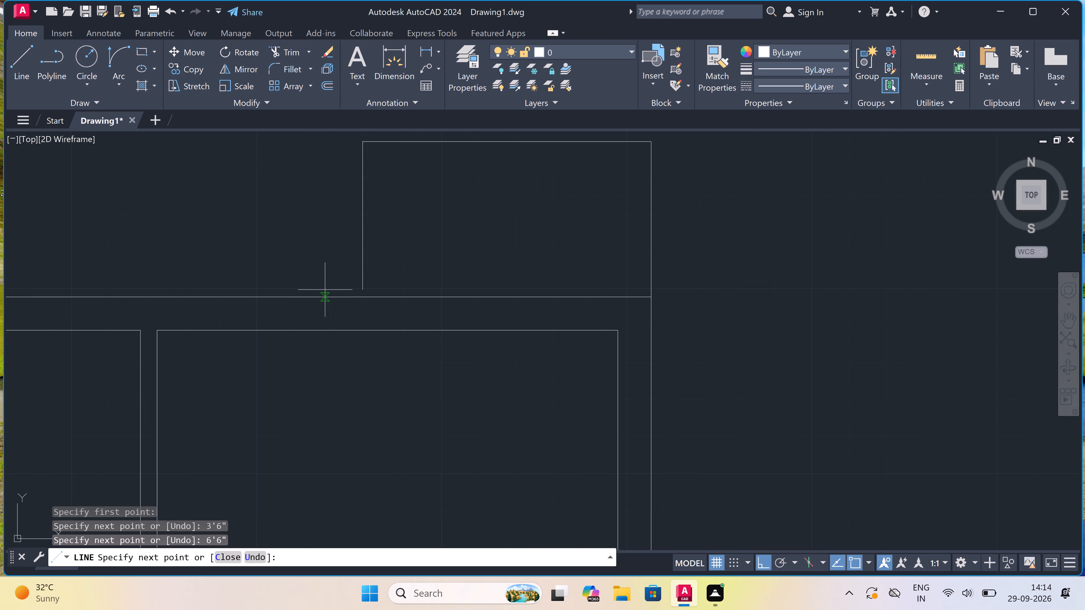
{"action": "left_click", "coordinate": [367, 294]}
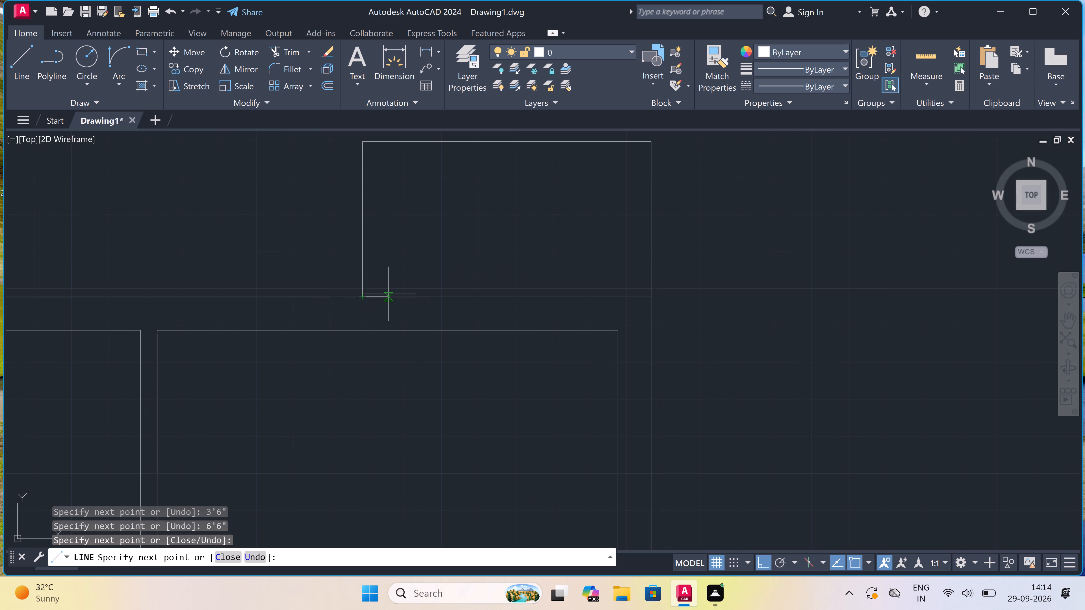
Draw the projection's inner wall faces 4.5" inside its left, top and right outlines, ending on the top outer wall.
{"action": "type", "text": "4.5\""}
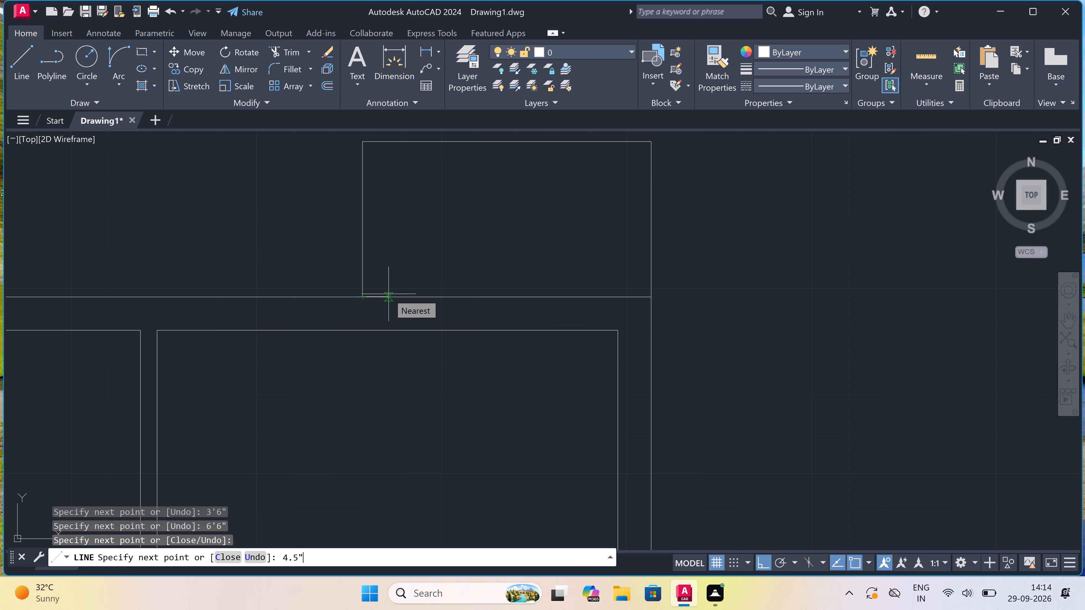
{"action": "key", "text": "space"}
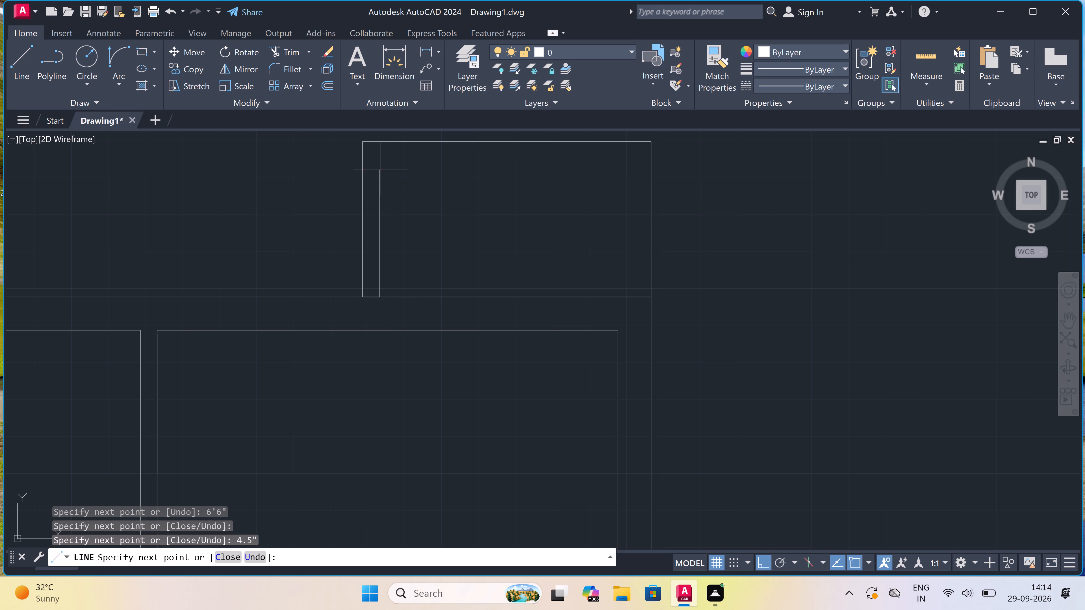
{"action": "left_click", "coordinate": [381, 138]}
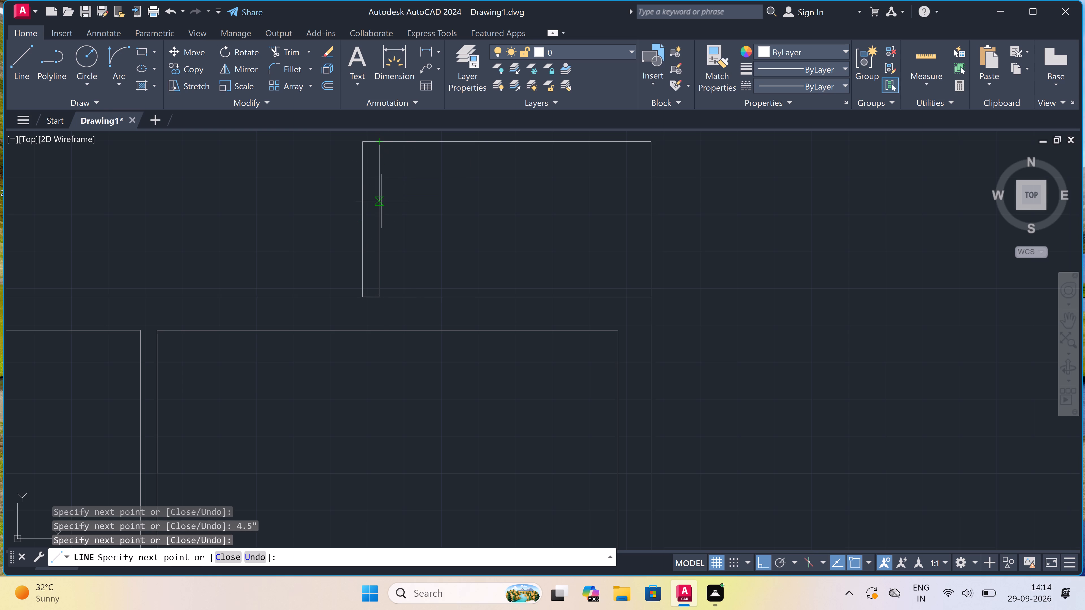
{"action": "type", "text": "4.5\""}
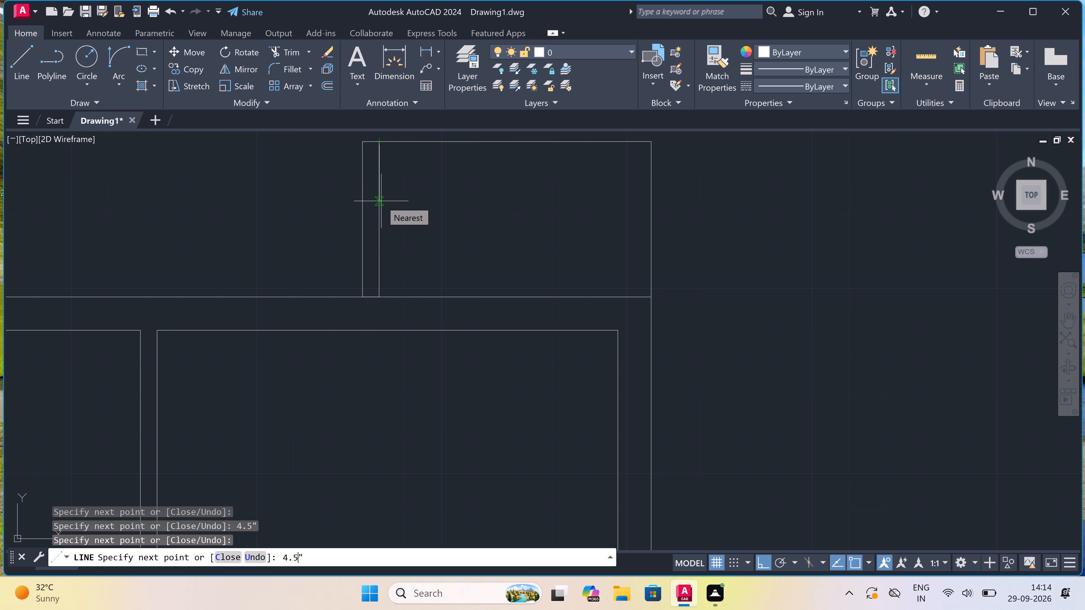
{"action": "key", "text": "space"}
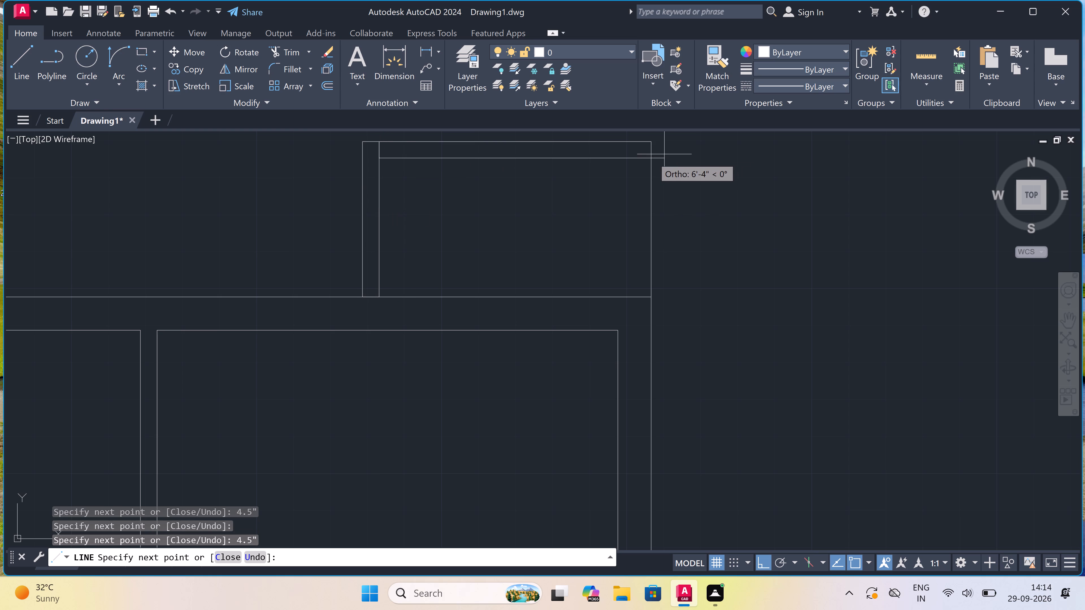
{"action": "left_click", "coordinate": [648, 158]}
{"action": "type", "text": "4.5\""}
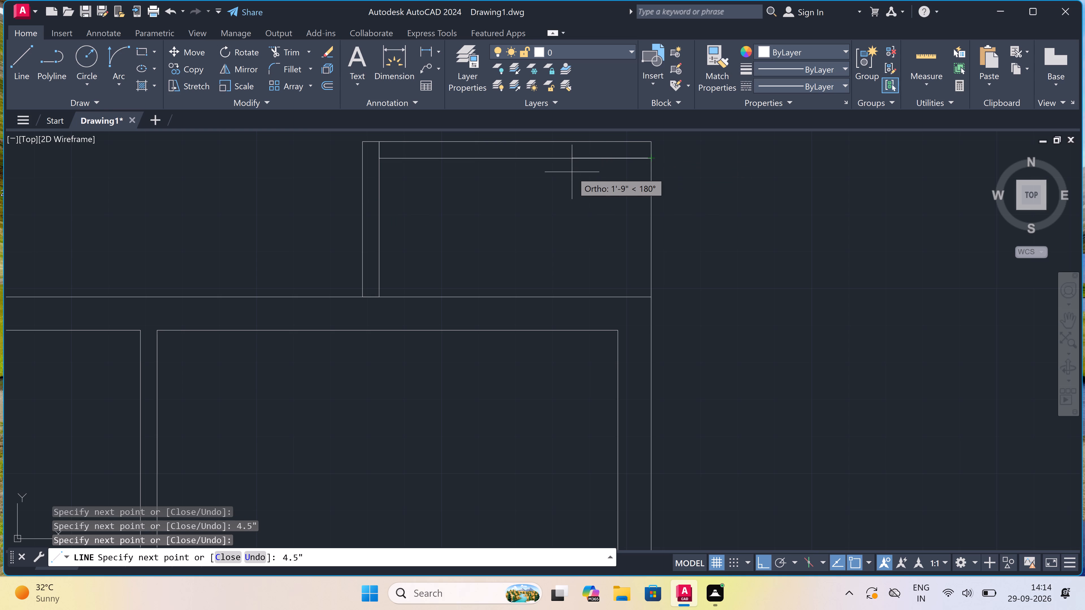
{"action": "key", "text": "space"}
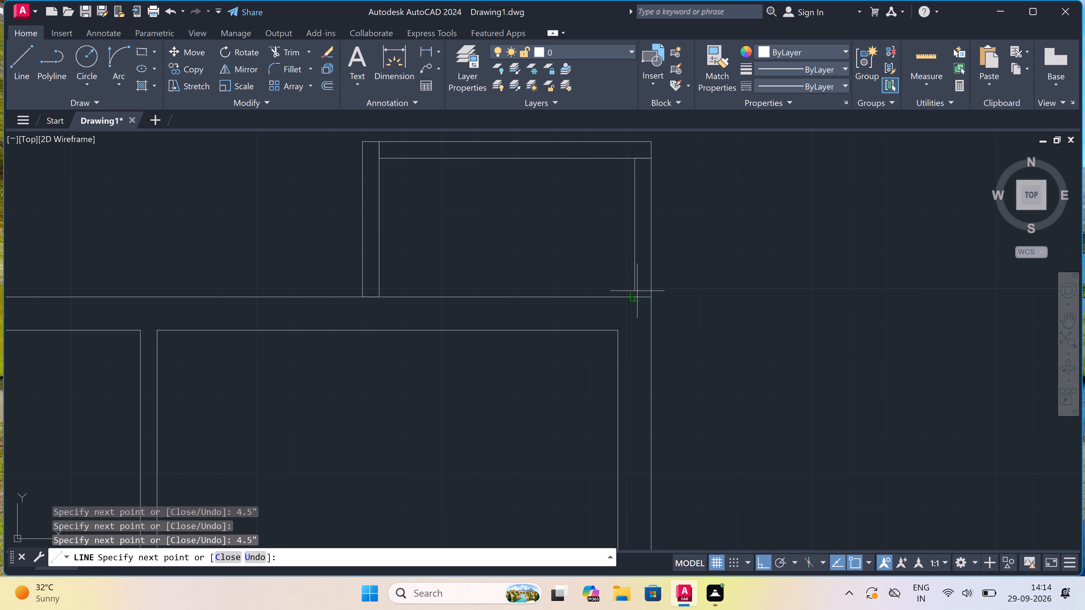
{"action": "left_click", "coordinate": [635, 297]}
{"action": "key", "text": "Escape"}
Trim the inner face lines that overrun into the wall thickness at the projection's two upper corners.
{"action": "type", "text": "tr"}
{"action": "key", "text": "space"}
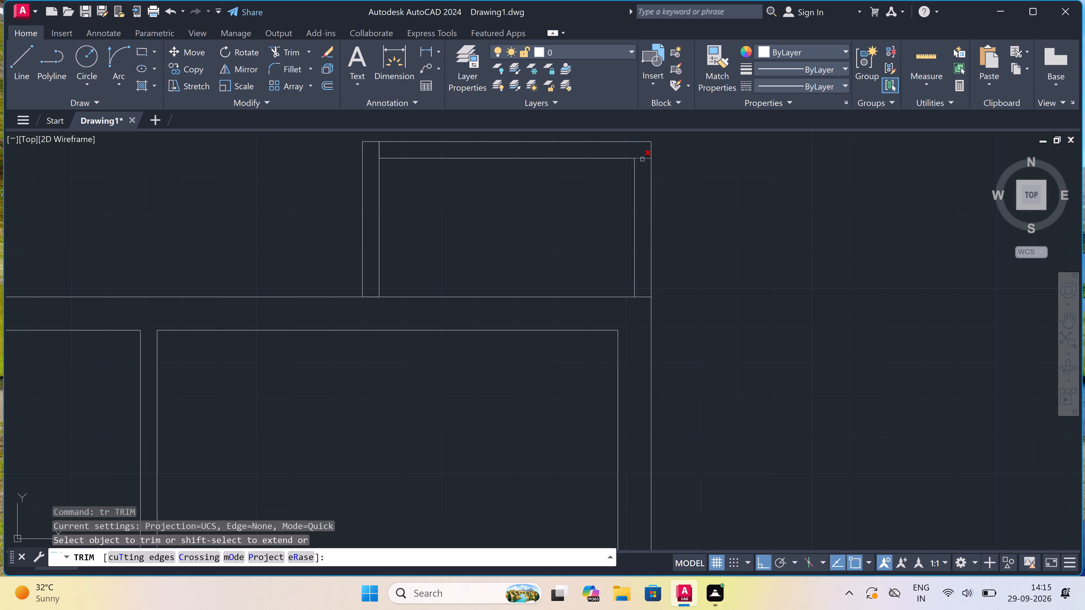
{"action": "triple_click", "coordinate": [642, 159]}
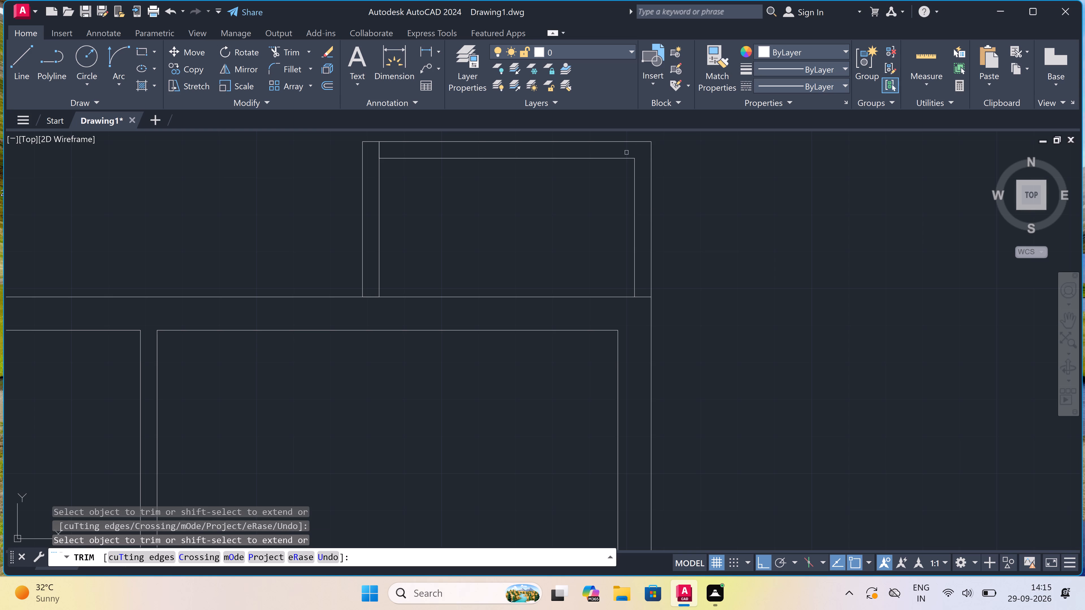
{"action": "scroll", "coordinate": [351, 149], "scroll_direction": "up", "scroll_amount": 1}
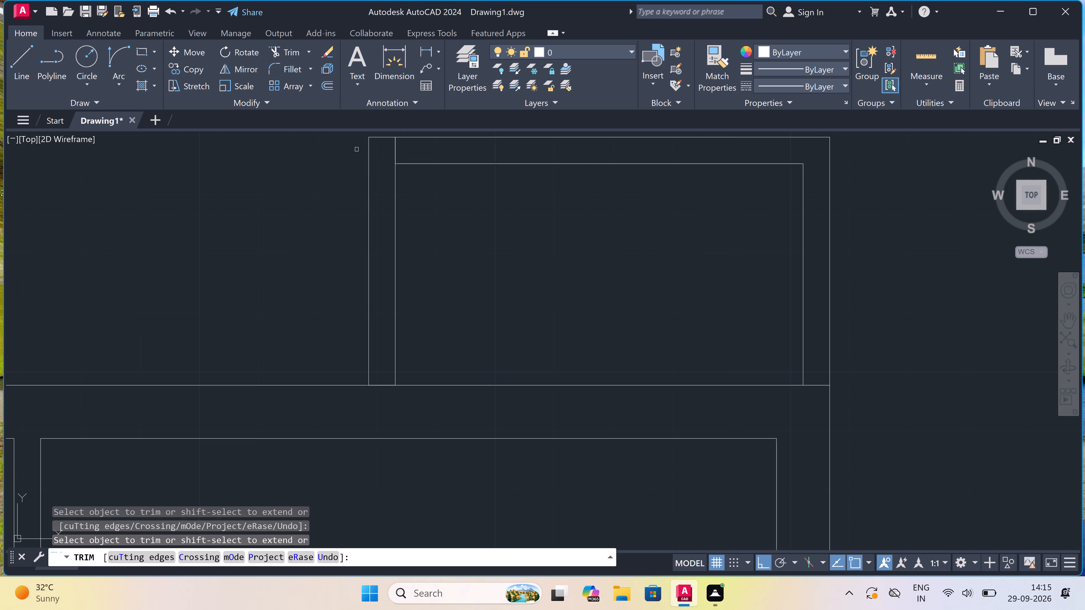
{"action": "left_click", "coordinate": [380, 156]}
{"action": "left_click", "coordinate": [411, 151]}
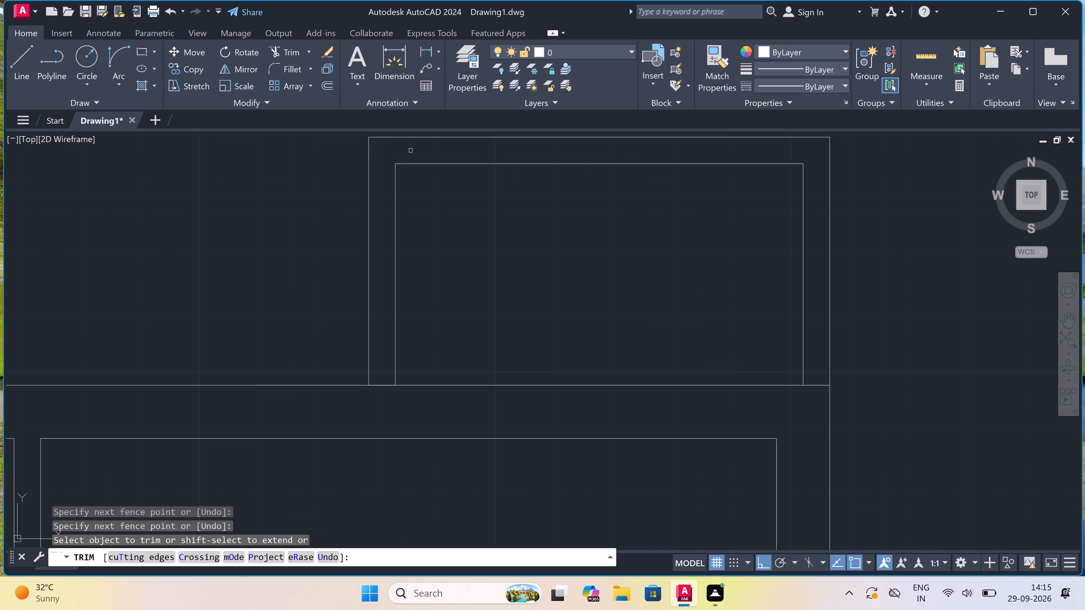
{"action": "key", "text": "Escape"}
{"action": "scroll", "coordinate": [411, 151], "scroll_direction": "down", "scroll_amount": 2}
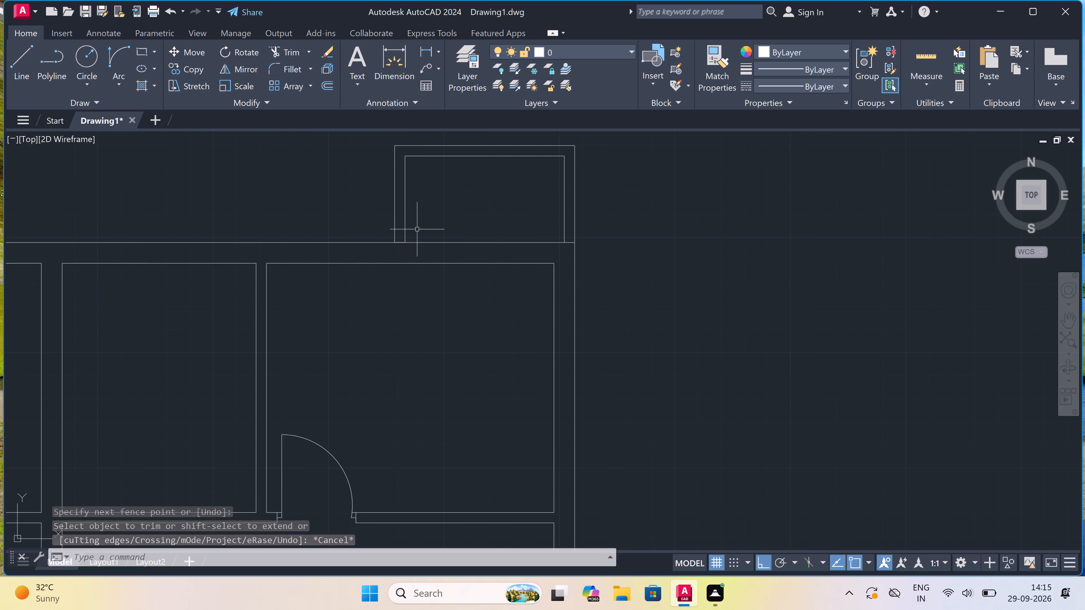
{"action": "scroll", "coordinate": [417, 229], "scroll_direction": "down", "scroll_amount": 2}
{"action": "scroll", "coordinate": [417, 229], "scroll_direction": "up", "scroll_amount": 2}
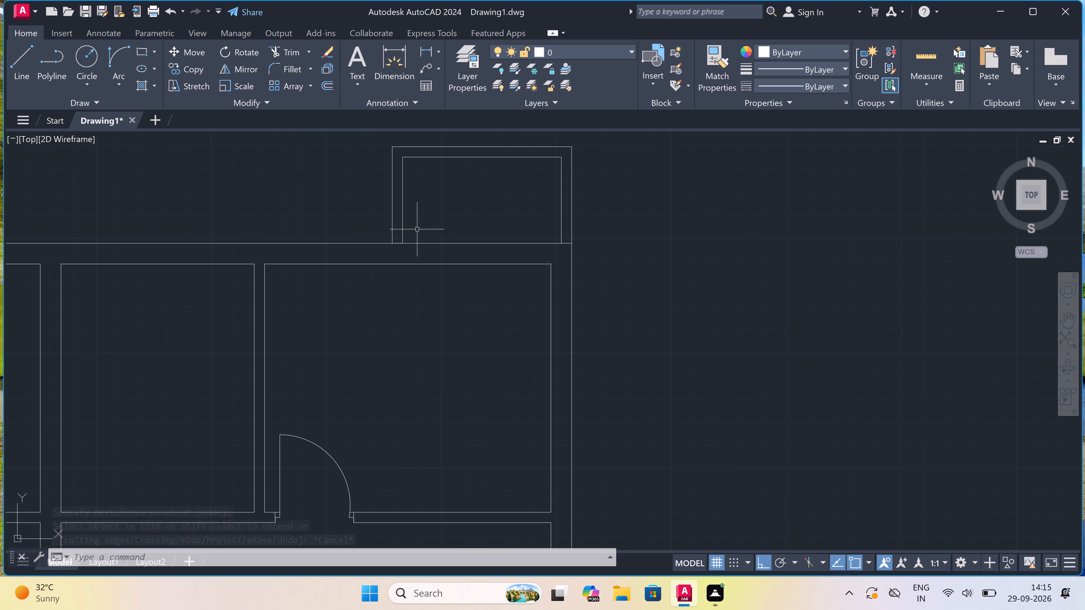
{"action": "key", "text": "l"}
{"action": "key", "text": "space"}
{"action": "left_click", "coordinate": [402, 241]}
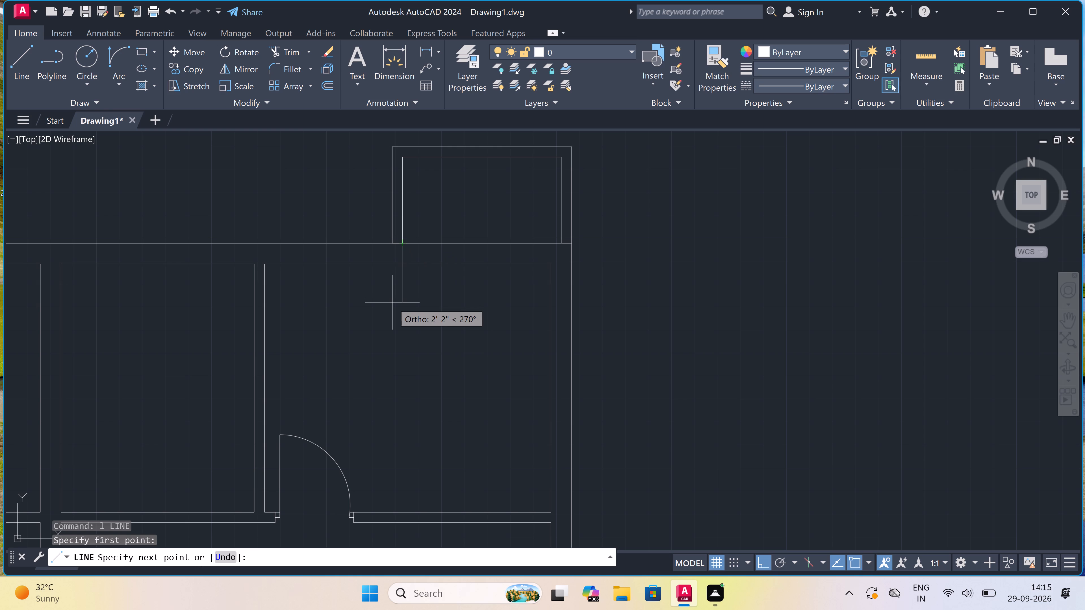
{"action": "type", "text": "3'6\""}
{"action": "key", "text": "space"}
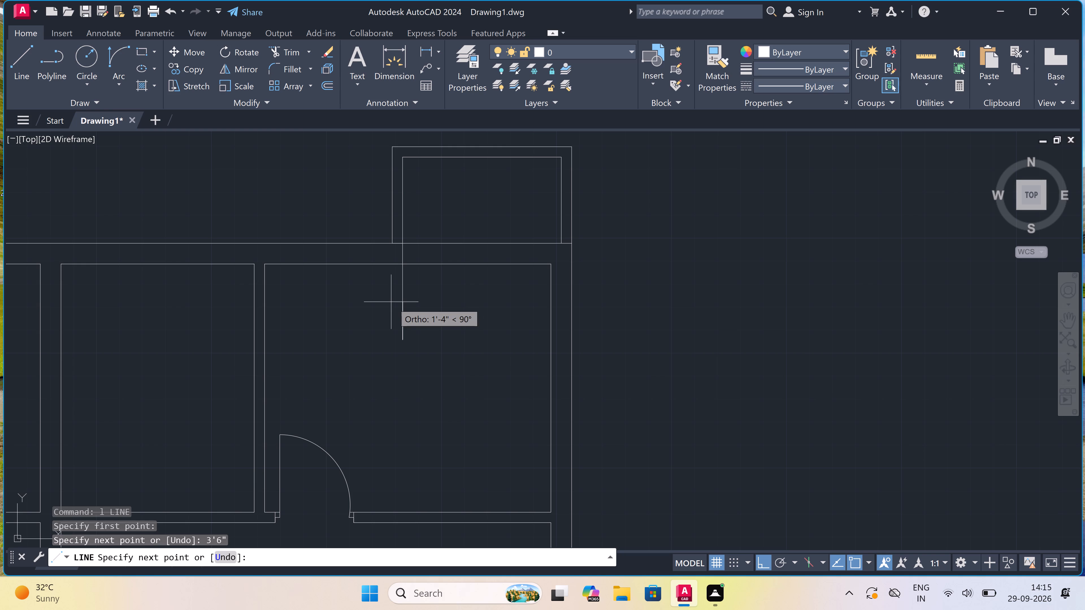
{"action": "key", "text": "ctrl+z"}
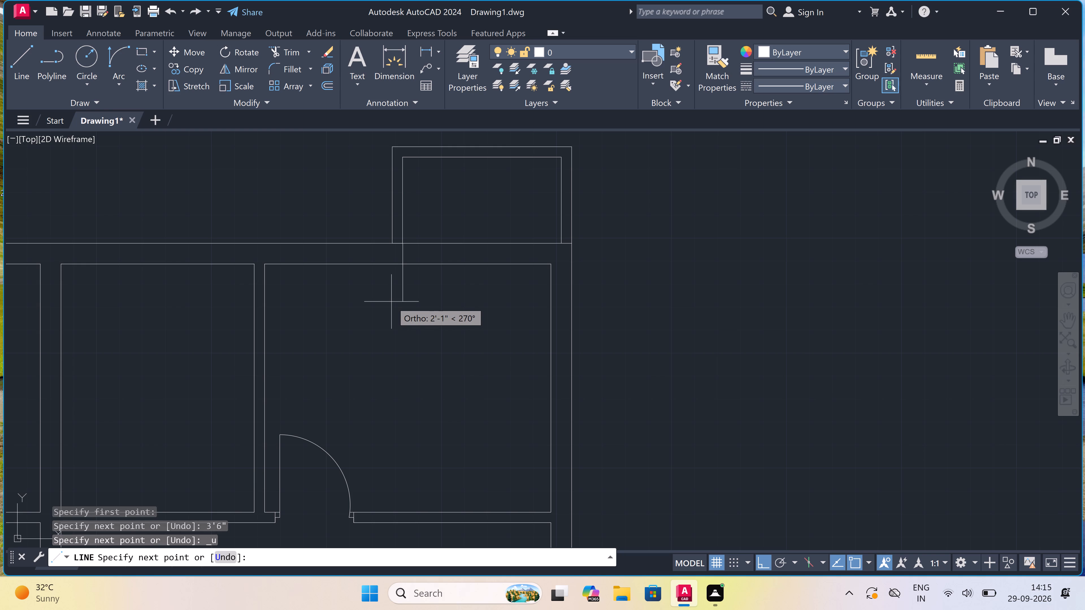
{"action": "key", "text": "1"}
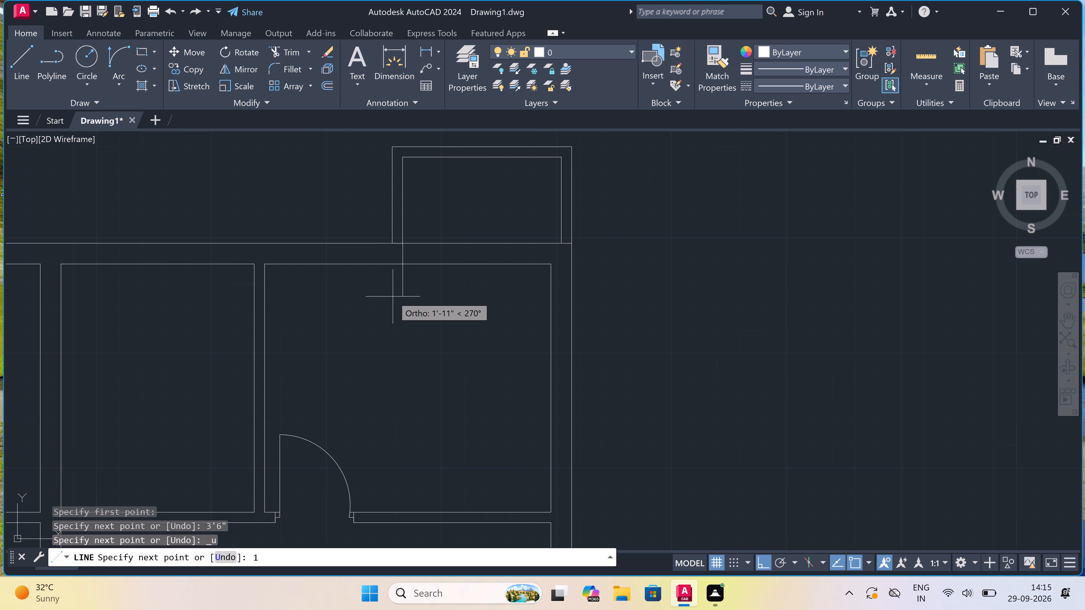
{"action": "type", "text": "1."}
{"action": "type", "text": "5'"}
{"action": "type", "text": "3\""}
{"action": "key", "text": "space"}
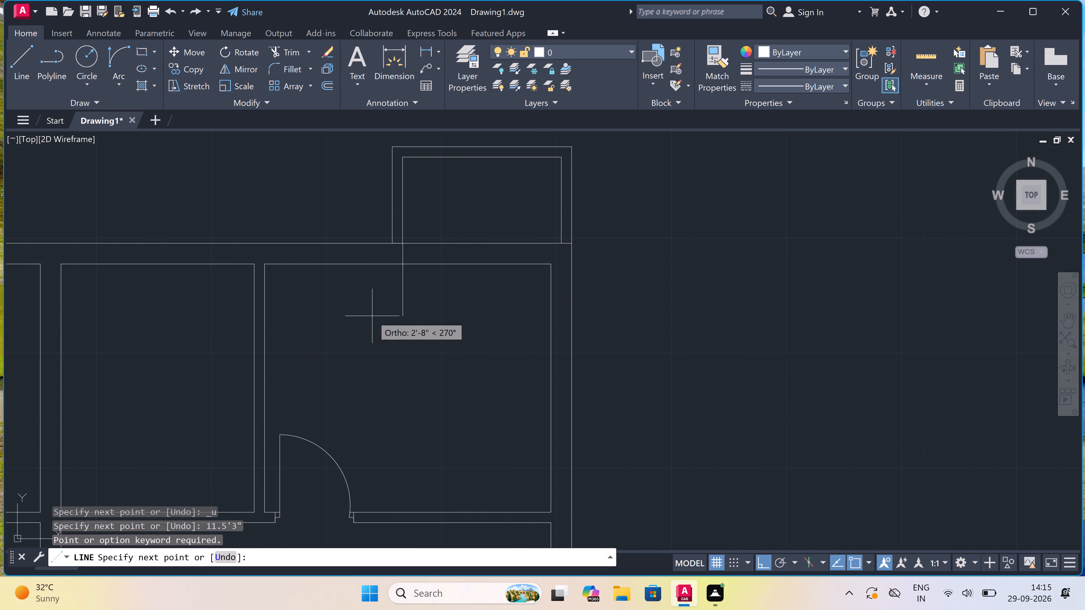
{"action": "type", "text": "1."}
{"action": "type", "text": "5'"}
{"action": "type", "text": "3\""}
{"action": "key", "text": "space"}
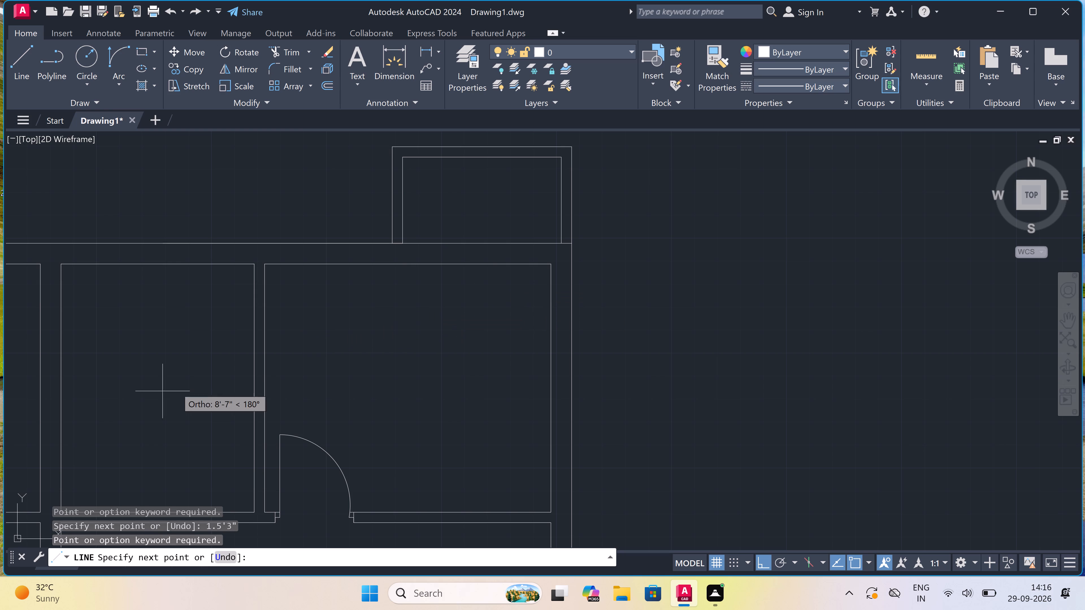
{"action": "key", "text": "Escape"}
Draw a line 1.5' down from the projection's lower-left outer corner, continuing right to the right wall's inner face.
{"action": "key", "text": "space"}
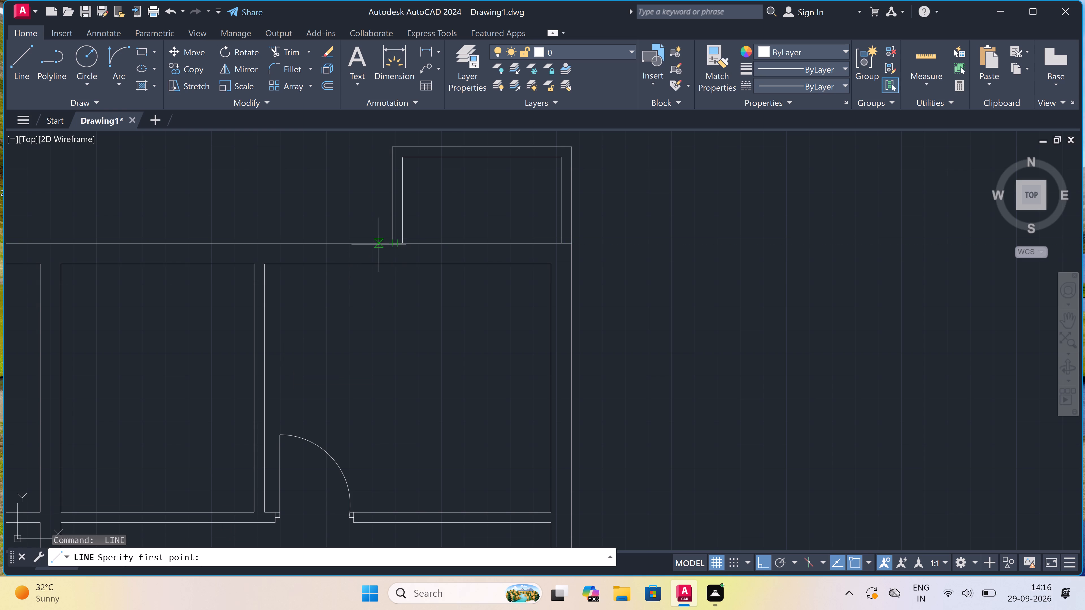
{"action": "left_click", "coordinate": [391, 243]}
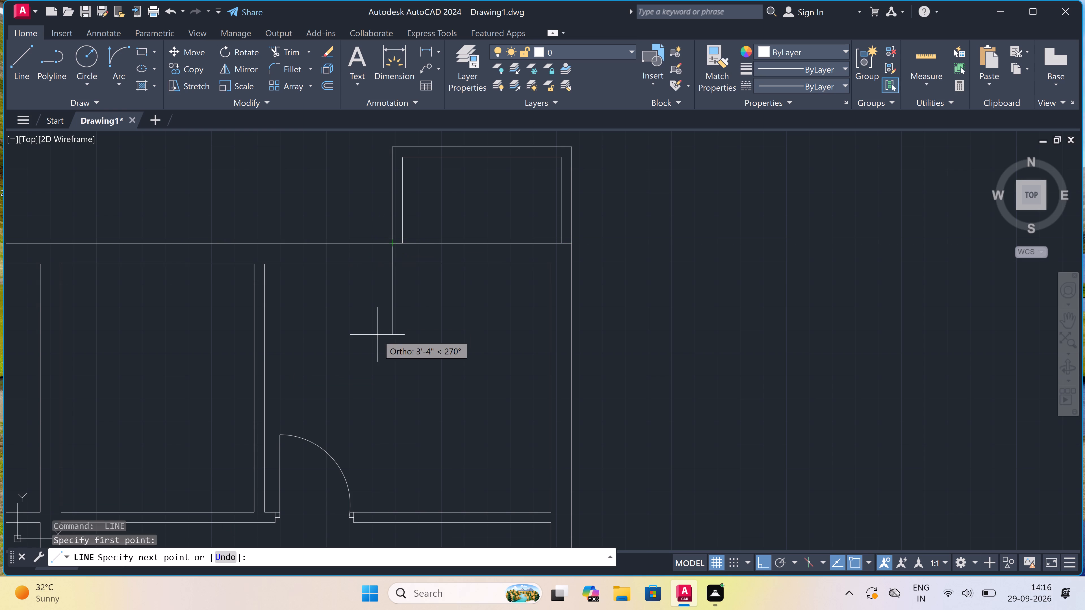
{"action": "type", "text": "1.5'"}
{"action": "key", "text": "space"}
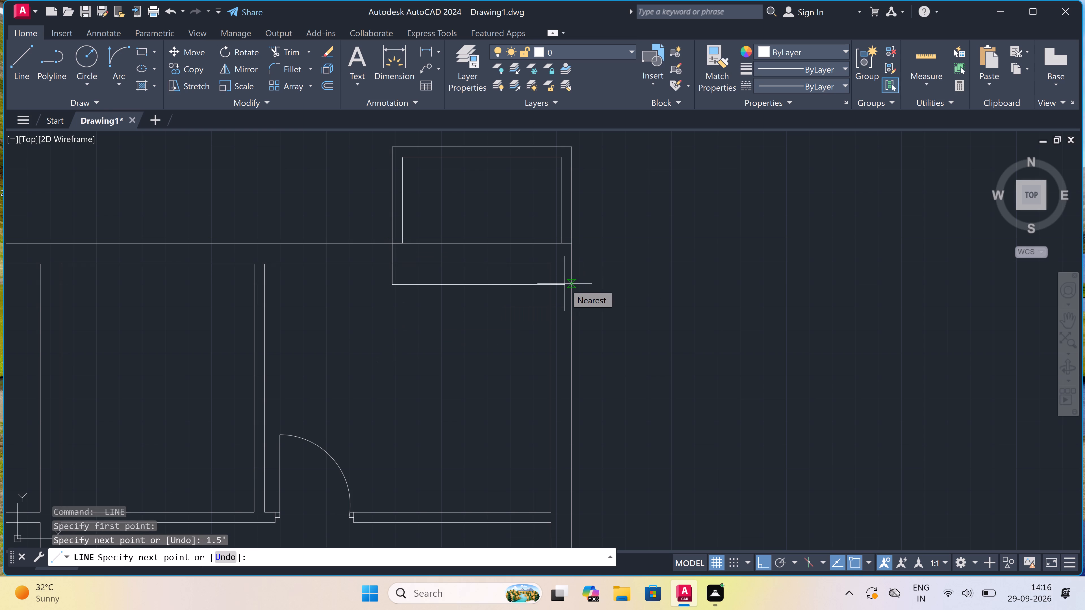
{"action": "scroll", "coordinate": [552, 287], "scroll_direction": "up", "scroll_amount": 1}
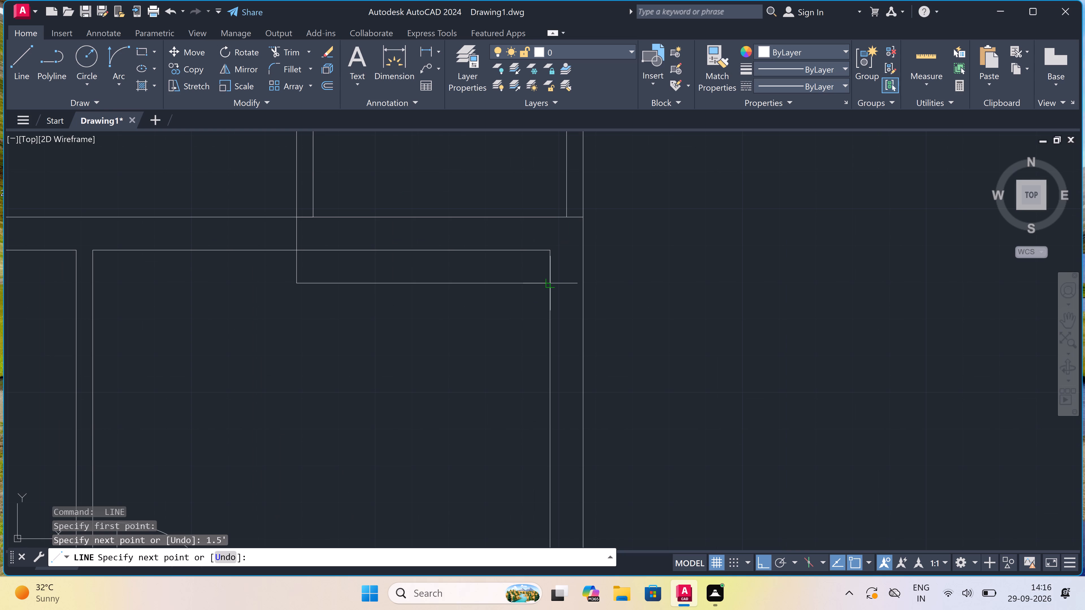
{"action": "left_click", "coordinate": [552, 287]}
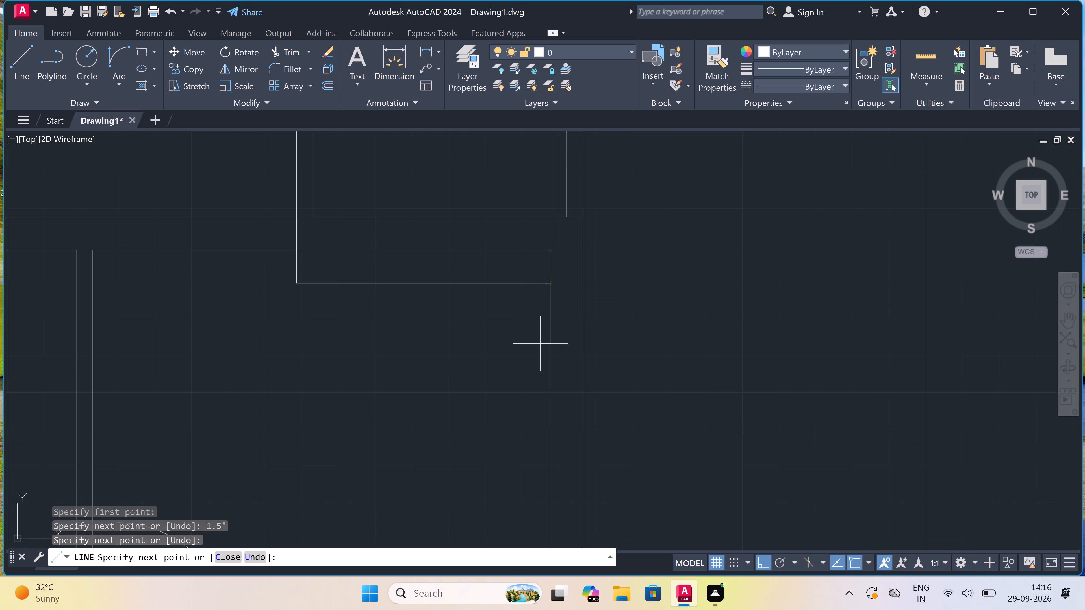
Continue the line 9" down, left to align with the first vertical, 4.5" further left, and up to the top outer wall line.
{"action": "type", "text": "9\""}
{"action": "key", "text": "space"}
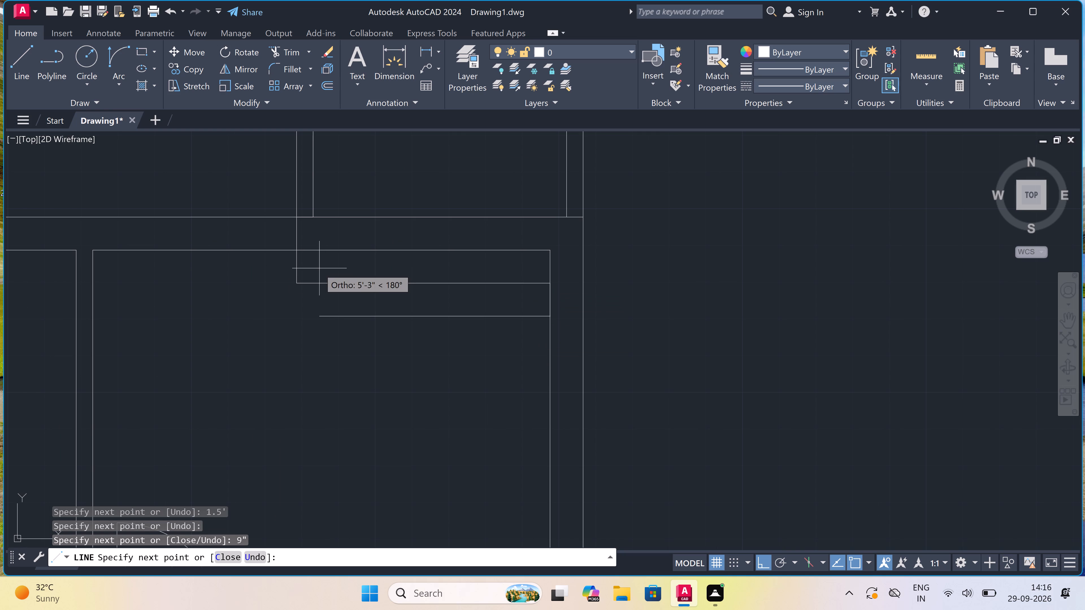
{"action": "scroll", "coordinate": [276, 269], "scroll_direction": "up", "scroll_amount": 2}
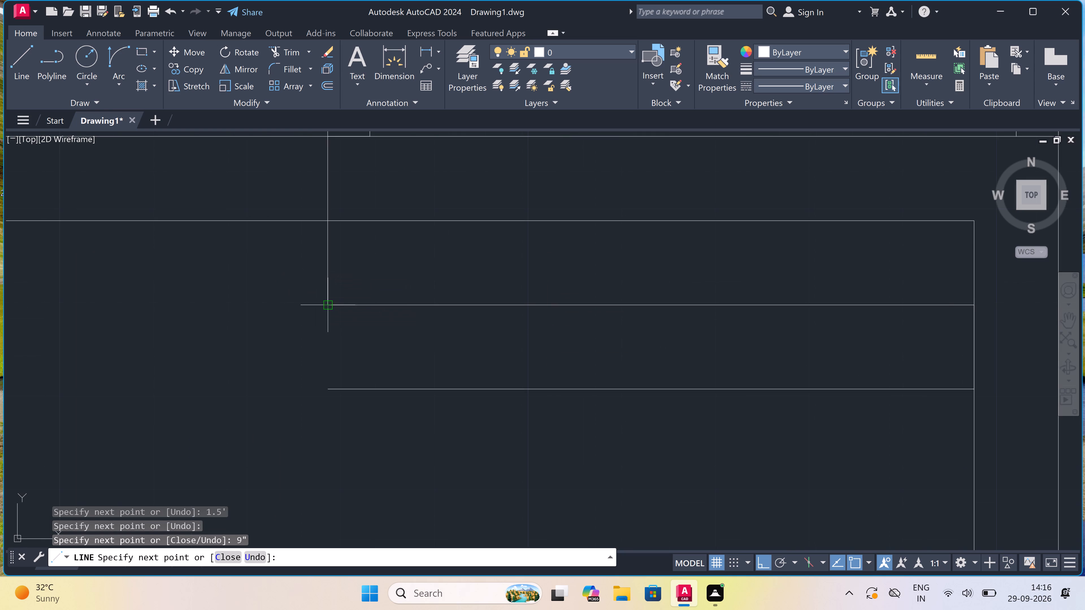
{"action": "left_click", "coordinate": [327, 389]}
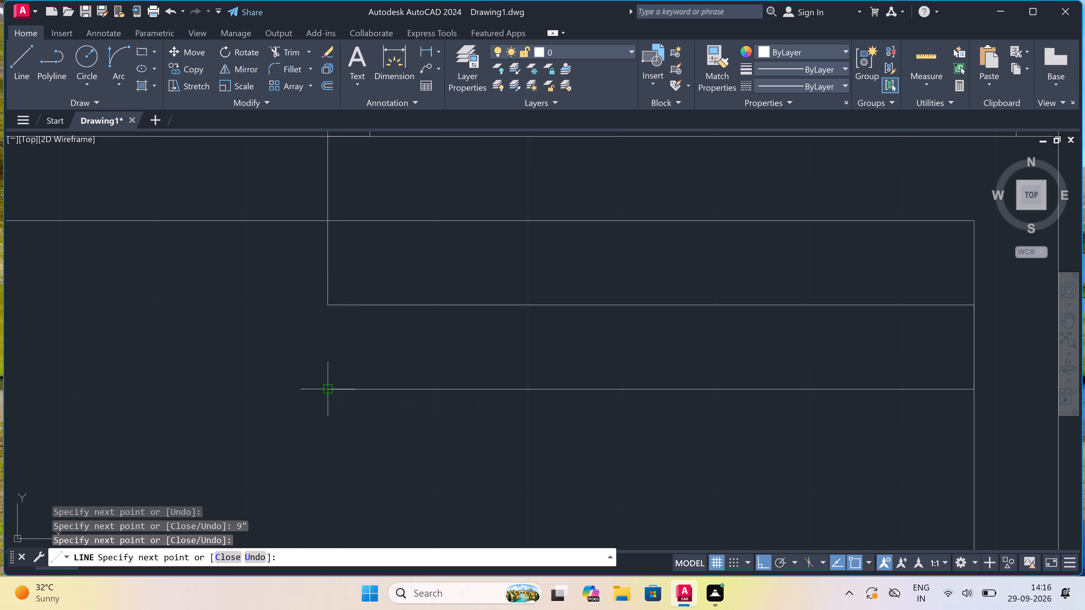
{"action": "type", "text": "4.5\""}
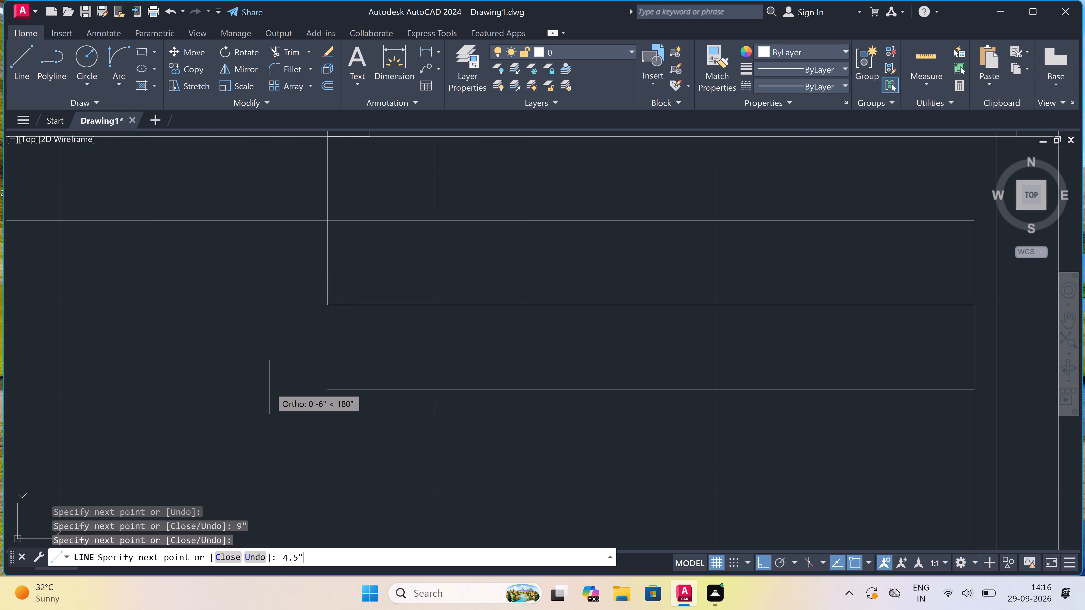
{"action": "key", "text": "space"}
{"action": "scroll", "coordinate": [268, 389], "scroll_direction": "down", "scroll_amount": 2}
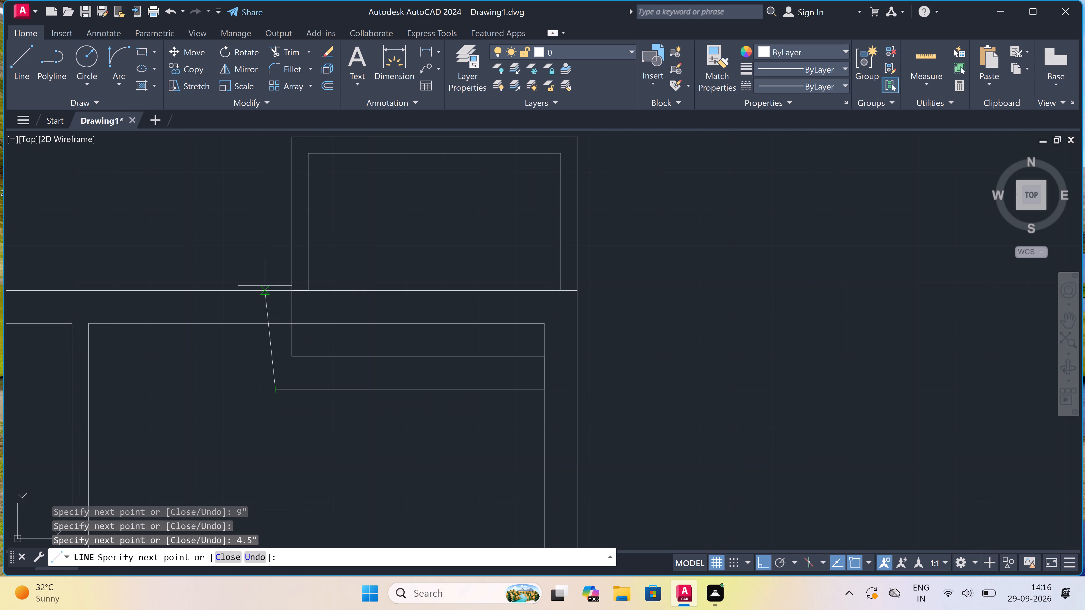
{"action": "left_click", "coordinate": [277, 289]}
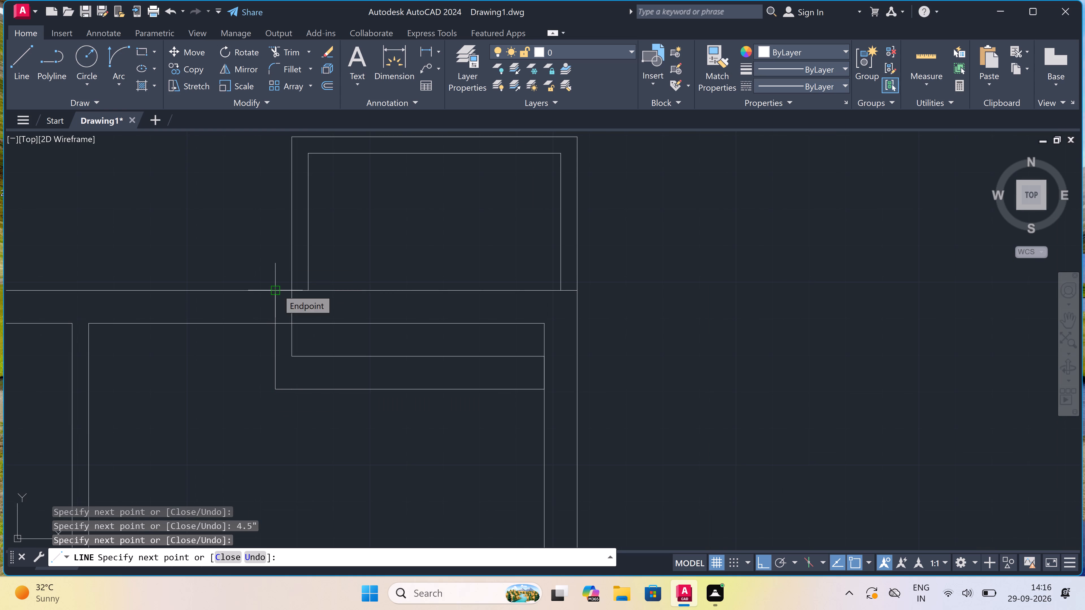
{"action": "key", "text": "Escape"}
Trim the top wall's inner line right of the new vertical wall and its outer line between the projection's inner faces.
{"action": "key", "text": "t"}
{"action": "key", "text": "r"}
{"action": "key", "text": "space"}
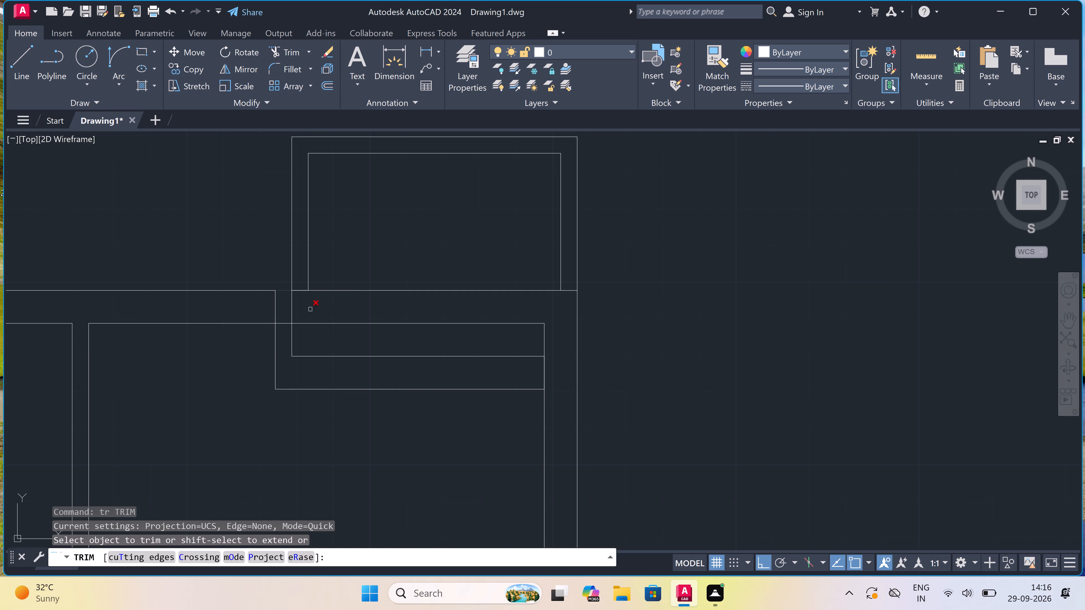
{"action": "left_click", "coordinate": [310, 325]}
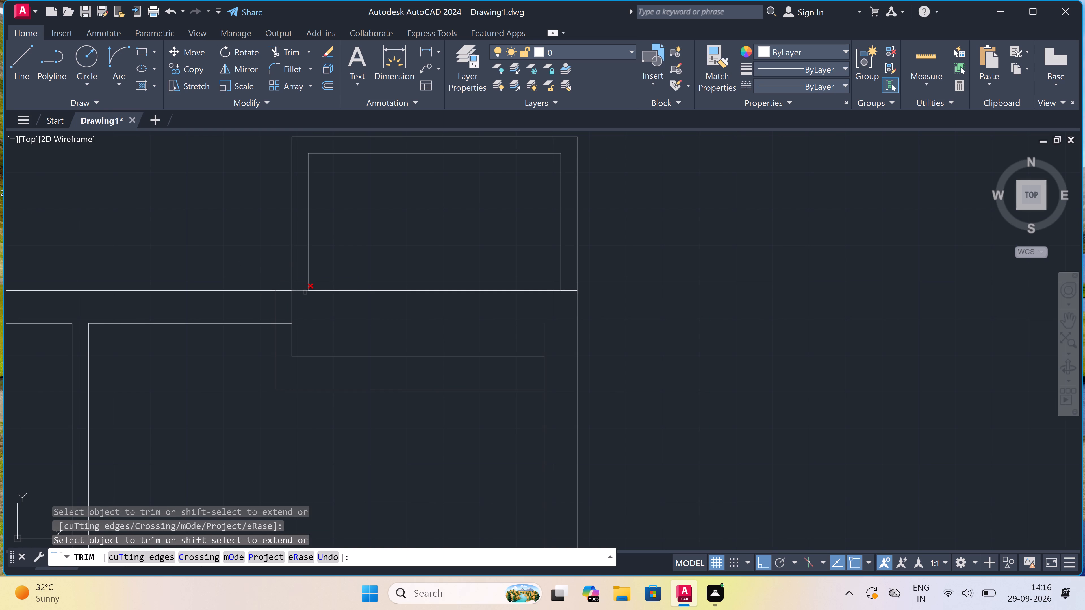
{"action": "left_click", "coordinate": [326, 286]}
{"action": "left_click", "coordinate": [324, 311]}
Trim away the projection's side and top lines and the short leftover line at the plan's upper-right corner.
{"action": "left_click", "coordinate": [242, 244]}
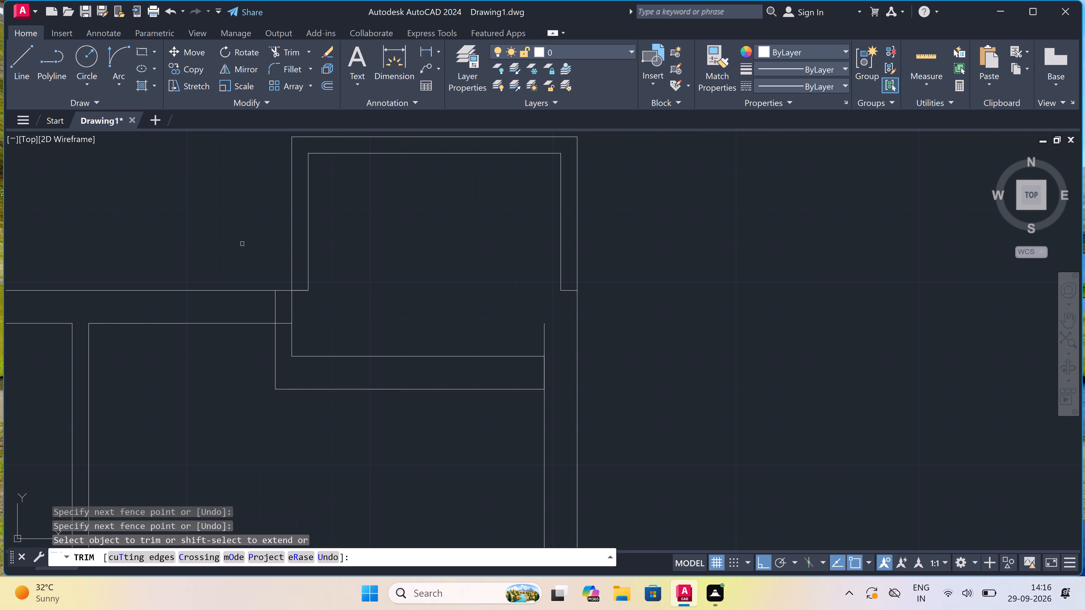
{"action": "left_click", "coordinate": [793, 244]}
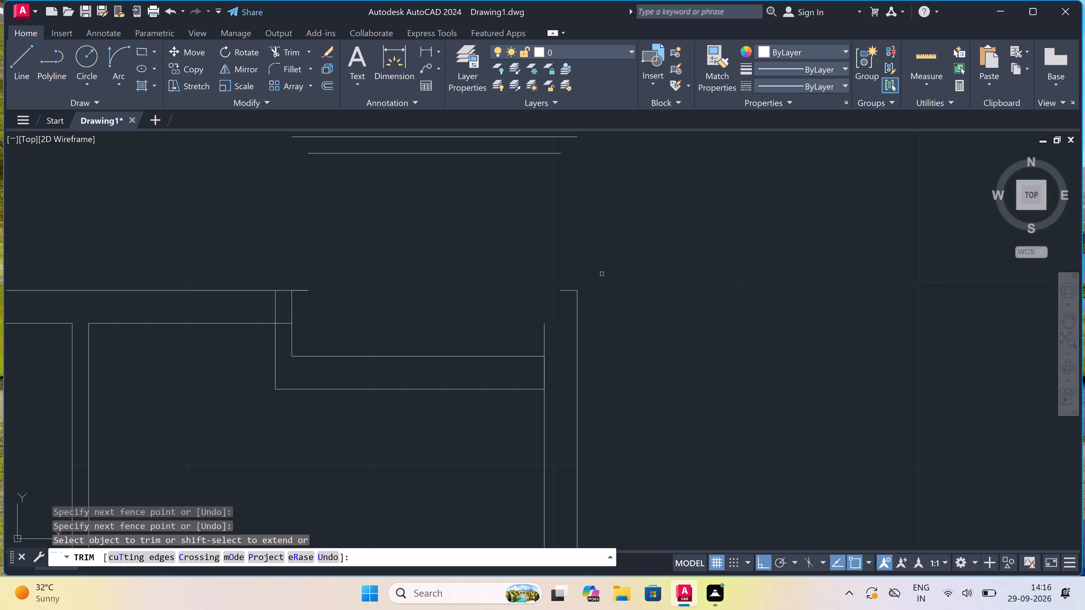
{"action": "left_click", "coordinate": [558, 313]}
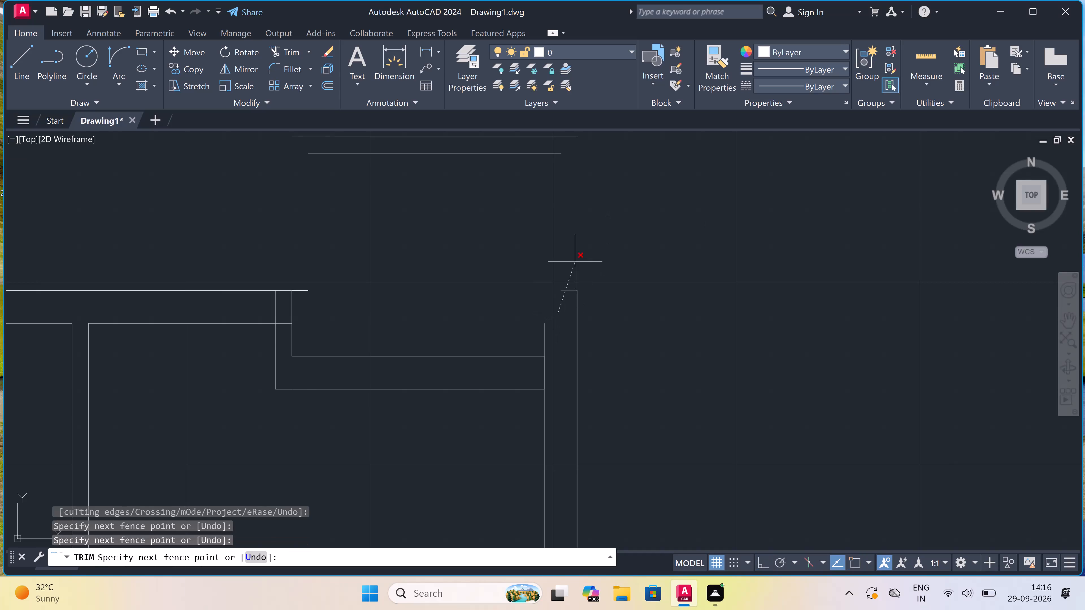
{"action": "left_click", "coordinate": [575, 262]}
{"action": "scroll", "coordinate": [575, 262], "scroll_direction": "down", "scroll_amount": 2}
{"action": "left_click", "coordinate": [552, 224]}
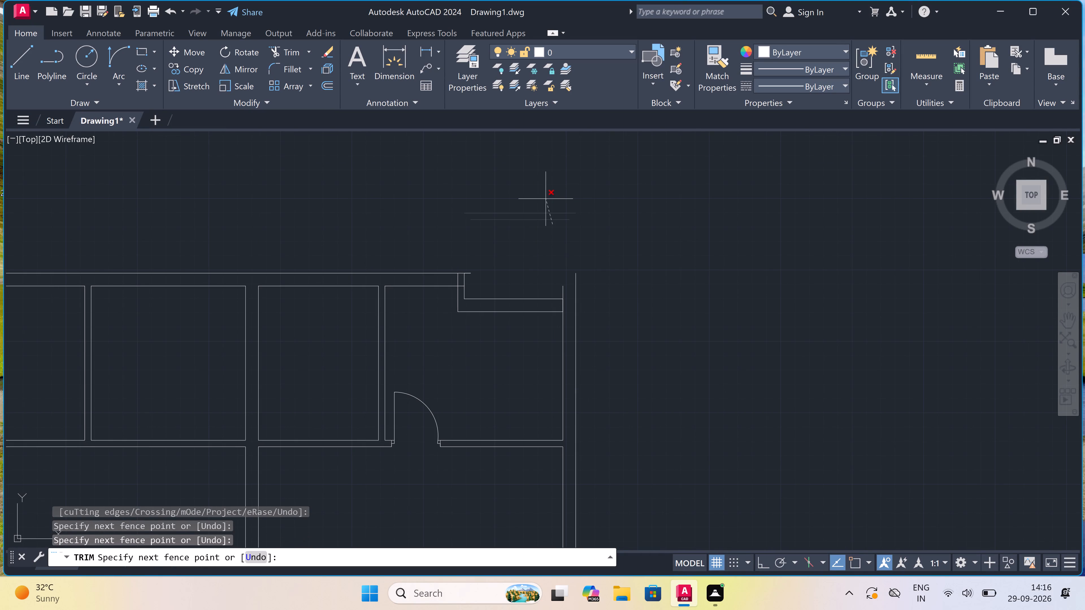
{"action": "left_click", "coordinate": [546, 197]}
Trim the top wall's inner line inside the new 4.5" vertical wall and the outer line's overrun past that wall.
{"action": "scroll", "coordinate": [461, 259], "scroll_direction": "up", "scroll_amount": 1}
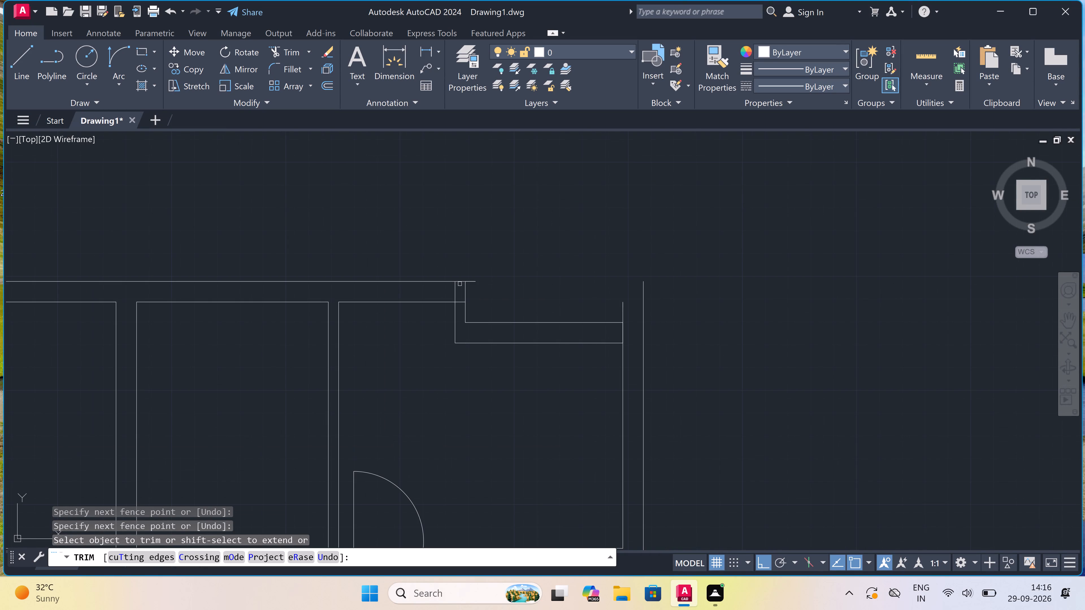
{"action": "scroll", "coordinate": [459, 304], "scroll_direction": "up", "scroll_amount": 2}
{"action": "left_click", "coordinate": [459, 304]}
{"action": "left_click", "coordinate": [459, 289]}
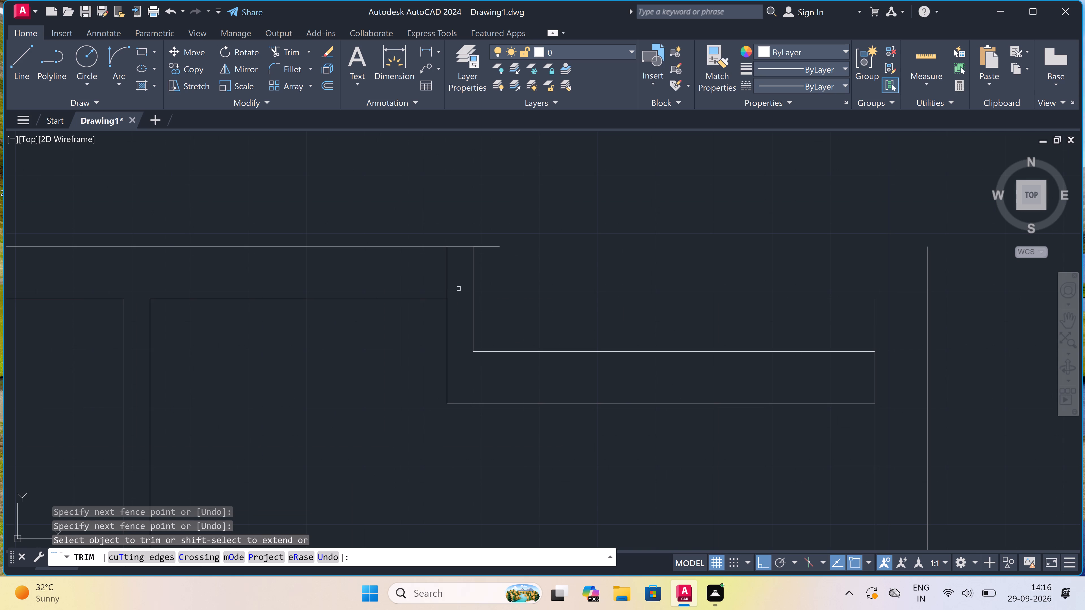
{"action": "left_click", "coordinate": [496, 271]}
{"action": "left_click", "coordinate": [490, 225]}
{"action": "scroll", "coordinate": [491, 228], "scroll_direction": "down", "scroll_amount": 3}
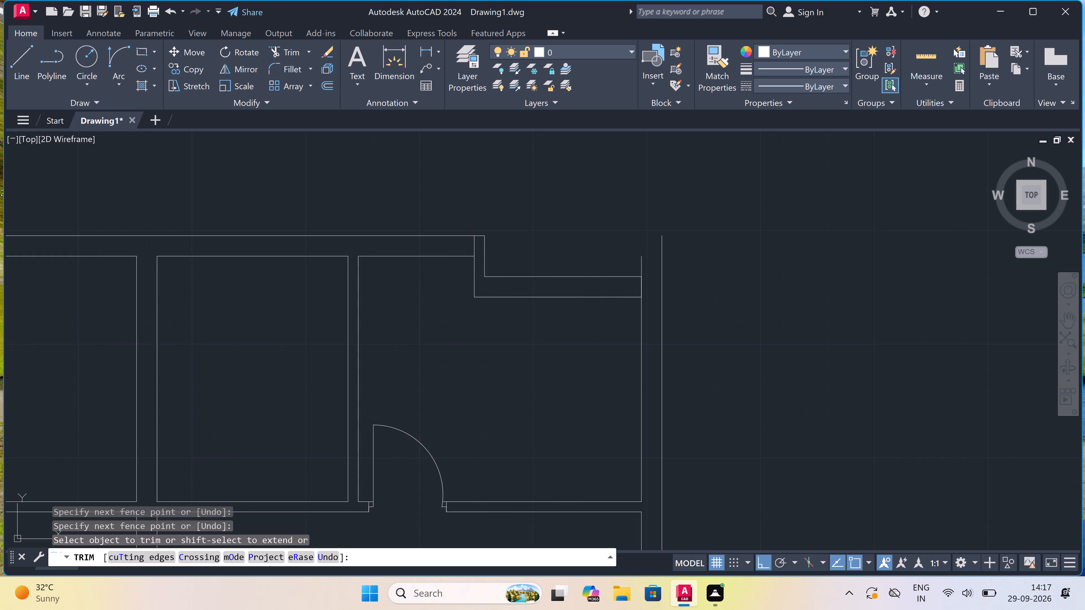
{"action": "scroll", "coordinate": [546, 226], "scroll_direction": "up", "scroll_amount": 2}
{"action": "key", "text": "Escape"}
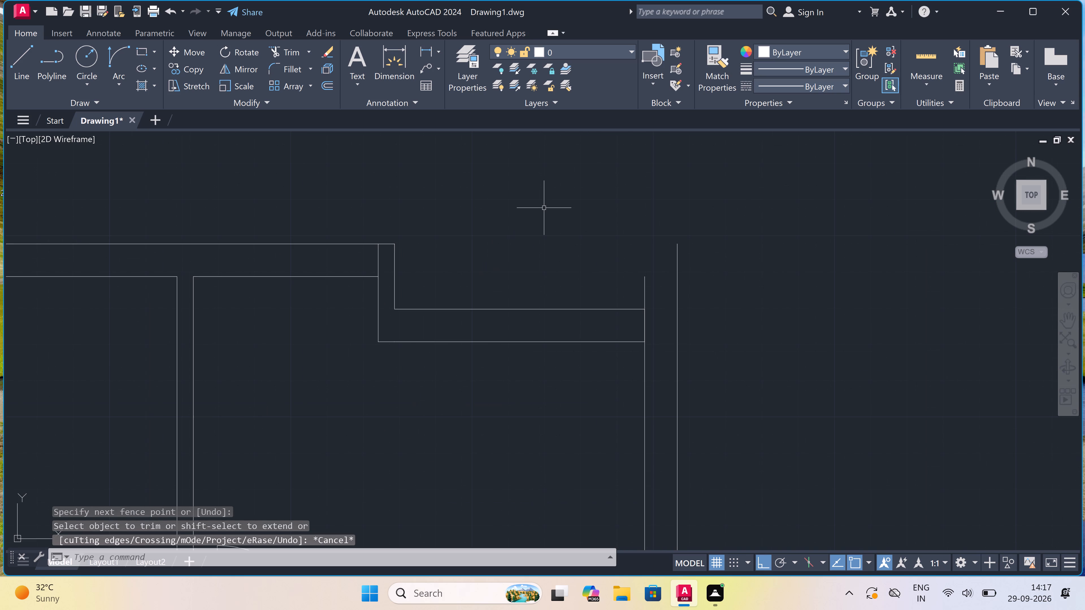
Draw a line from the top wall's outer corner at the recess 1.5' up and about 6' right, just past the right wall's inner face.
{"action": "key", "text": "l"}
{"action": "key", "text": "space"}
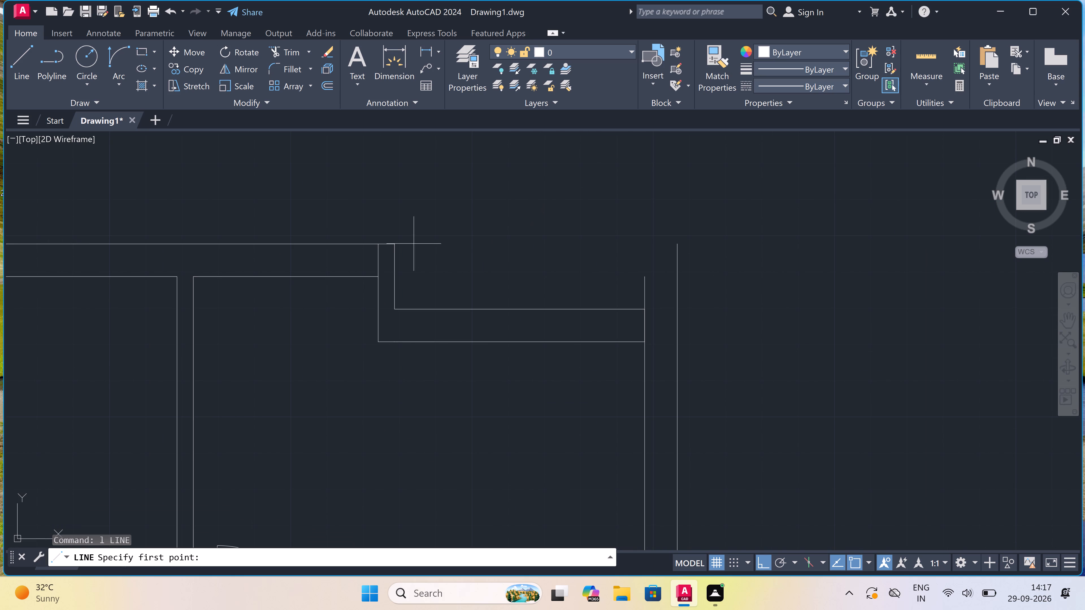
{"action": "left_click_drag", "start_coordinate": [395, 246], "coordinate": [396, 243]}
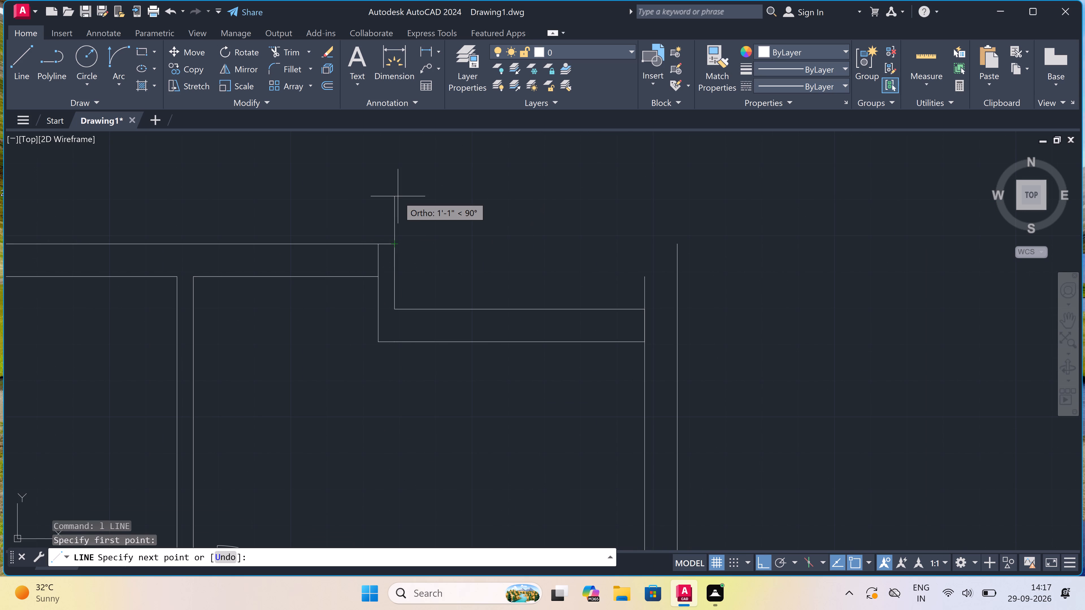
{"action": "type", "text": "1.5'"}
{"action": "key", "text": "space"}
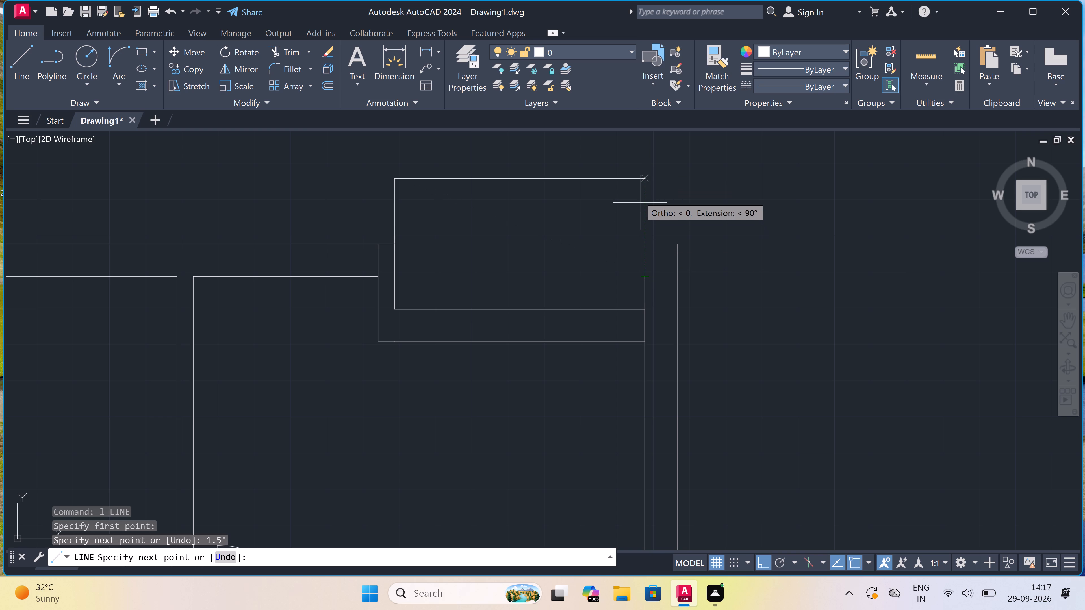
{"action": "left_click", "coordinate": [645, 178]}
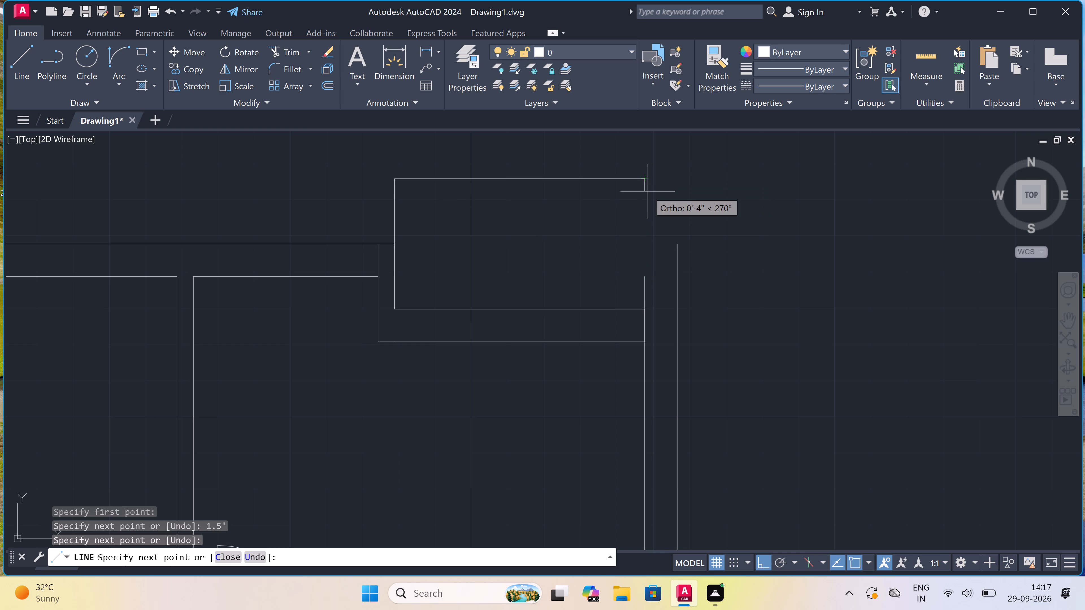
{"action": "key", "text": "ctrl+z"}
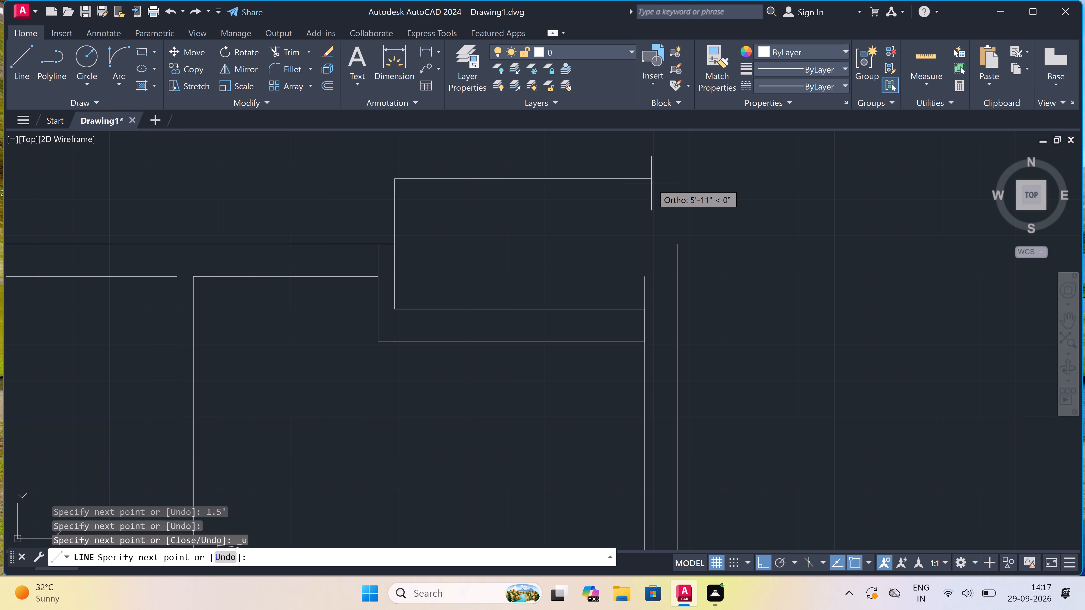
{"action": "left_click", "coordinate": [656, 180]}
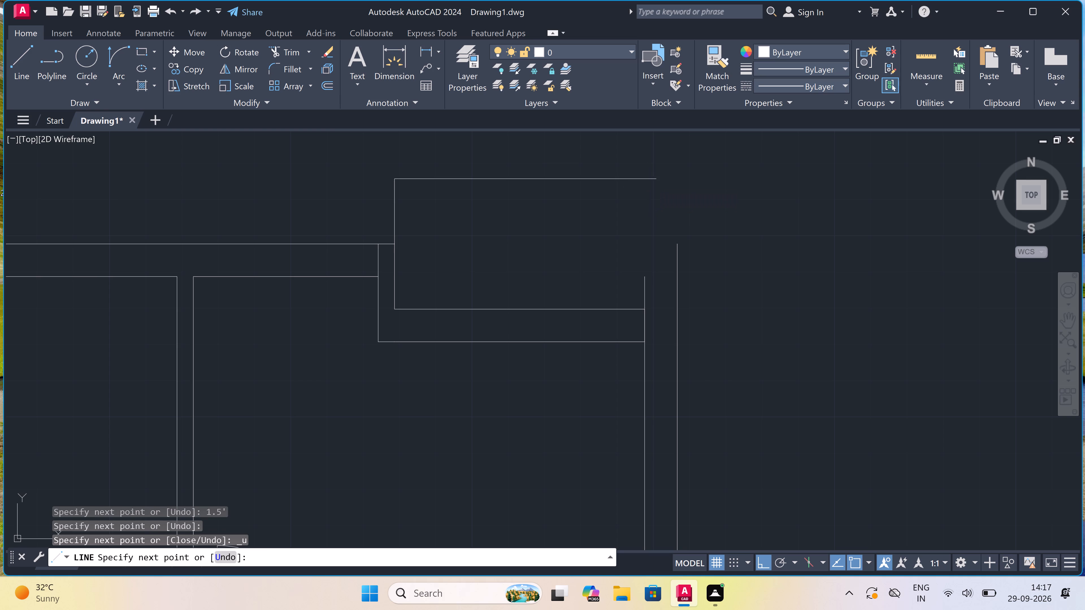
{"action": "key", "text": "Escape"}
Draw a line capping the right wall's top from its outer face to its inner face, and down to the inner line's end.
{"action": "key", "text": "space"}
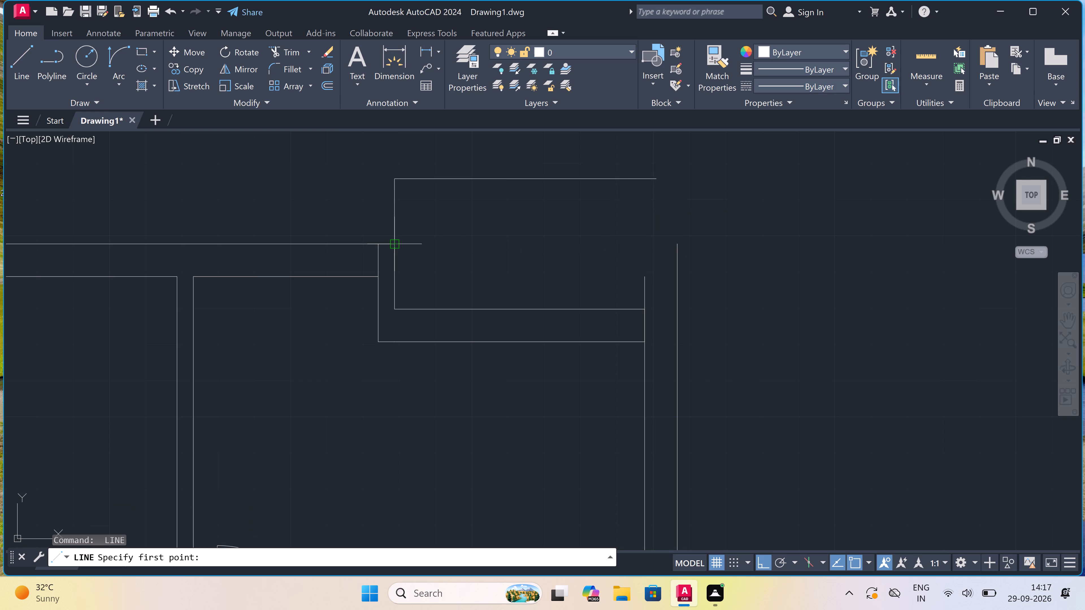
{"action": "left_click", "coordinate": [674, 241]}
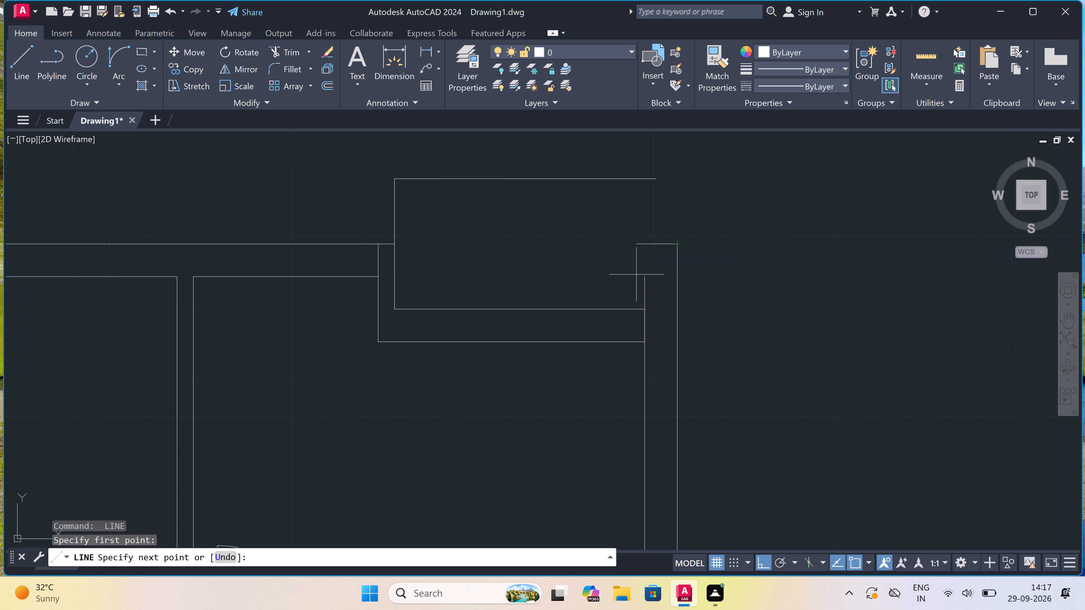
{"action": "left_click", "coordinate": [645, 240]}
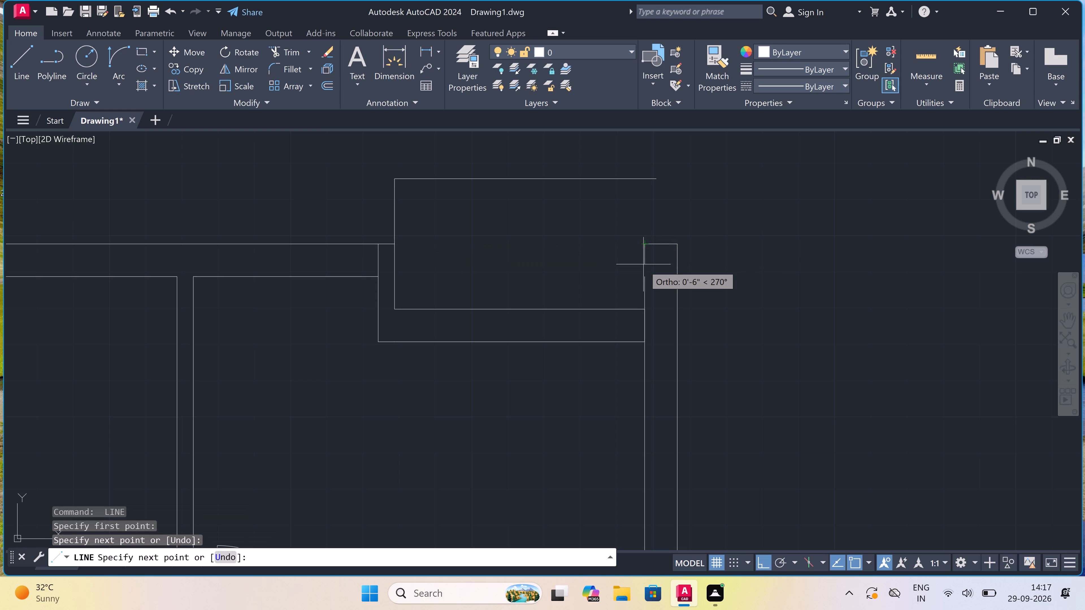
{"action": "left_click", "coordinate": [646, 275]}
{"action": "key", "text": "Escape"}
From the new top line's right end, draw down to the right wall's cap, 4.5" right, up level with that line, and 4.5" further up.
{"action": "key", "text": "space"}
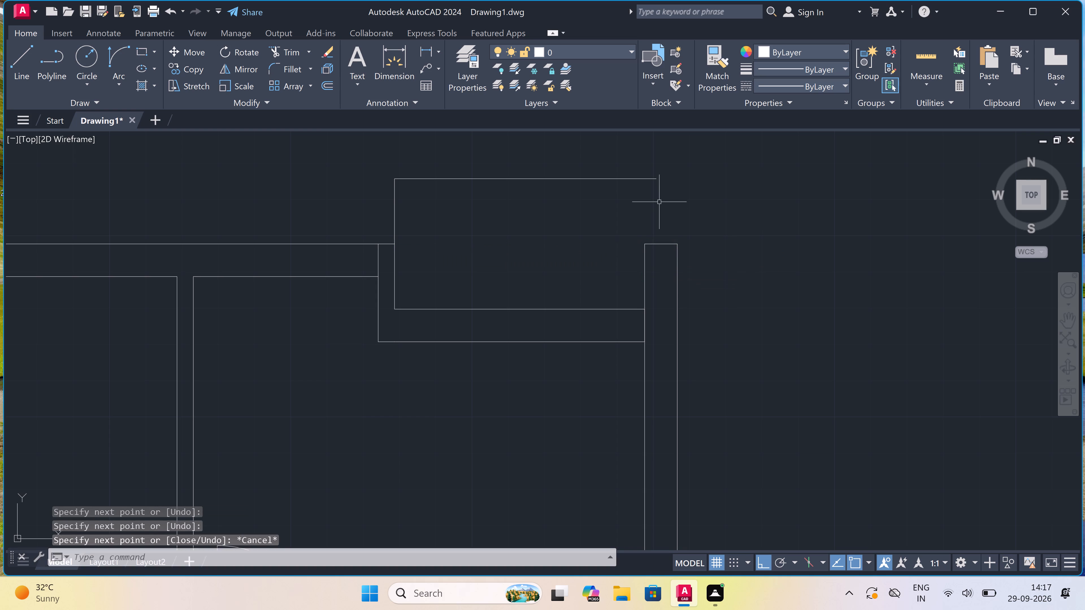
{"action": "left_click_drag", "start_coordinate": [659, 177], "coordinate": [658, 189]}
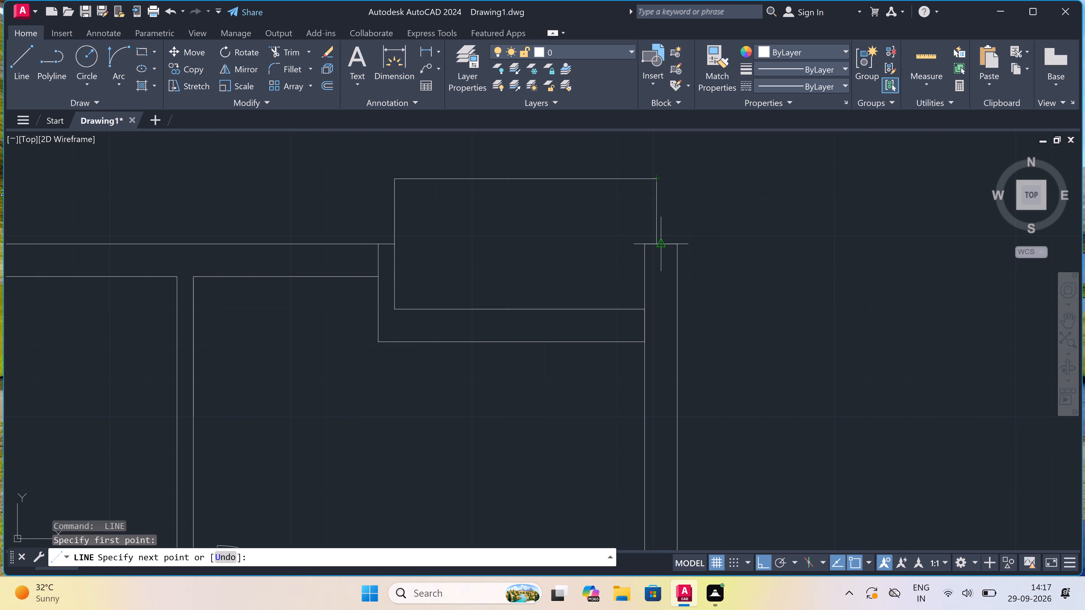
{"action": "left_click", "coordinate": [653, 242]}
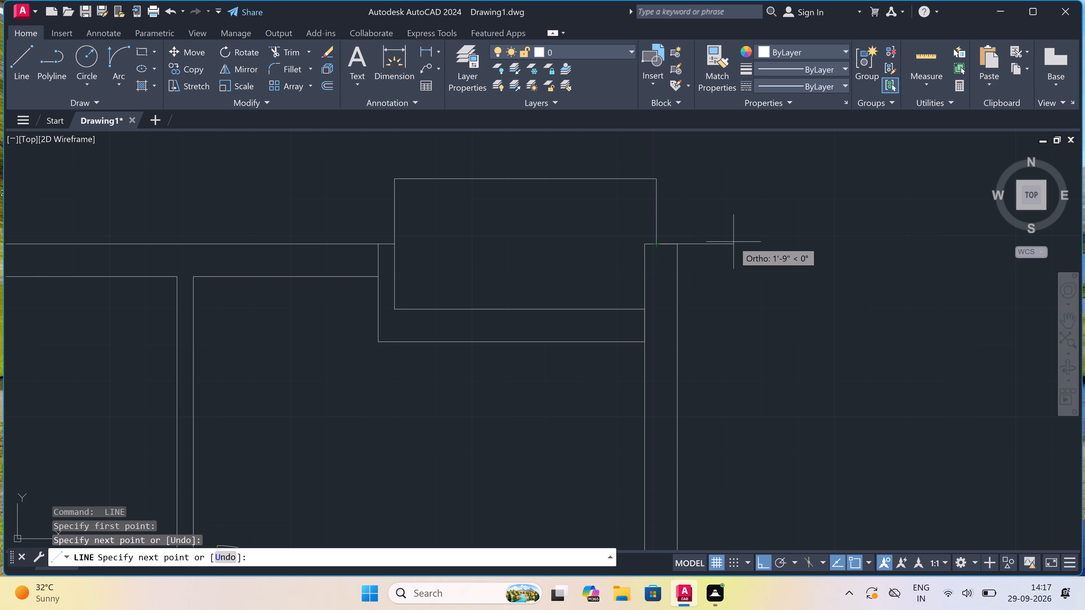
{"action": "type", "text": "4.5\""}
{"action": "key", "text": "space"}
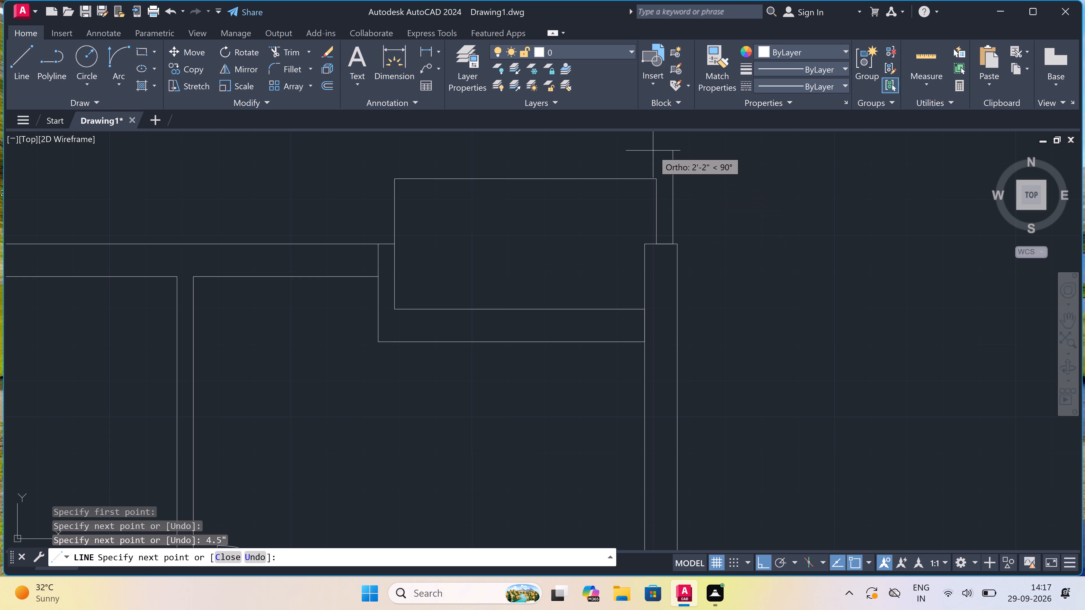
{"action": "scroll", "coordinate": [653, 151], "scroll_direction": "up", "scroll_amount": 2}
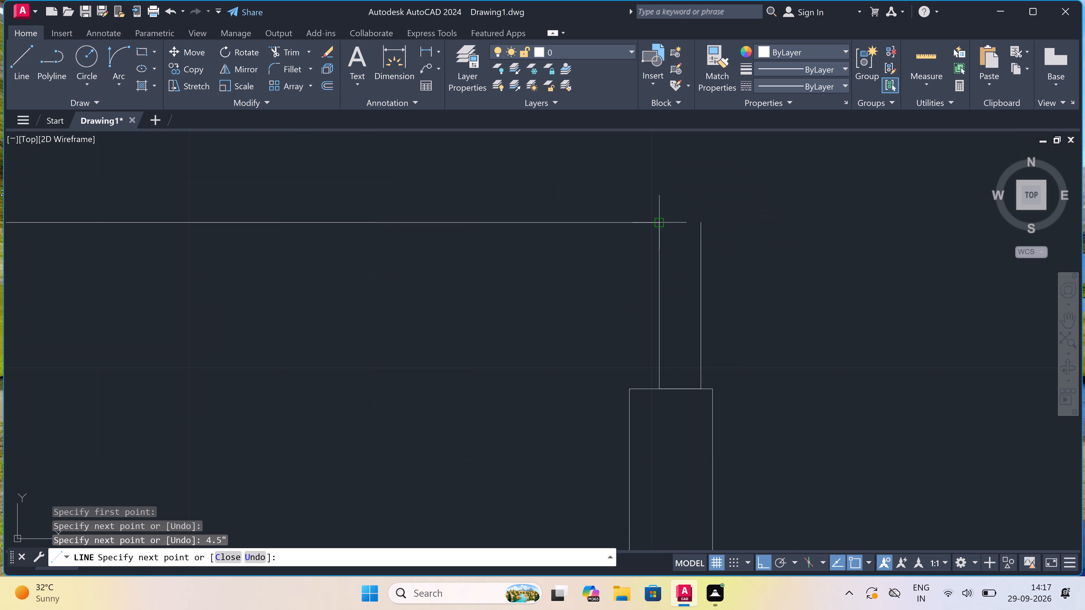
{"action": "left_click", "coordinate": [700, 223]}
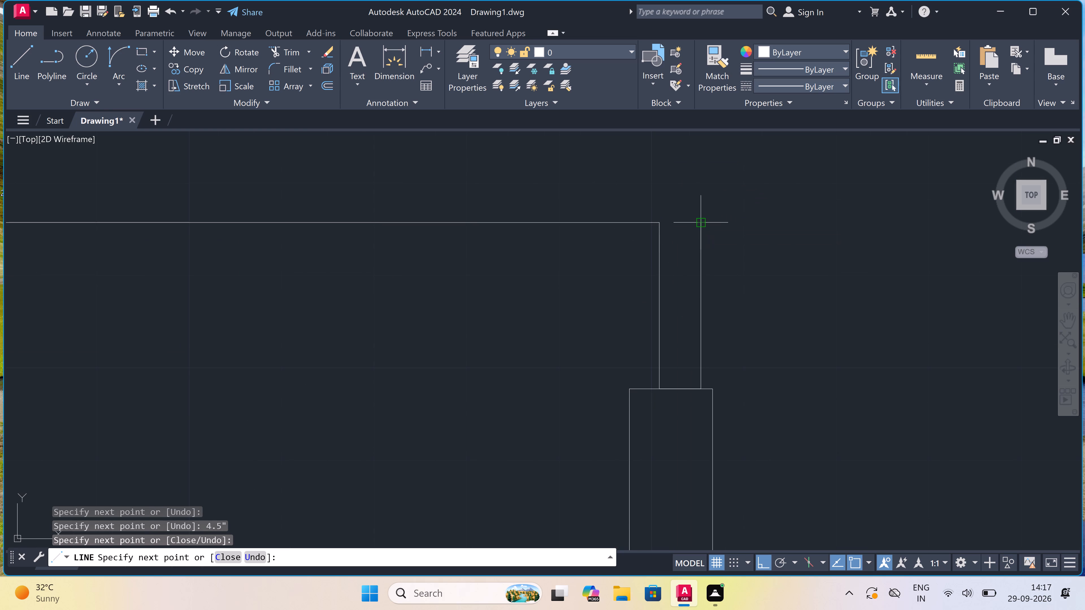
{"action": "type", "text": "4,"}
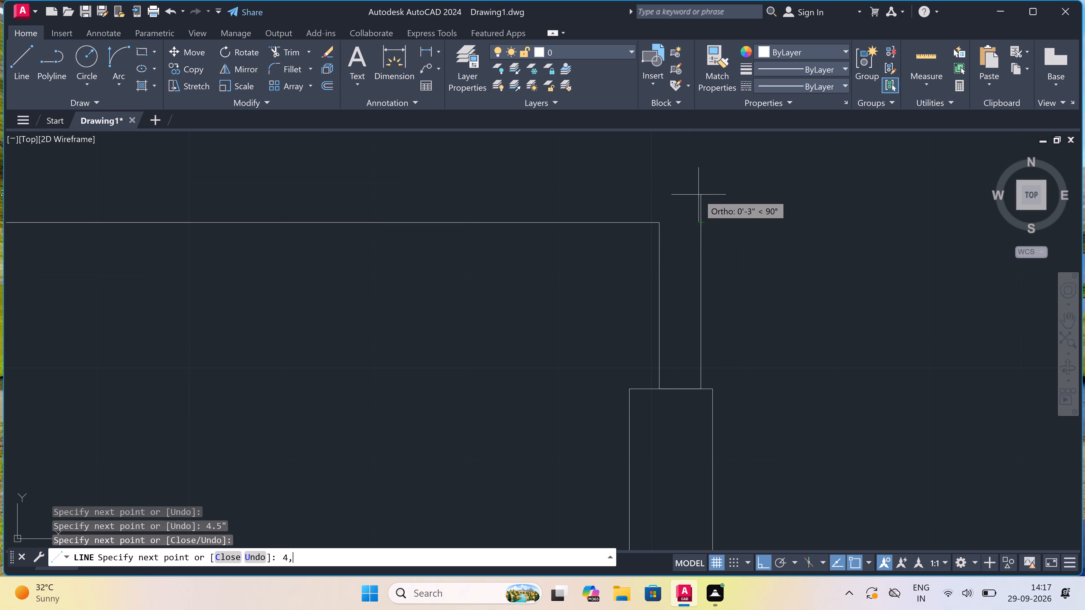
{"action": "key", "text": "BackSpace"}
{"action": "type", "text": ".5\""}
{"action": "key", "text": "space"}
Continue the line left to align with the recess wall's left face and down to the top wall's outer line.
{"action": "scroll", "coordinate": [698, 195], "scroll_direction": "down", "scroll_amount": 2}
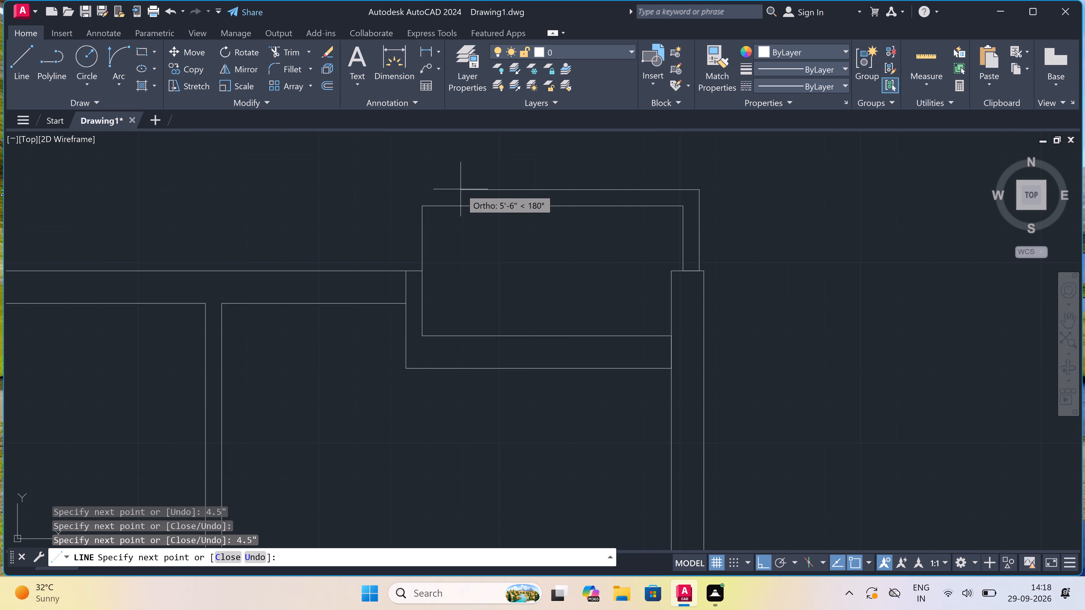
{"action": "scroll", "coordinate": [414, 196], "scroll_direction": "up", "scroll_amount": 1}
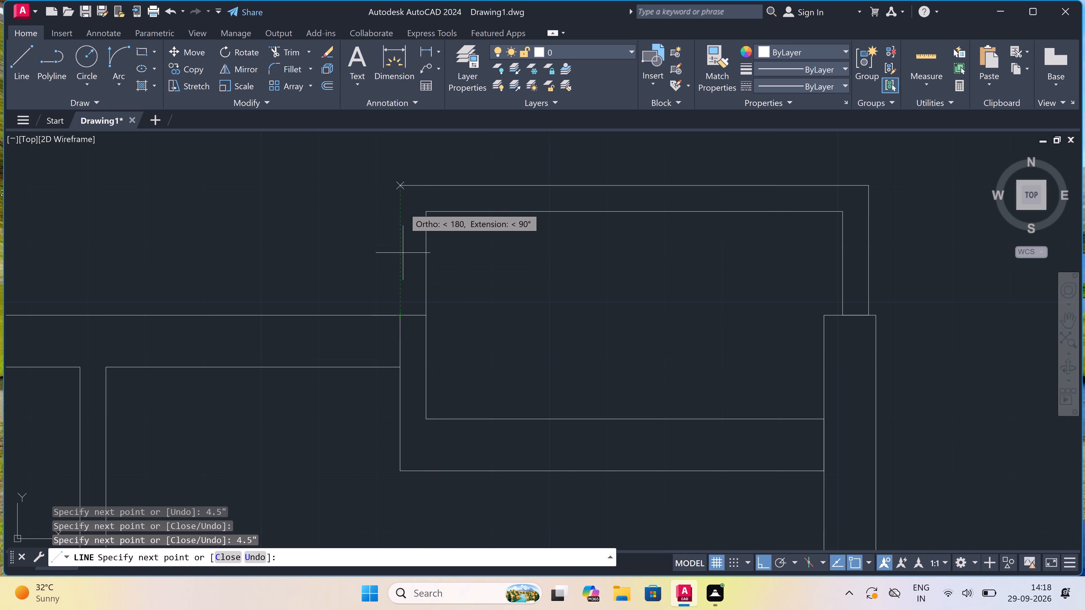
{"action": "left_click", "coordinate": [402, 182]}
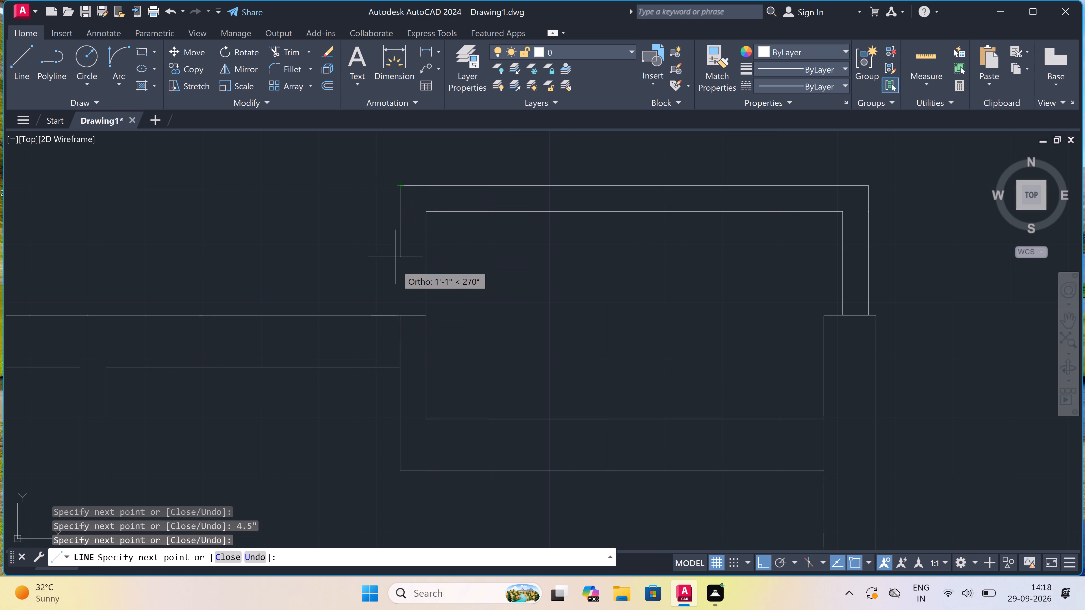
{"action": "left_click", "coordinate": [399, 315]}
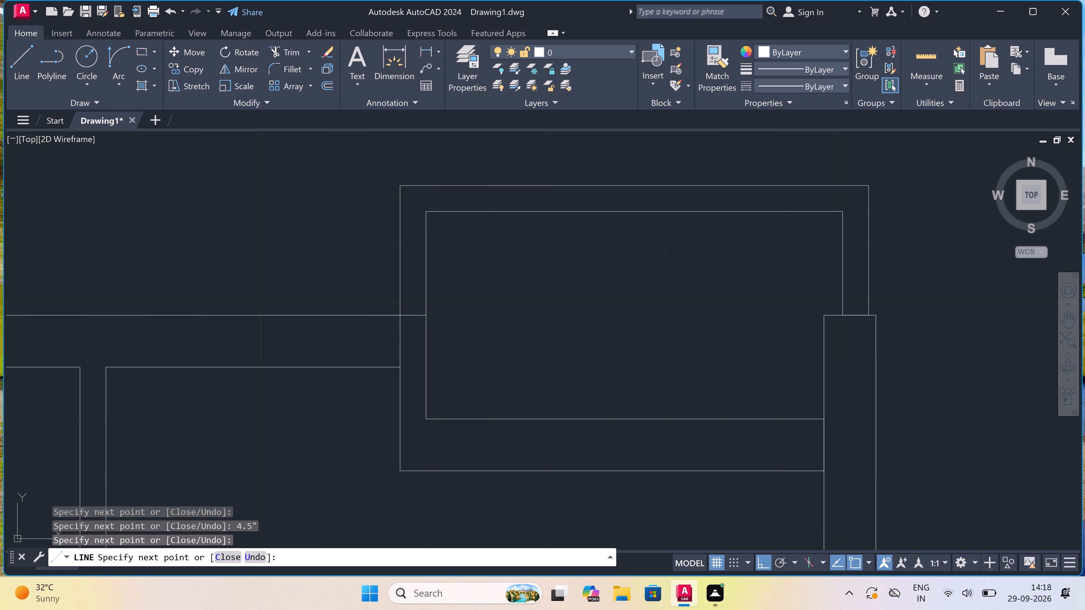
{"action": "key", "text": "Escape"}
Trim the recess's left vertical line between the top wall's outer and inner lines.
{"action": "key", "text": "t"}
{"action": "type", "text": "r"}
{"action": "key", "text": "space"}
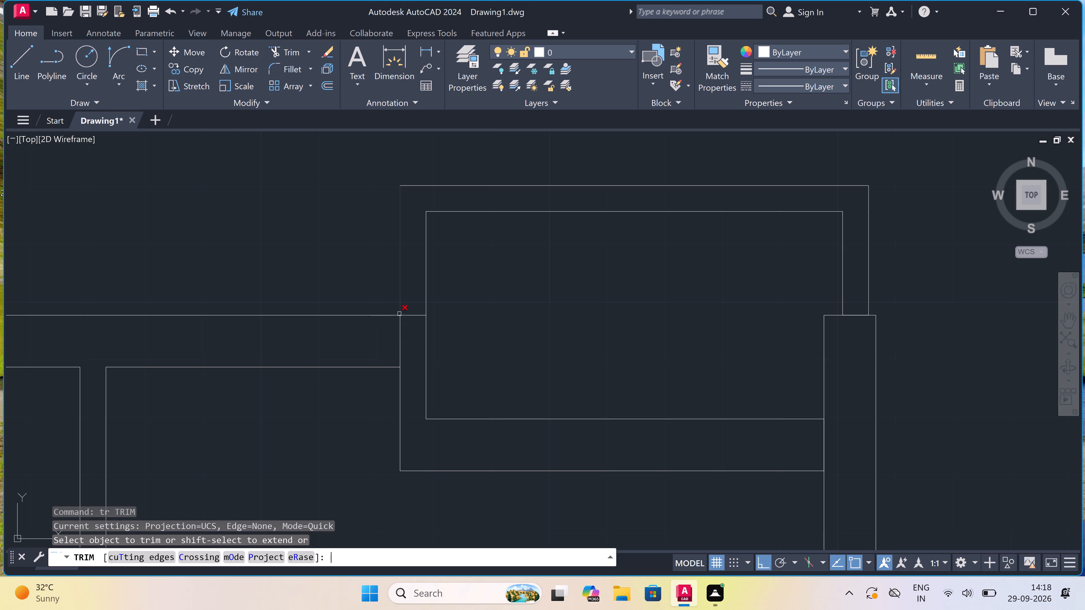
{"action": "scroll", "coordinate": [403, 305], "scroll_direction": "down", "scroll_amount": 1}
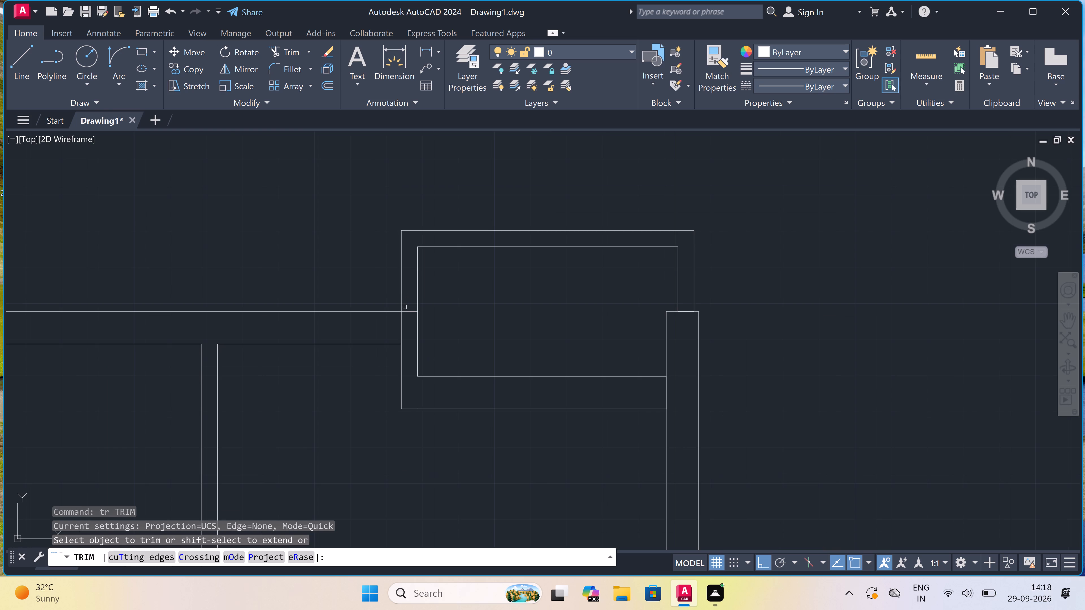
{"action": "left_click", "coordinate": [402, 324]}
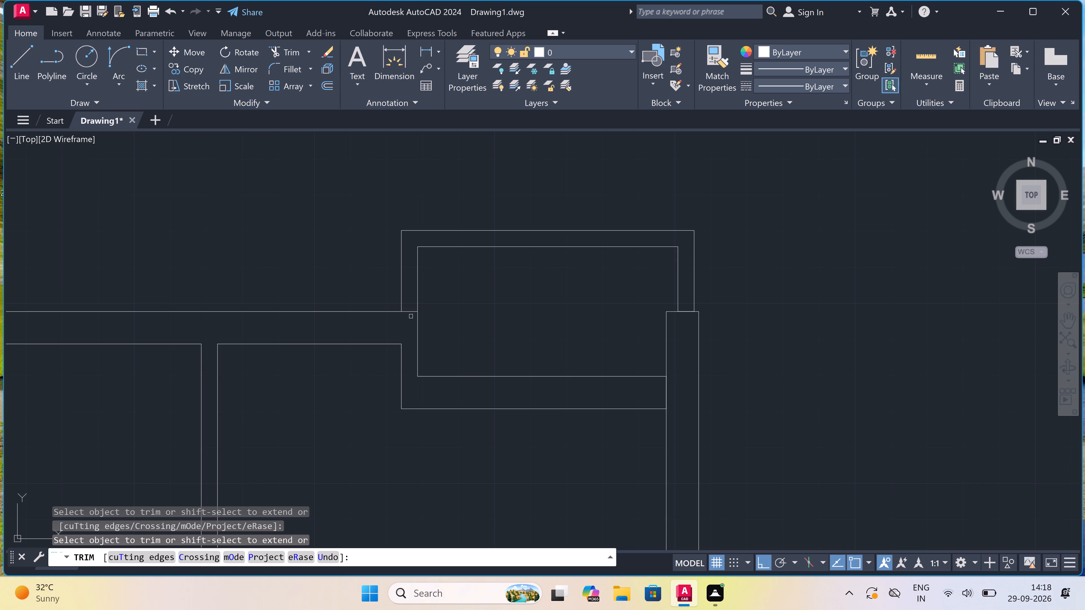
{"action": "scroll", "coordinate": [411, 316], "scroll_direction": "down", "scroll_amount": 1}
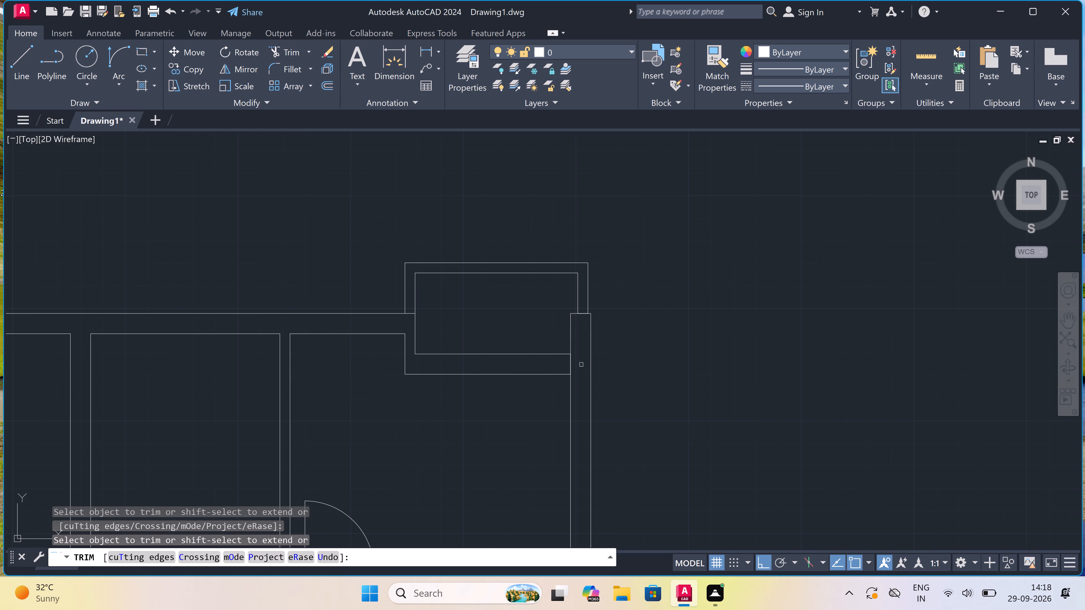
{"action": "scroll", "coordinate": [576, 344], "scroll_direction": "up", "scroll_amount": 1}
{"action": "key", "text": "Escape"}
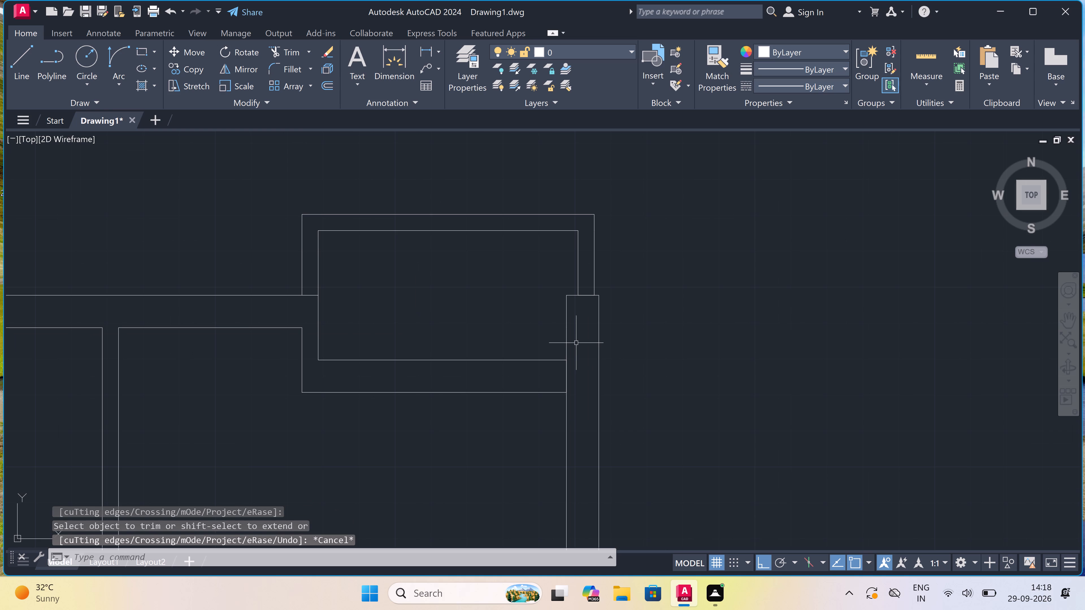
Draw a short vertical line across the recess's lower 9" wall, just left of the right wall.
{"action": "key", "text": "l"}
{"action": "key", "text": "space"}
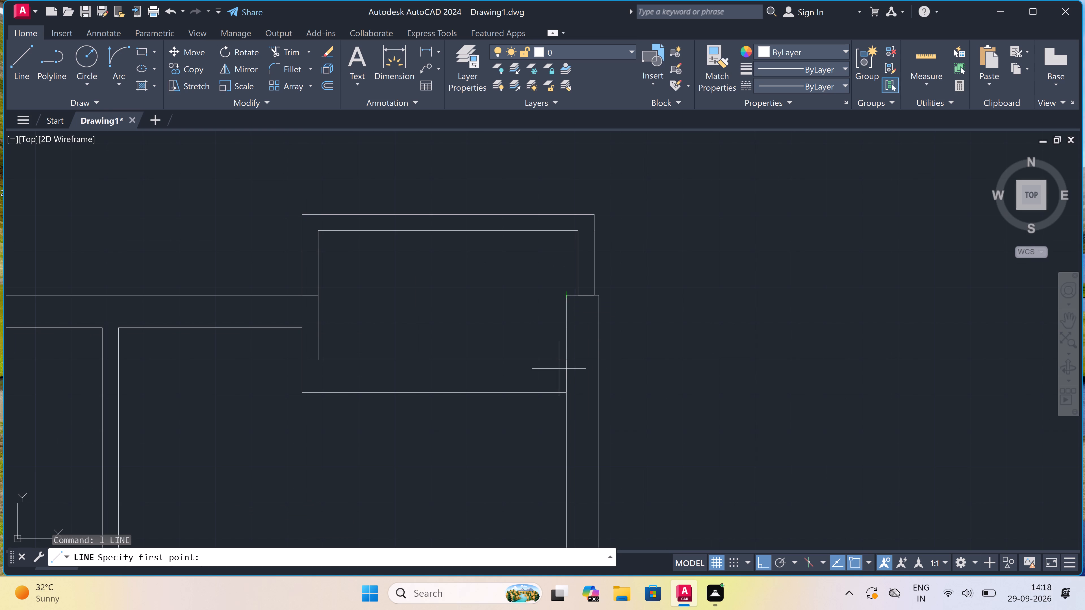
{"action": "left_click", "coordinate": [529, 361]}
{"action": "double_click", "coordinate": [529, 391]}
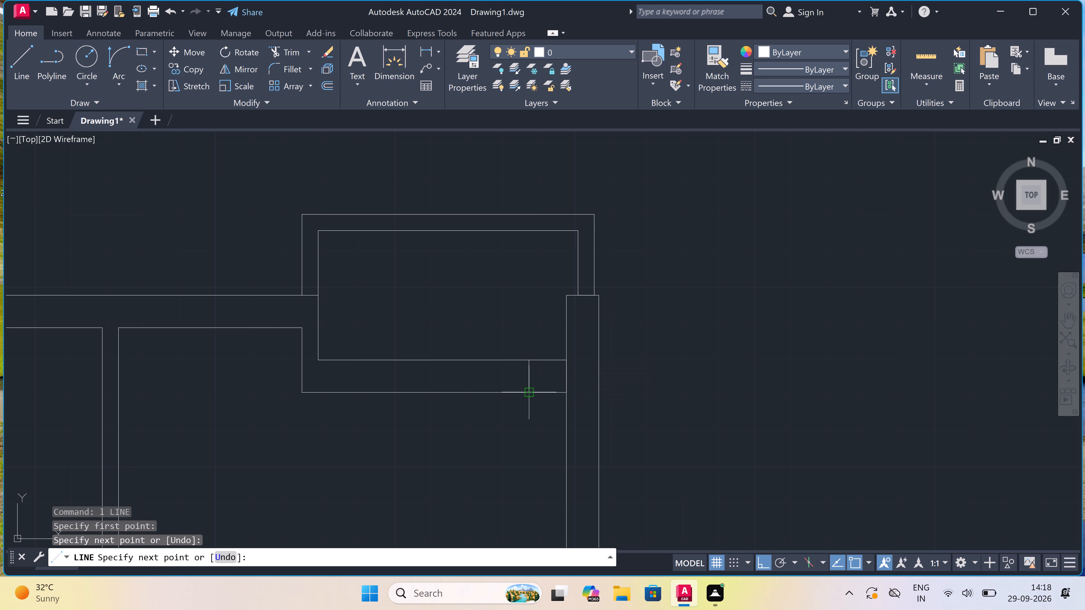
{"action": "key", "text": "Escape"}
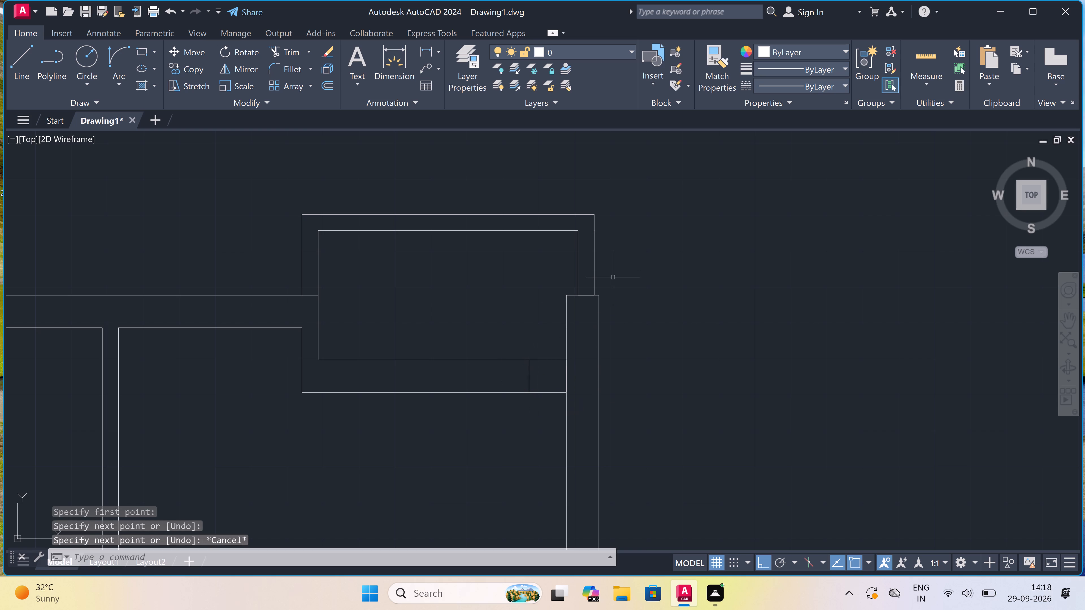
Draw a horizontal line across the right wall, extending the lower recess wall's upper line to the wall's outer face.
{"action": "key", "text": "space"}
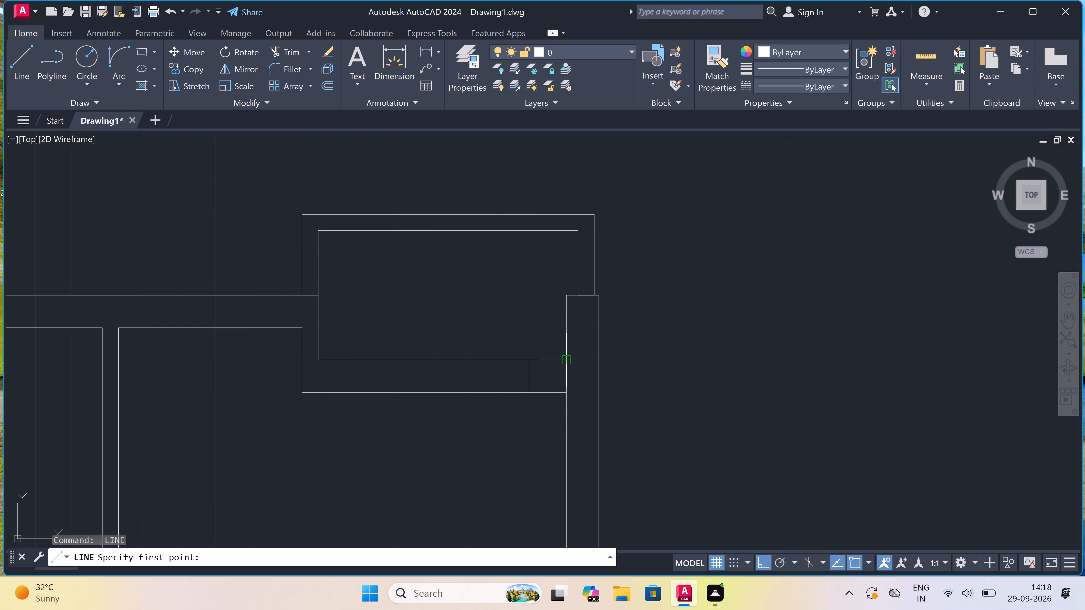
{"action": "left_click", "coordinate": [564, 356]}
{"action": "left_click", "coordinate": [599, 360]}
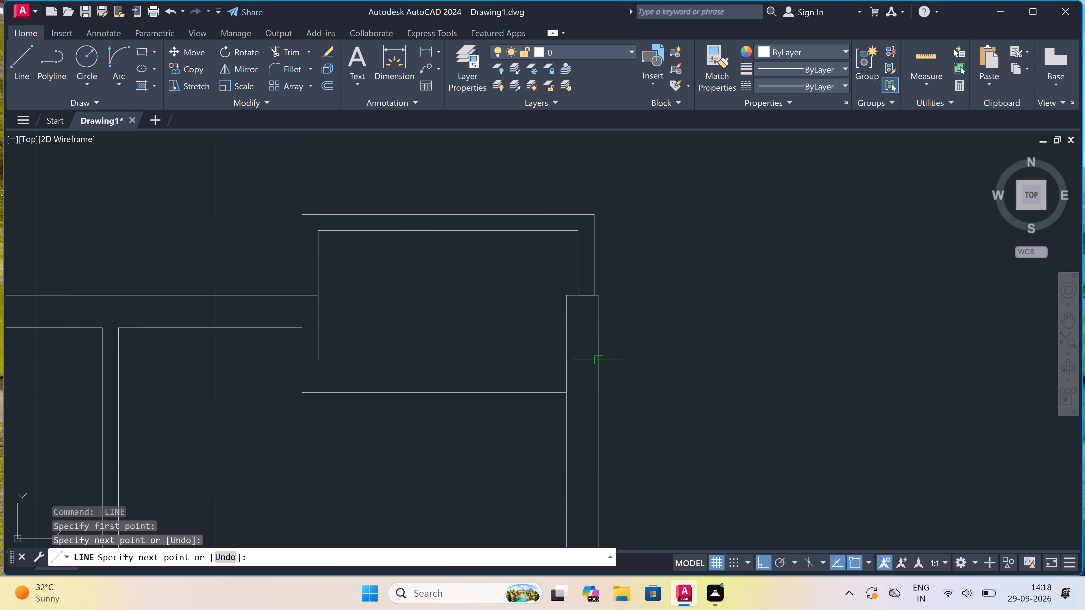
{"action": "key", "text": "Escape"}
Trim the right wall's inner and outer vertical lines above the new horizontal line crossing it.
{"action": "type", "text": "tr"}
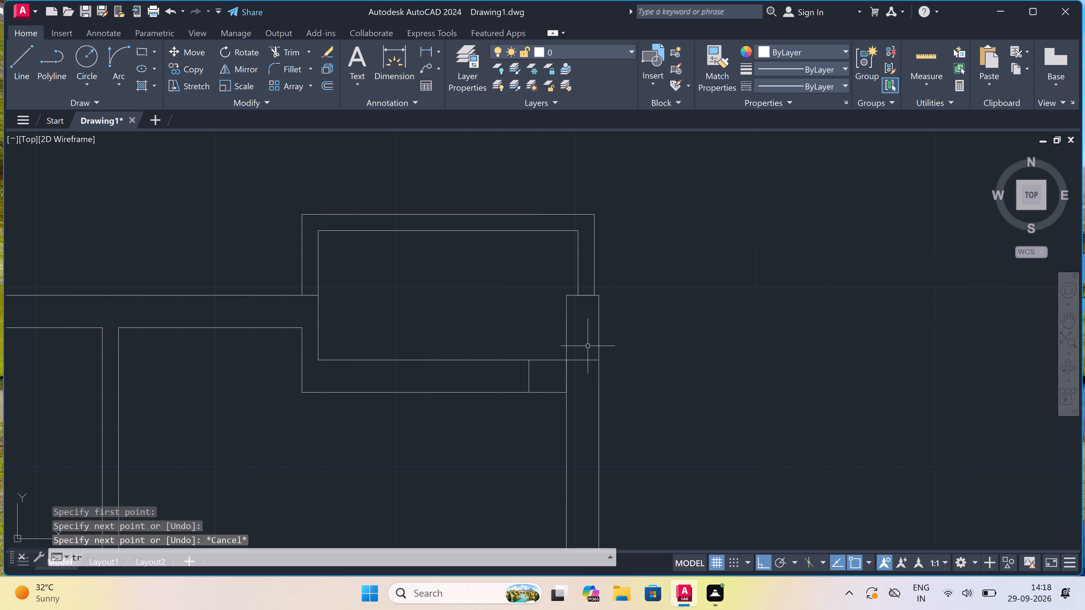
{"action": "key", "text": "space"}
{"action": "left_click", "coordinate": [556, 326]}
{"action": "left_click", "coordinate": [682, 311]}
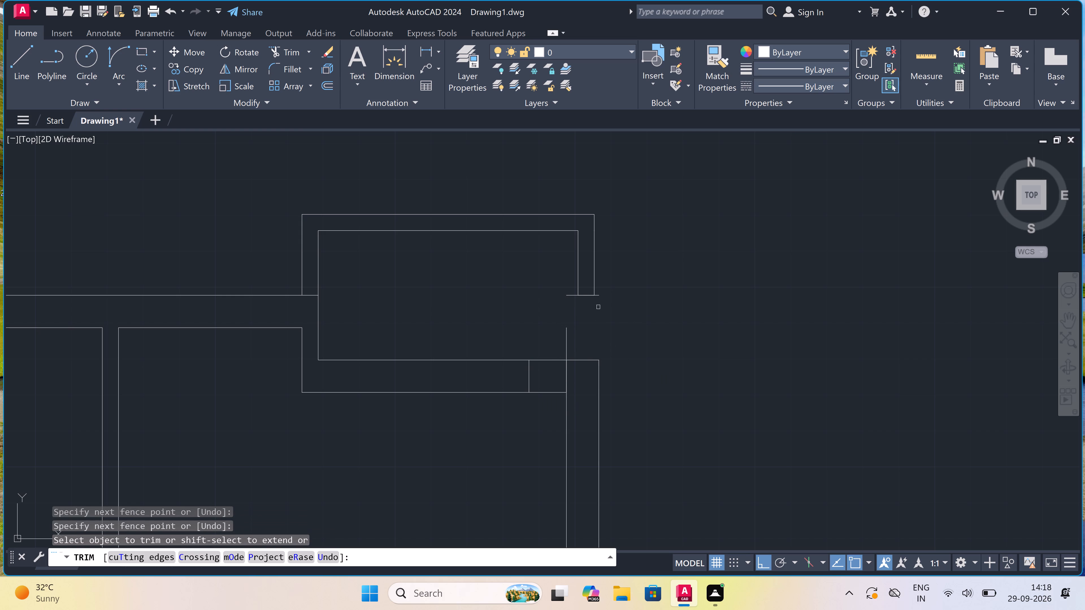
{"action": "left_click", "coordinate": [551, 345]}
{"action": "left_click", "coordinate": [597, 343]}
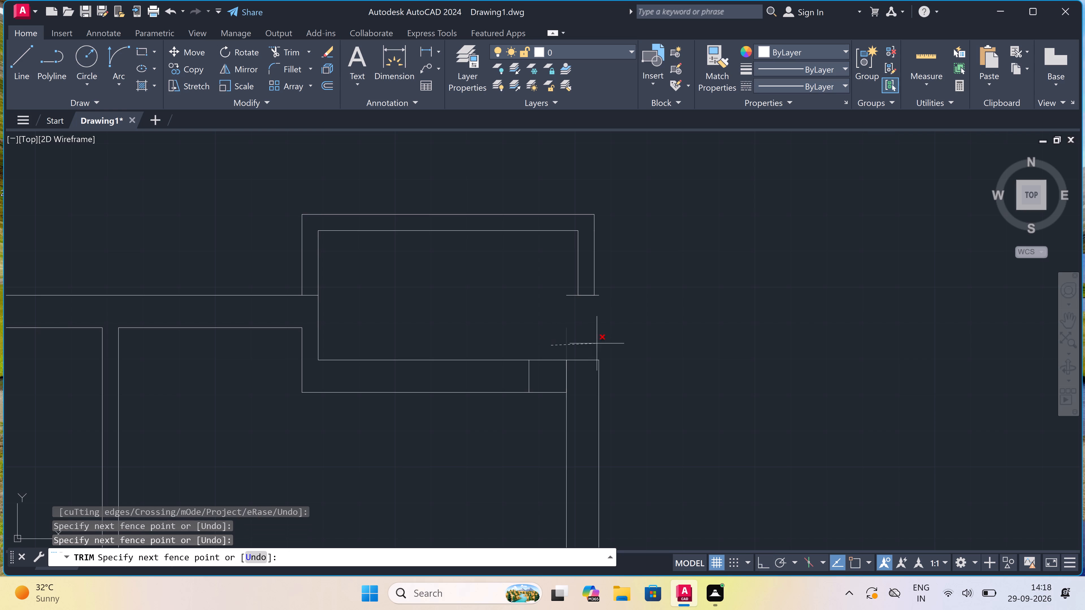
Trim away the leftover horizontal stubs on both sides of the recess's right 4.5" wall, including the piece between its lines.
{"action": "scroll", "coordinate": [583, 289], "scroll_direction": "up", "scroll_amount": 2}
{"action": "left_click", "coordinate": [583, 289]}
{"action": "left_click", "coordinate": [584, 364]}
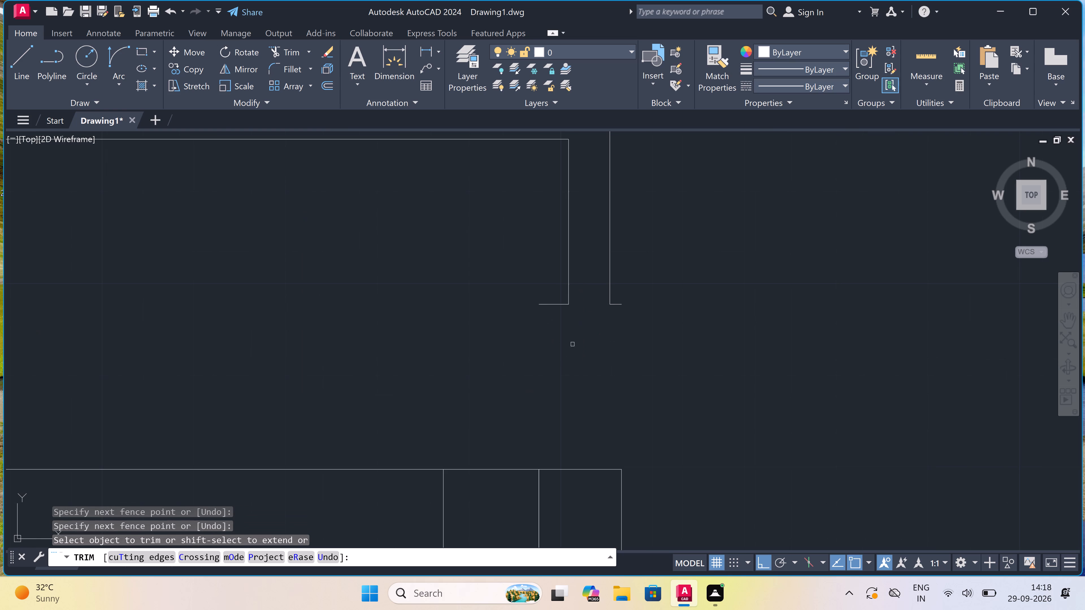
{"action": "left_click", "coordinate": [560, 298]}
{"action": "double_click", "coordinate": [554, 366]}
{"action": "left_click", "coordinate": [618, 279]}
{"action": "left_click", "coordinate": [601, 371]}
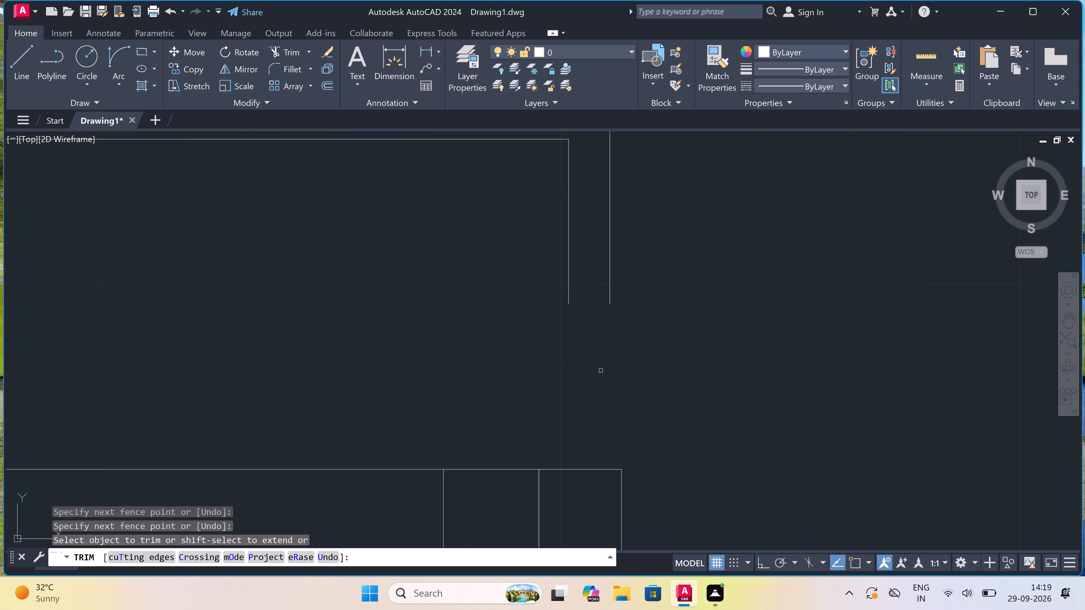
{"action": "key", "text": "Escape"}
Extend both vertical lines of the recess's right 4.5" wall down to the lower wall's upper line.
{"action": "type", "text": "ex"}
{"action": "key", "text": "space"}
{"action": "left_click", "coordinate": [501, 316]}
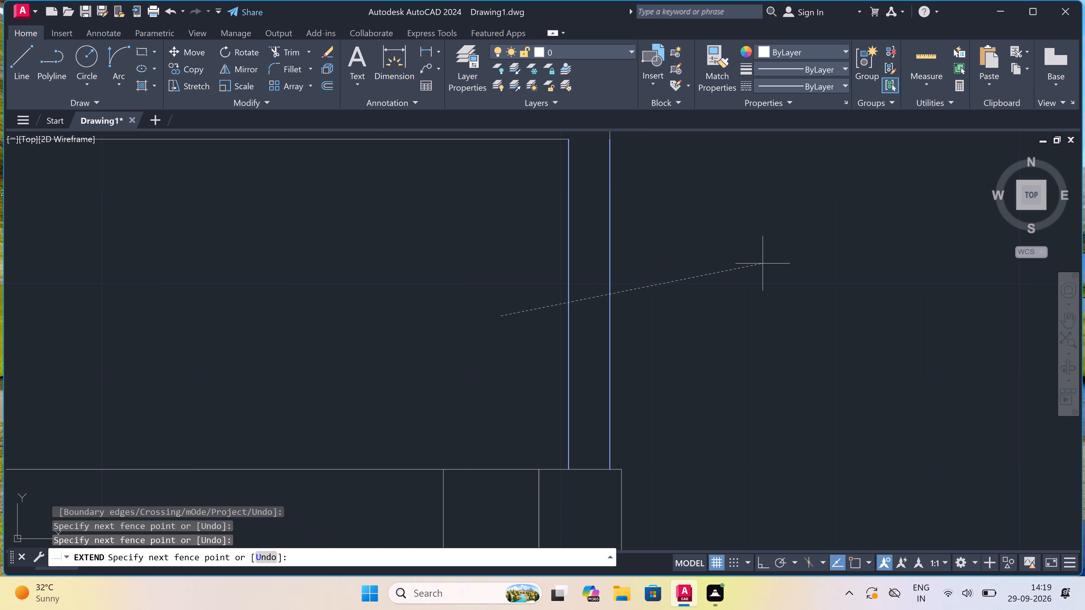
{"action": "left_click", "coordinate": [763, 263]}
{"action": "scroll", "coordinate": [720, 271], "scroll_direction": "down", "scroll_amount": 4}
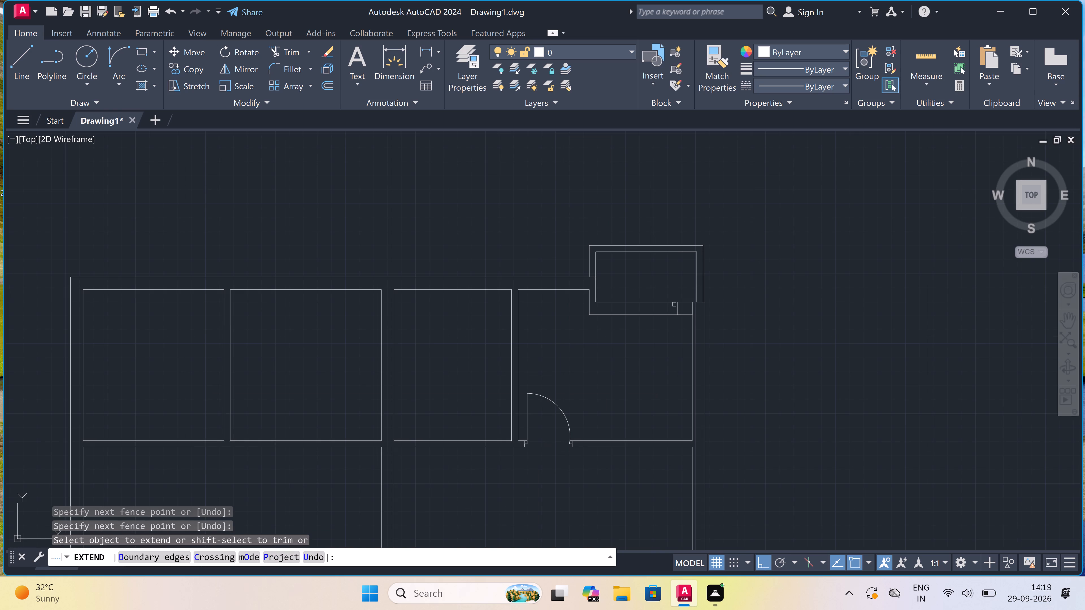
{"action": "scroll", "coordinate": [687, 301], "scroll_direction": "up", "scroll_amount": 3}
{"action": "key", "text": "Escape"}
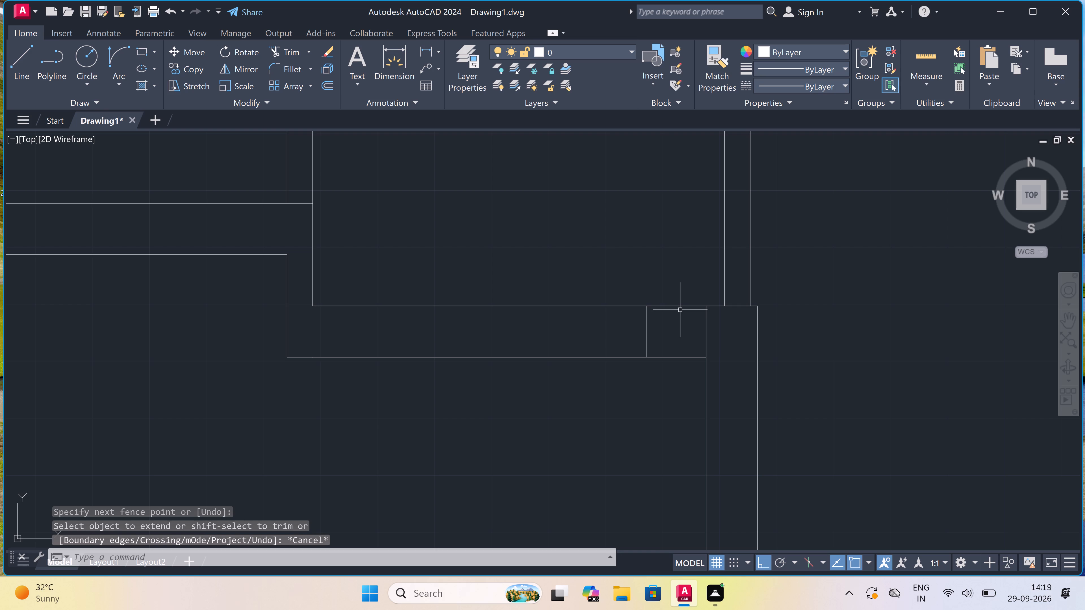
Trim away the short vertical line crossing the recess's lower 9" wall near the right wall.
{"action": "type", "text": "tr"}
{"action": "key", "text": "space"}
{"action": "left_click", "coordinate": [649, 331]}
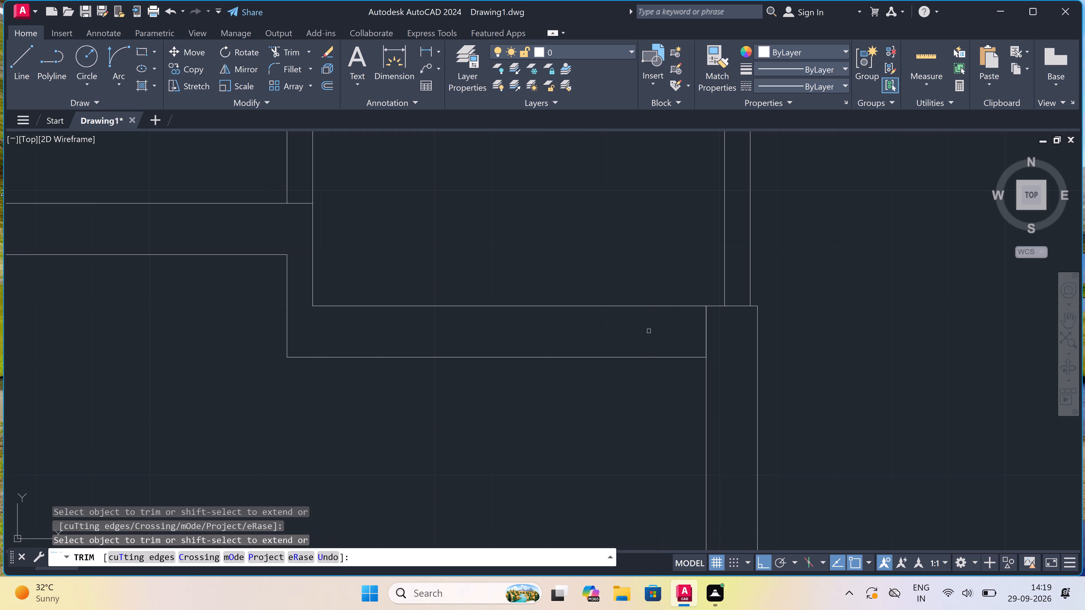
{"action": "key", "text": "Escape"}
Draw a 2' wide window in the recess's lower wall near the right wall, with a vertical line at each end and a centre line.
{"action": "key", "text": "l"}
{"action": "key", "text": "space"}
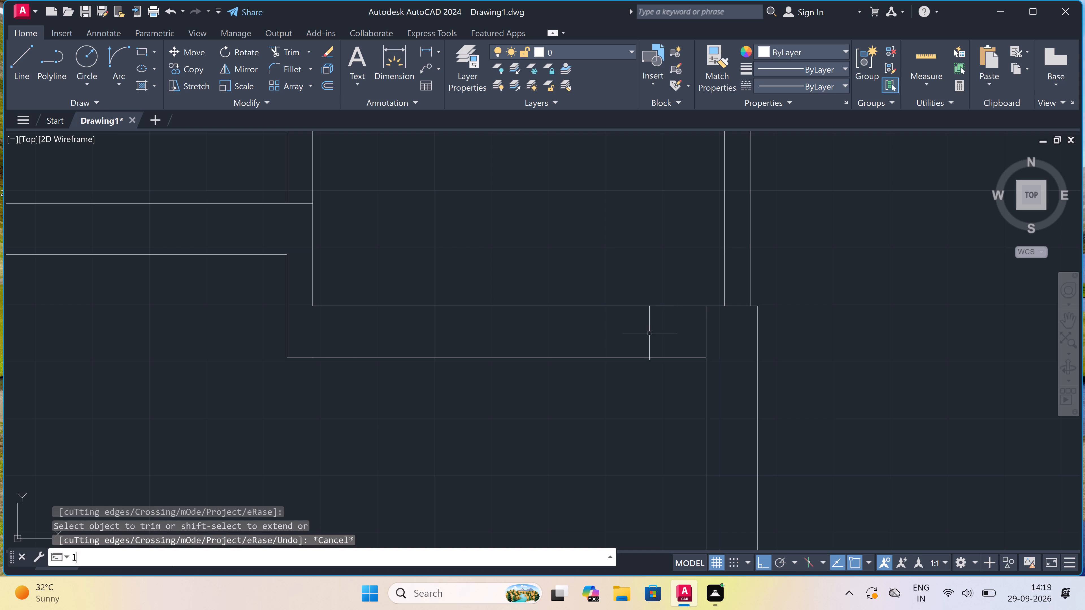
{"action": "left_click", "coordinate": [669, 354]}
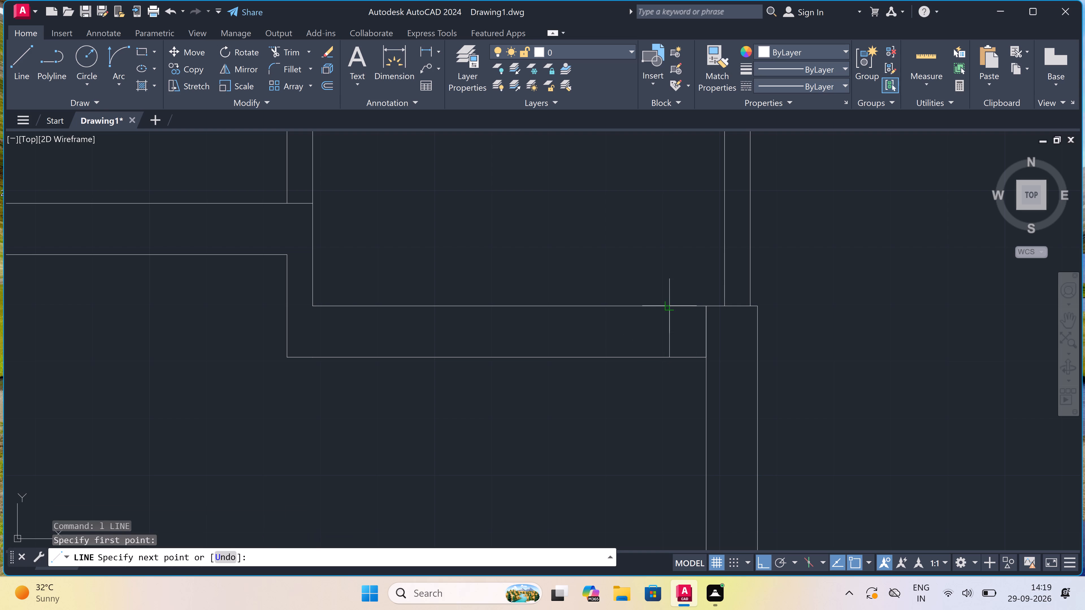
{"action": "left_click", "coordinate": [669, 305]}
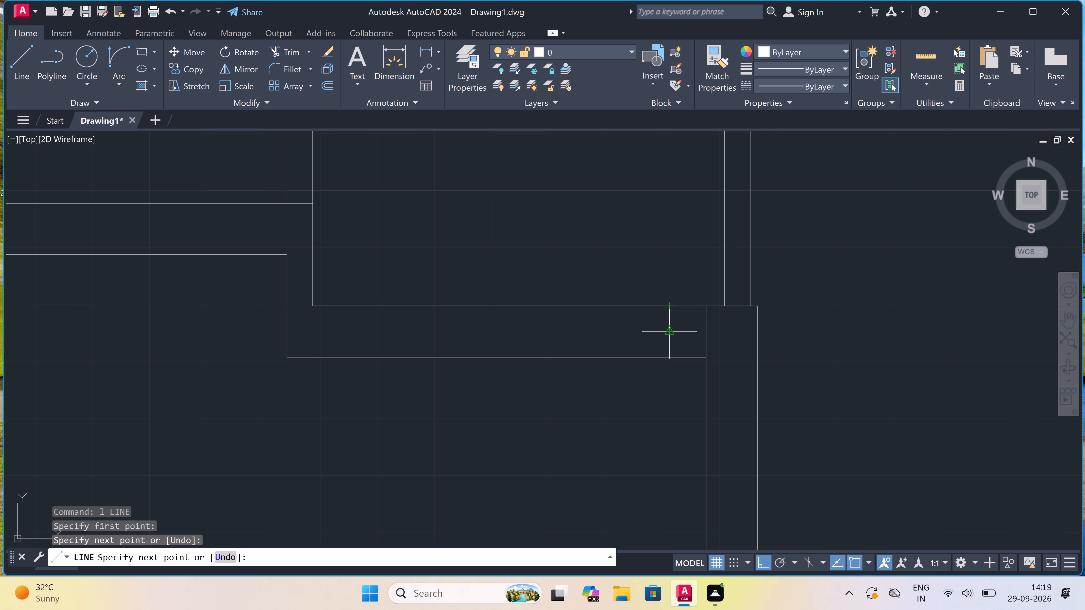
{"action": "left_click_drag", "start_coordinate": [667, 327], "coordinate": [664, 327]}
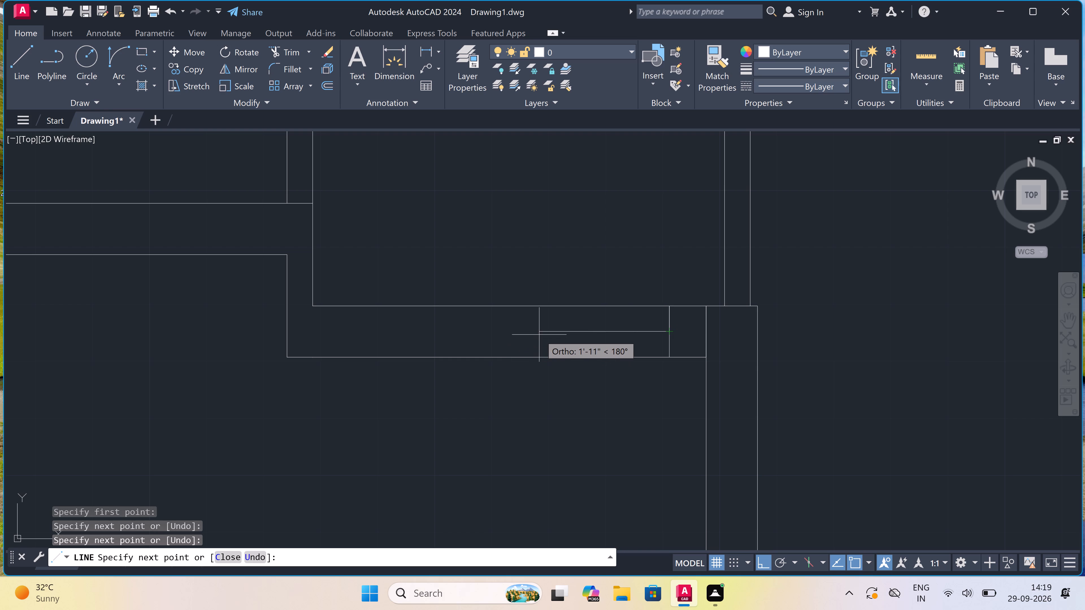
{"action": "type", "text": "2'"}
{"action": "key", "text": "space"}
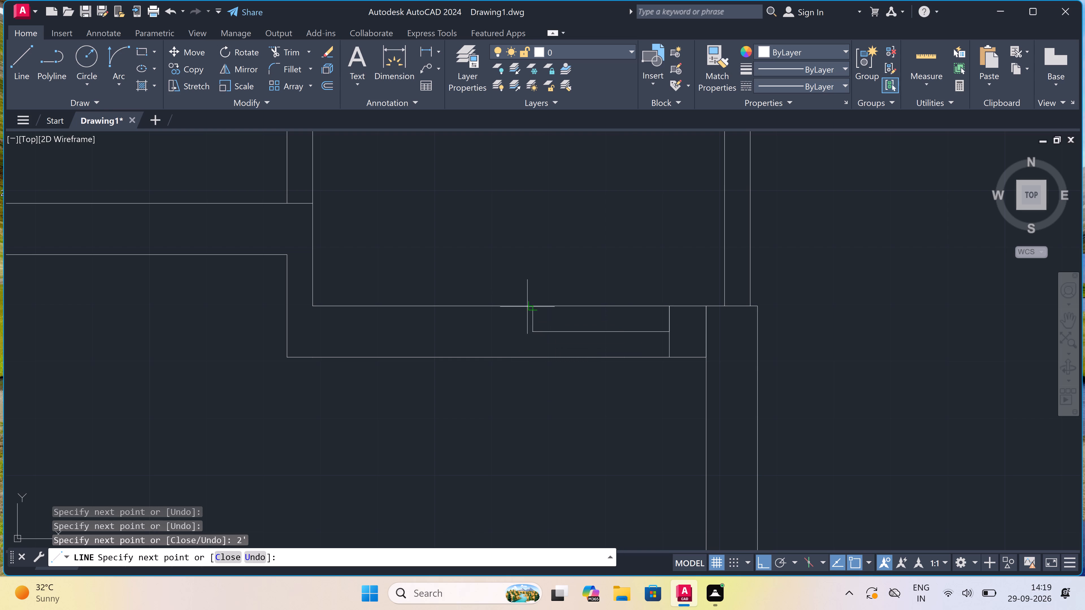
{"action": "left_click", "coordinate": [528, 299]}
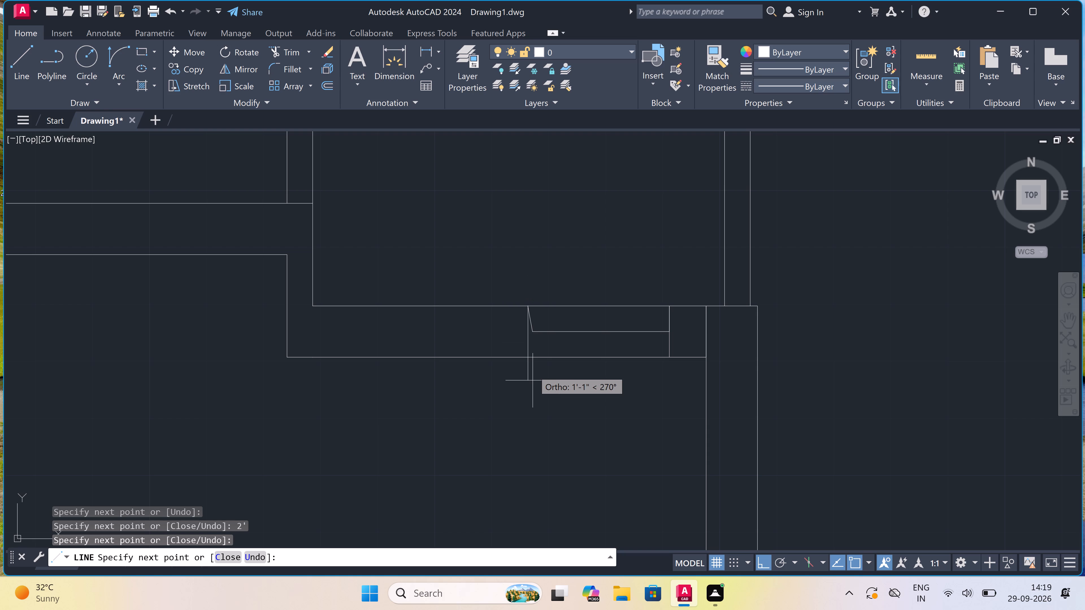
{"action": "key", "text": "ctrl+z"}
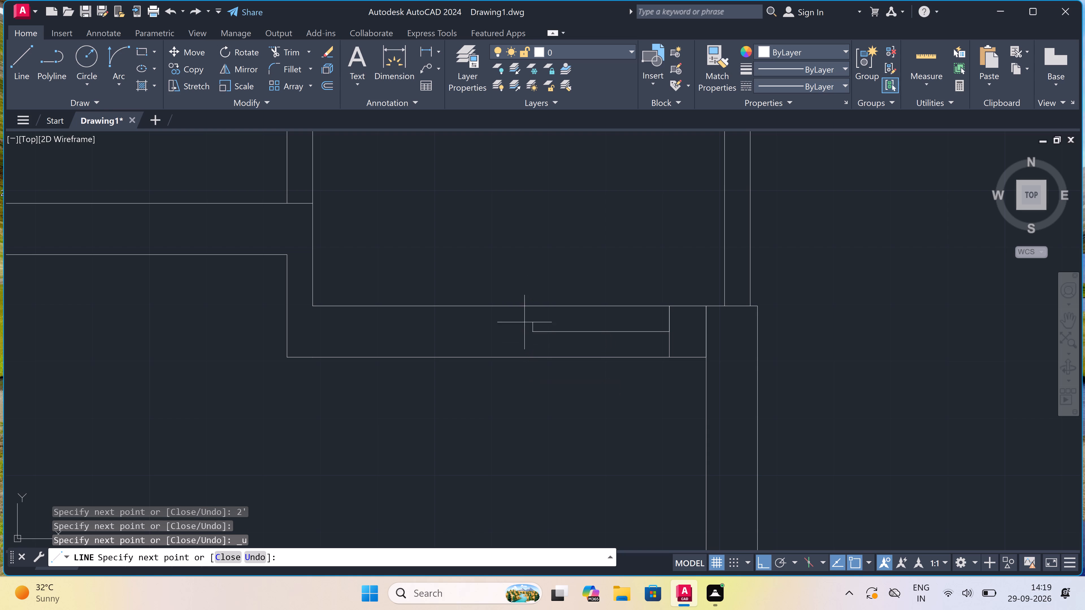
{"action": "left_click", "coordinate": [535, 304]}
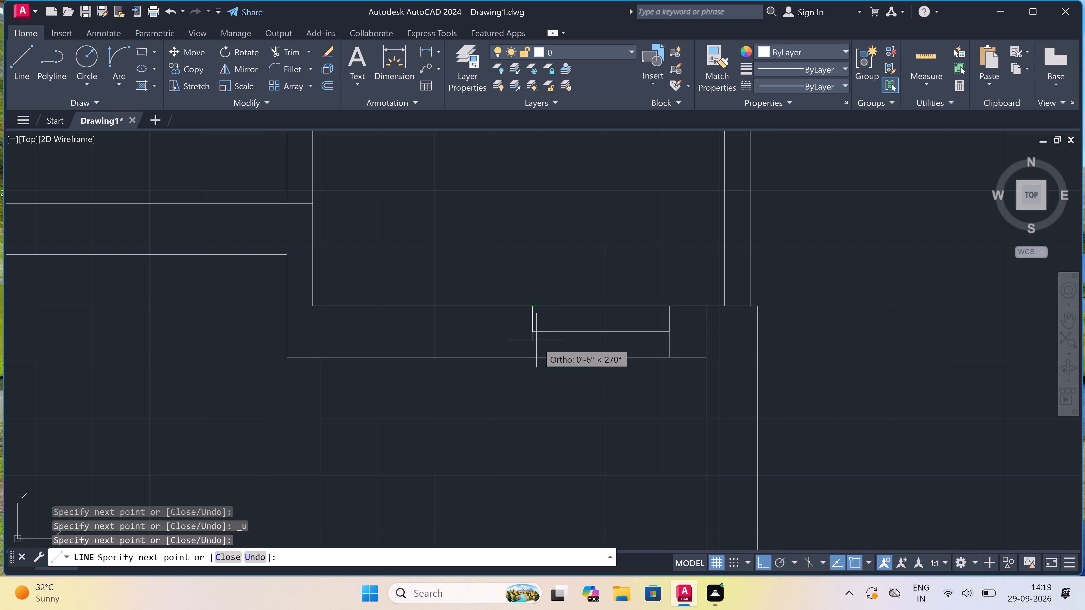
{"action": "left_click", "coordinate": [535, 352]}
{"action": "key", "text": "Escape"}
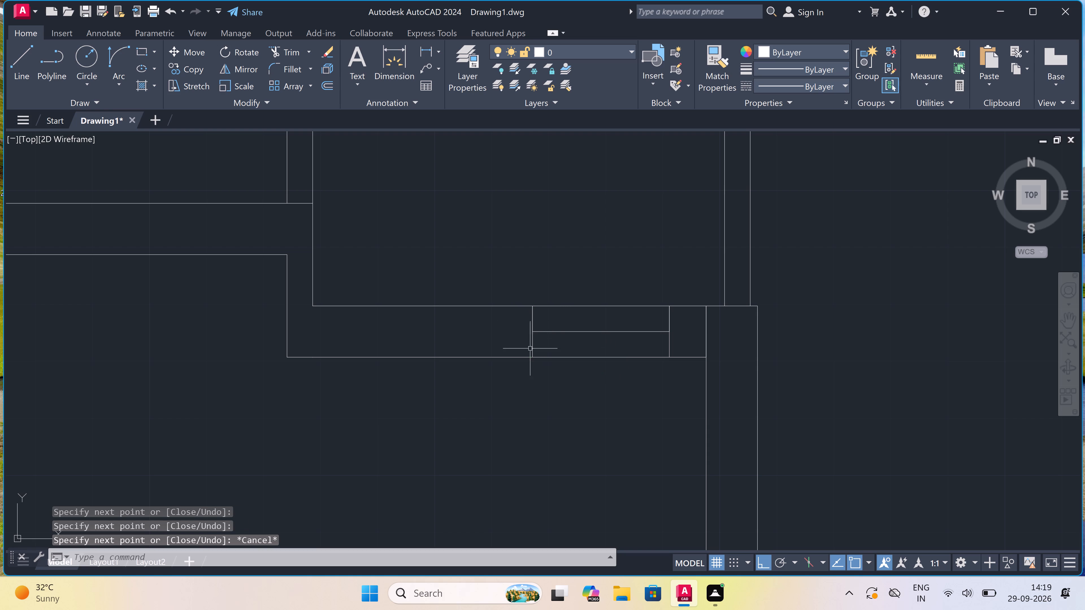
Draw a vertical jamb line across the lower wall near its left end, then from its midpoint a 2" segment rightward and 2' upward.
{"action": "key", "text": "space"}
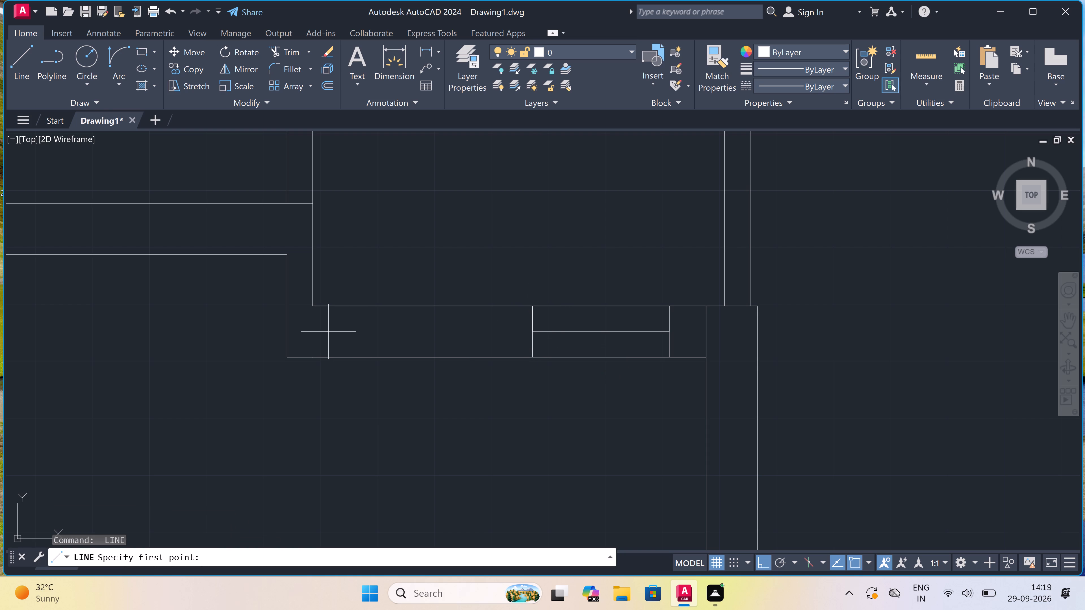
{"action": "left_click", "coordinate": [334, 307]}
{"action": "left_click", "coordinate": [333, 358]}
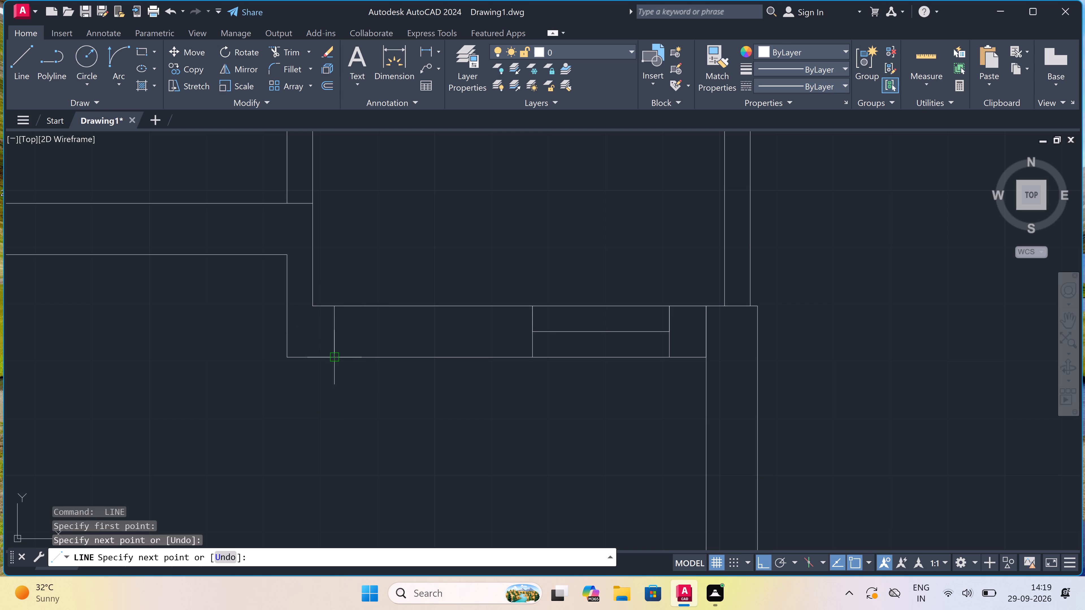
{"action": "left_click", "coordinate": [335, 333]}
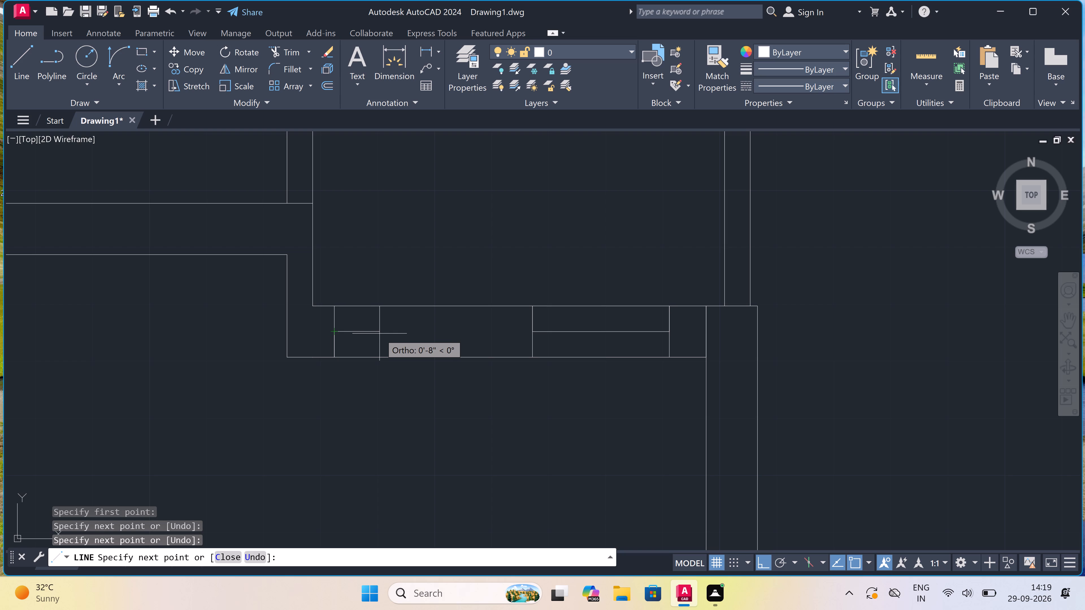
{"action": "type", "text": "2\""}
{"action": "key", "text": "space"}
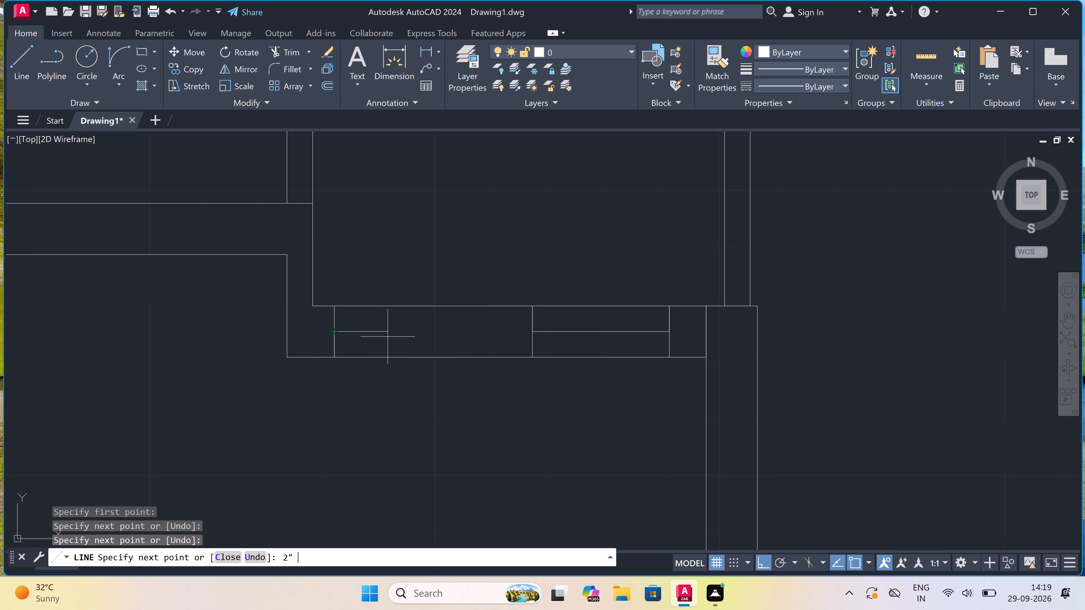
{"action": "type", "text": "2'"}
{"action": "key", "text": "space"}
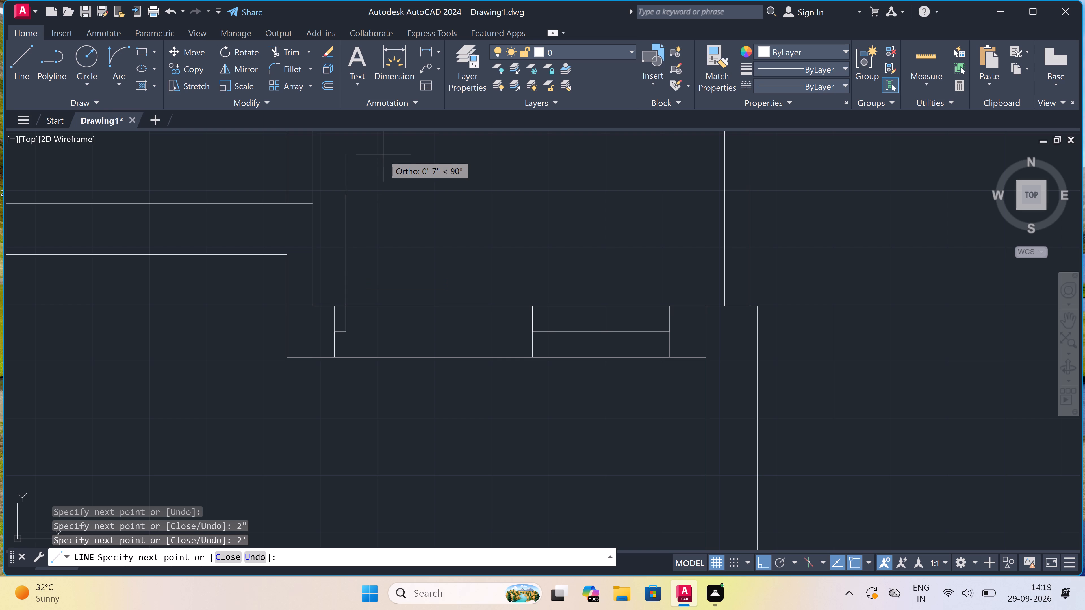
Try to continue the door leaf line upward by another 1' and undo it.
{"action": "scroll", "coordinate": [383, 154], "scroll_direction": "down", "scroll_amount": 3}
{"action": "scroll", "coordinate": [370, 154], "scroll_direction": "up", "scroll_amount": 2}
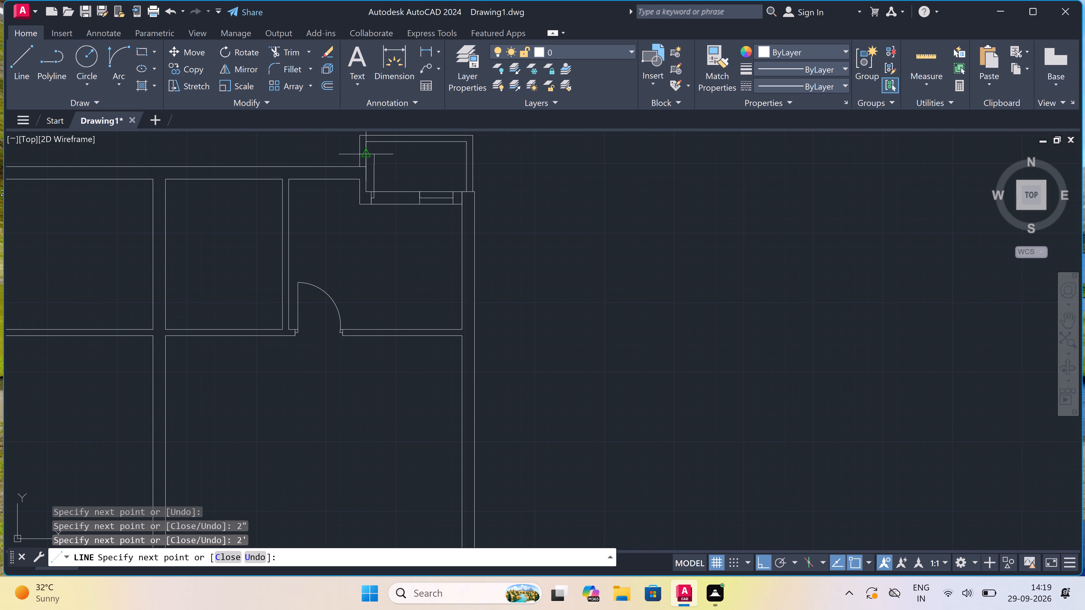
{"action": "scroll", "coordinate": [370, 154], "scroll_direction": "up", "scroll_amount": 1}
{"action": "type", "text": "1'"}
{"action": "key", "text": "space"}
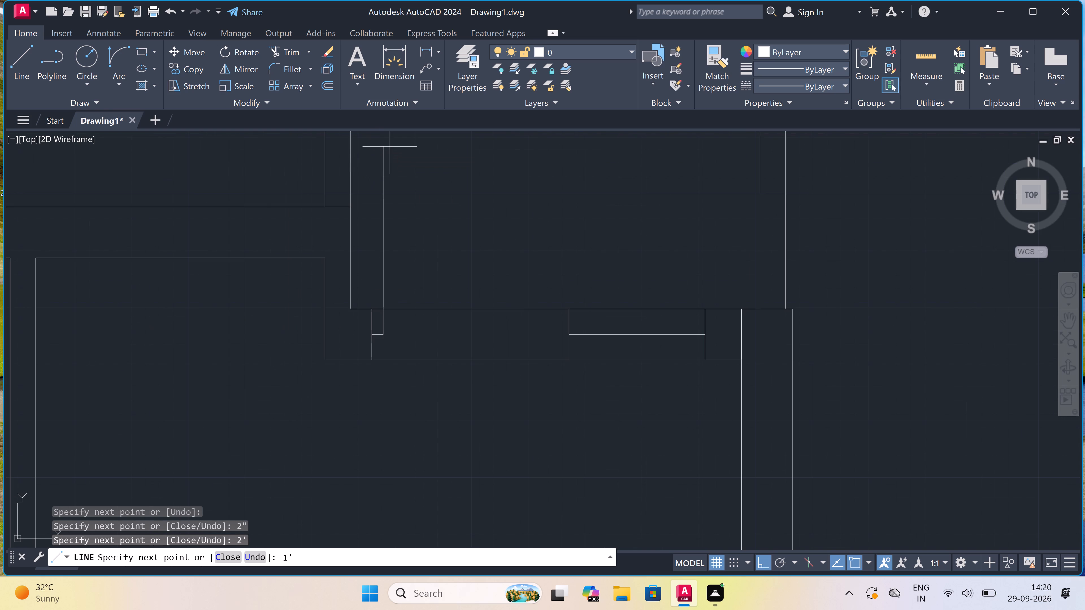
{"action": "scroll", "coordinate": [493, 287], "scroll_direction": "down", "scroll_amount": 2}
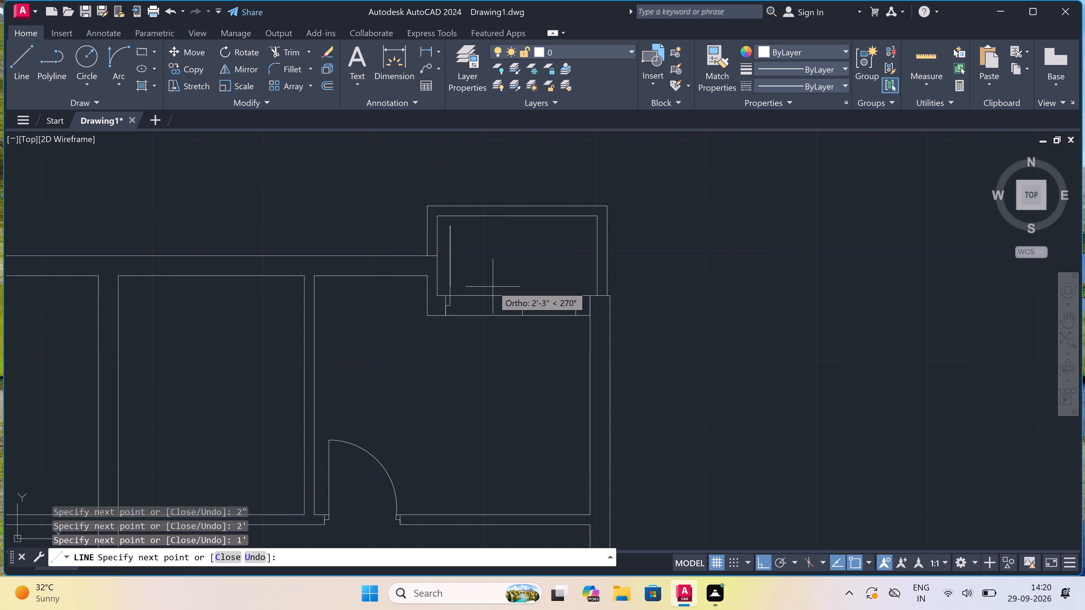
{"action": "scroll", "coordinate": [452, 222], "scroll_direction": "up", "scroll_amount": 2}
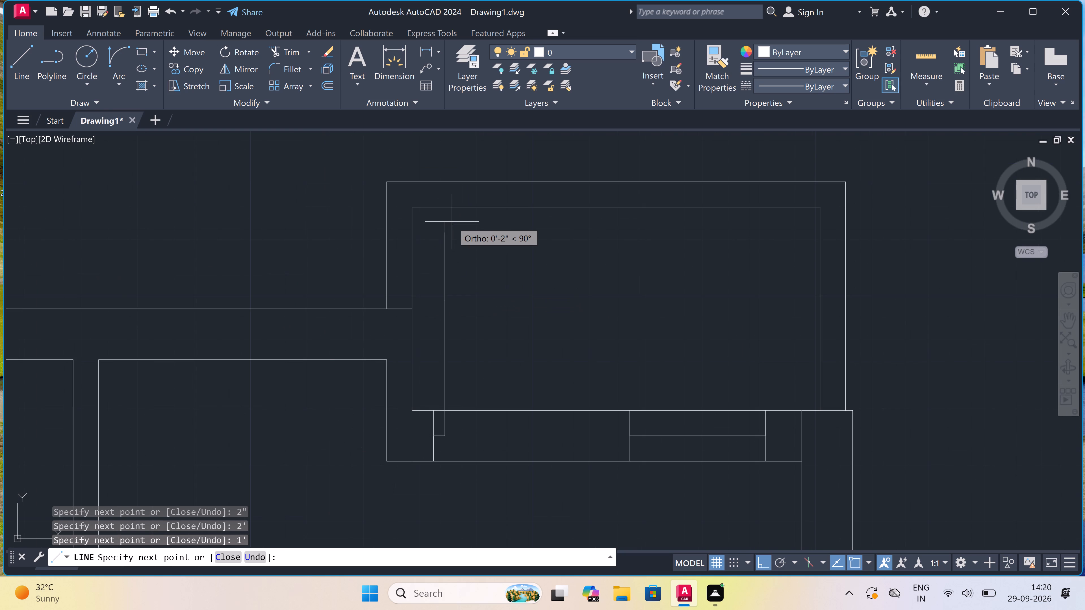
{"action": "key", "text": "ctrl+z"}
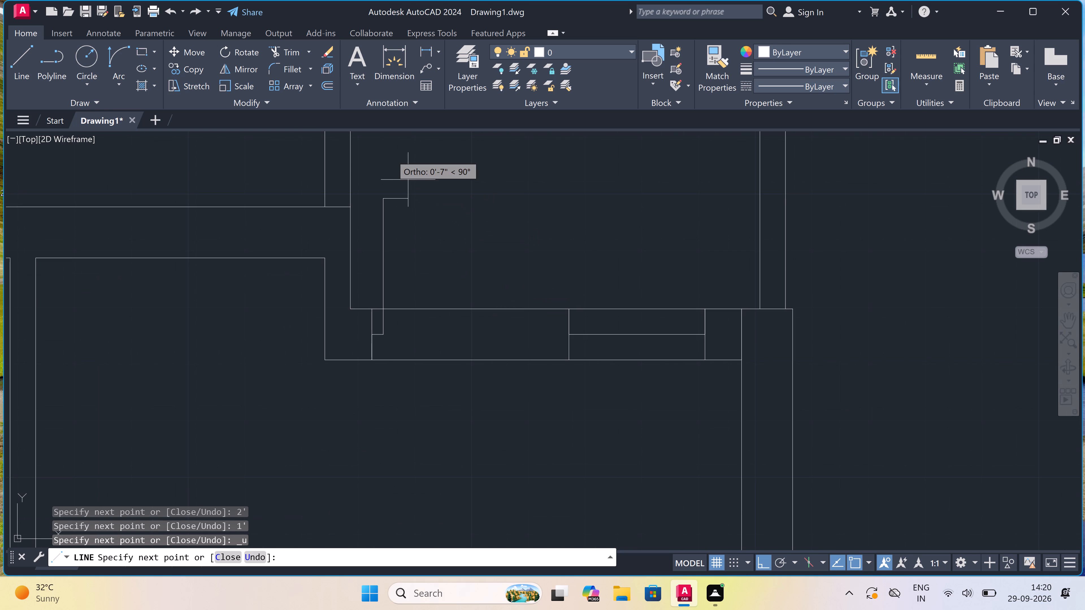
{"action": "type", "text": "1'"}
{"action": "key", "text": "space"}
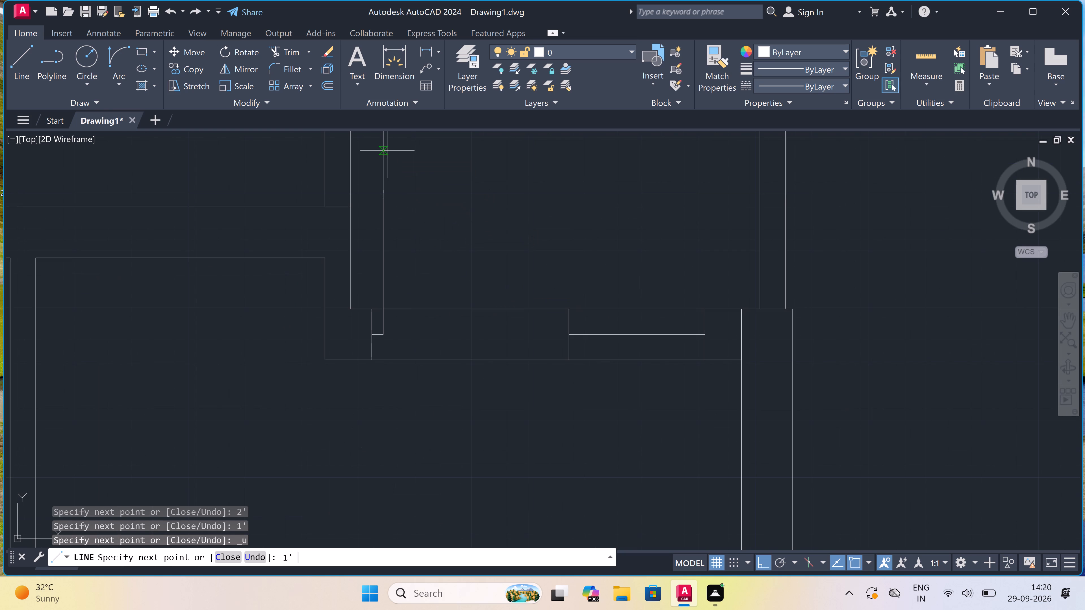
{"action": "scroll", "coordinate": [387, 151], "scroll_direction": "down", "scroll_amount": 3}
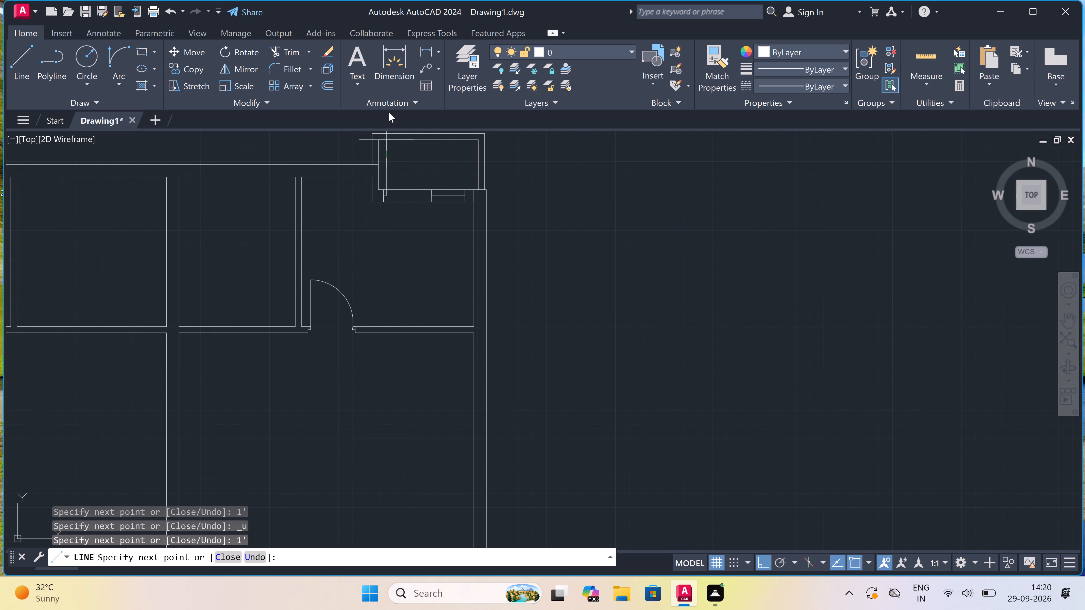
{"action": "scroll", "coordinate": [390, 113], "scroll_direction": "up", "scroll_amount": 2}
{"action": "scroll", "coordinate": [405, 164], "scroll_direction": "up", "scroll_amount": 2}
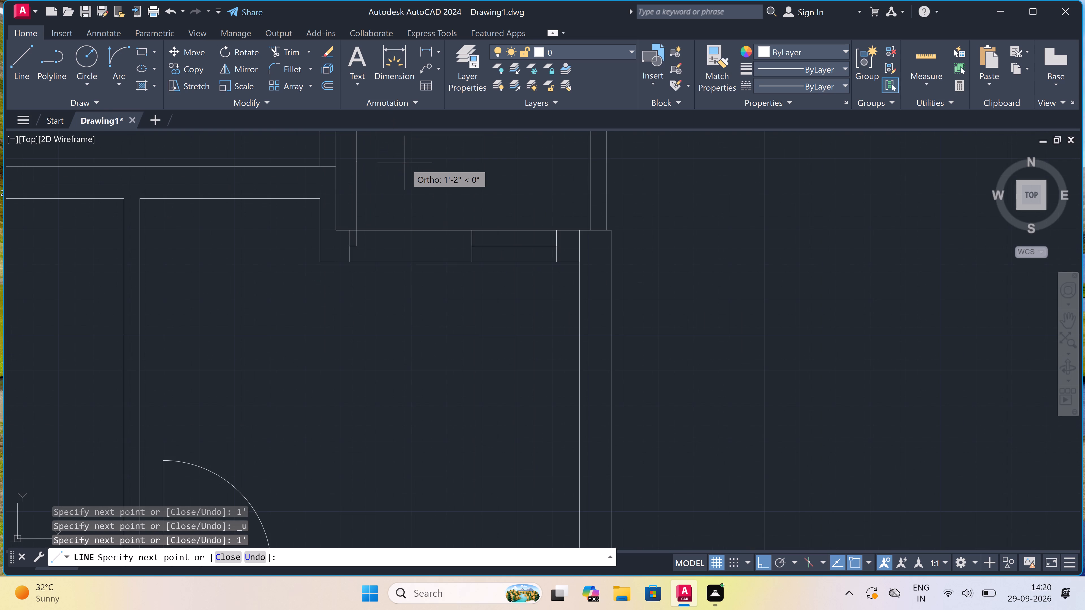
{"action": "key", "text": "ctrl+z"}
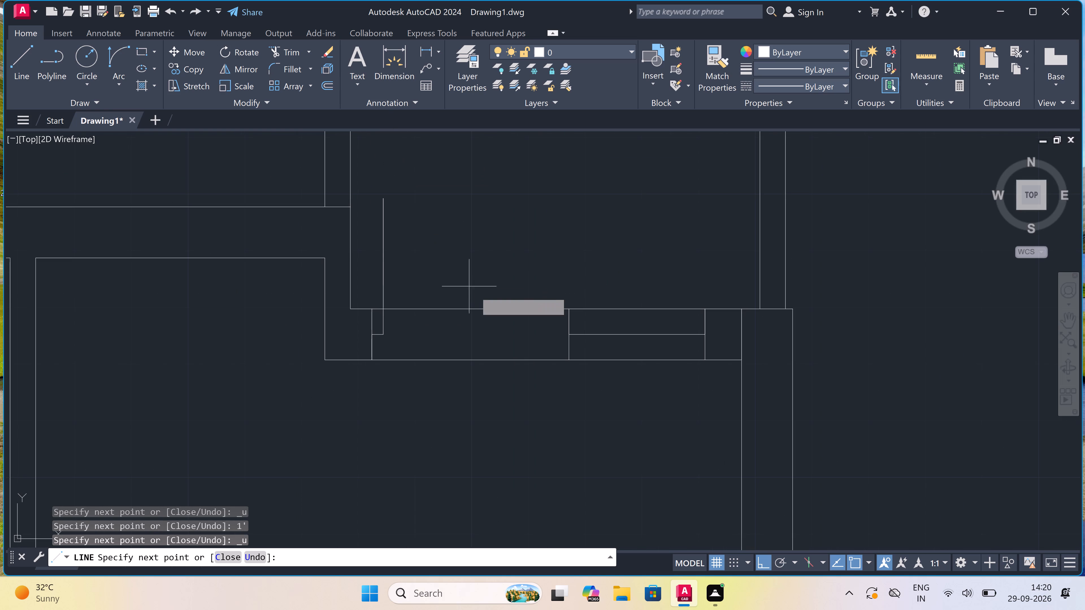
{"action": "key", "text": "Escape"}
Draw a vertical jamb line across the recess's lower wall between the door leaf and the window, with a 2" segment leftward from its midpoint.
{"action": "key", "text": "space"}
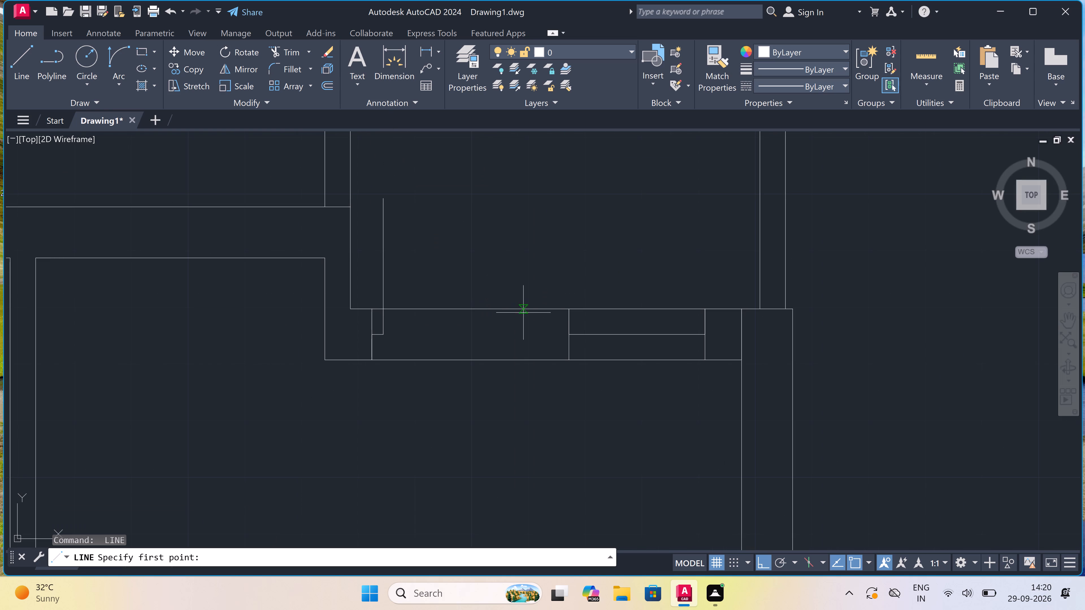
{"action": "left_click", "coordinate": [526, 307]}
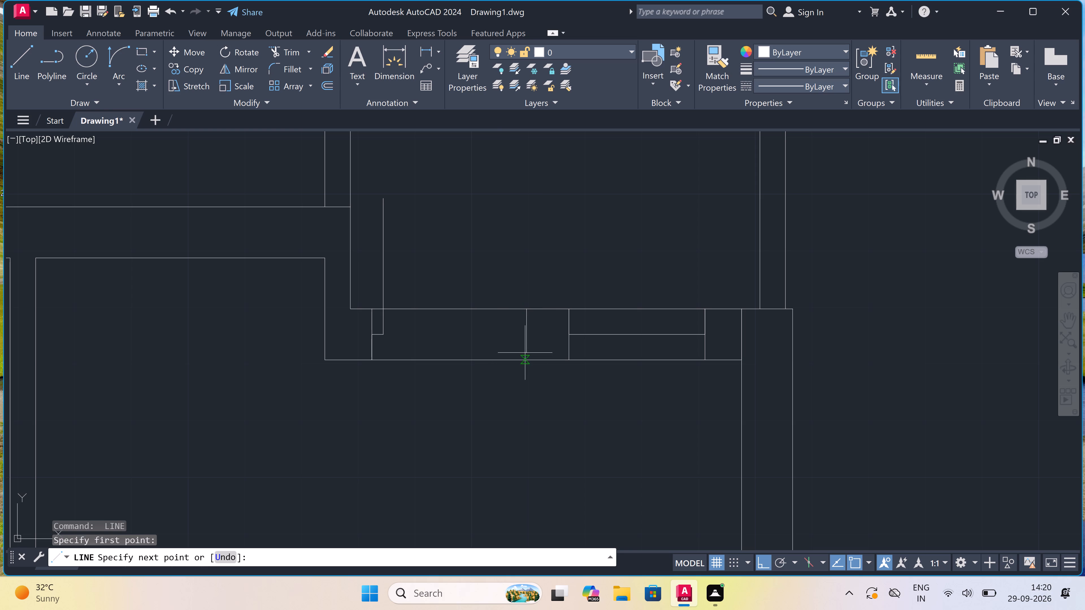
{"action": "left_click", "coordinate": [528, 359]}
{"action": "left_click", "coordinate": [529, 331]}
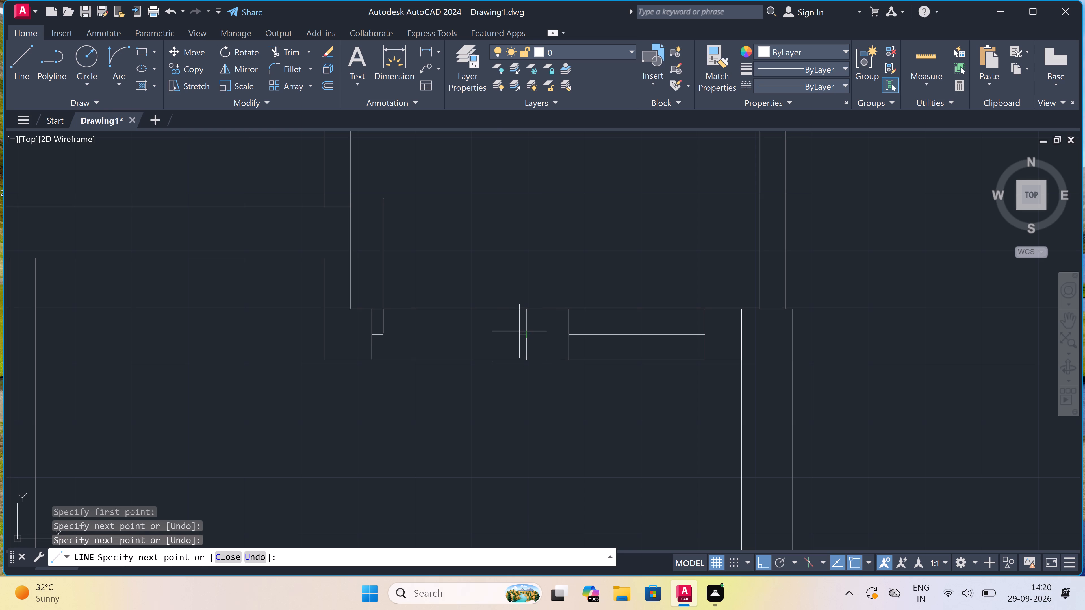
{"action": "type", "text": "2\""}
{"action": "key", "text": "space"}
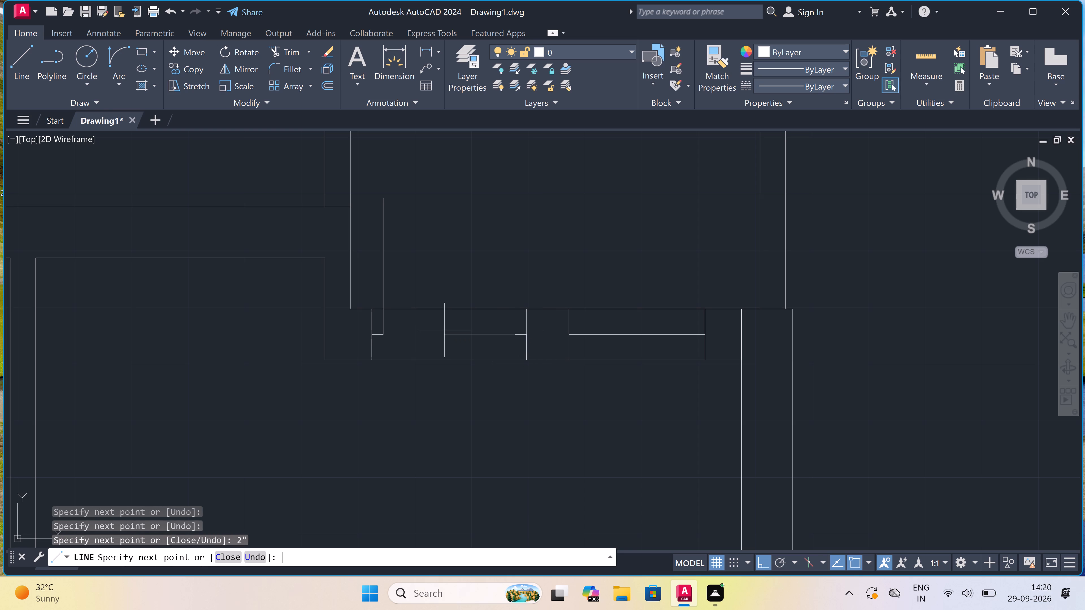
{"action": "key", "text": "Escape"}
Draw the recess door's swing arc from the top of the leaf to the free end of the opposite 2" jamb segment.
{"action": "left_click", "coordinate": [122, 56]}
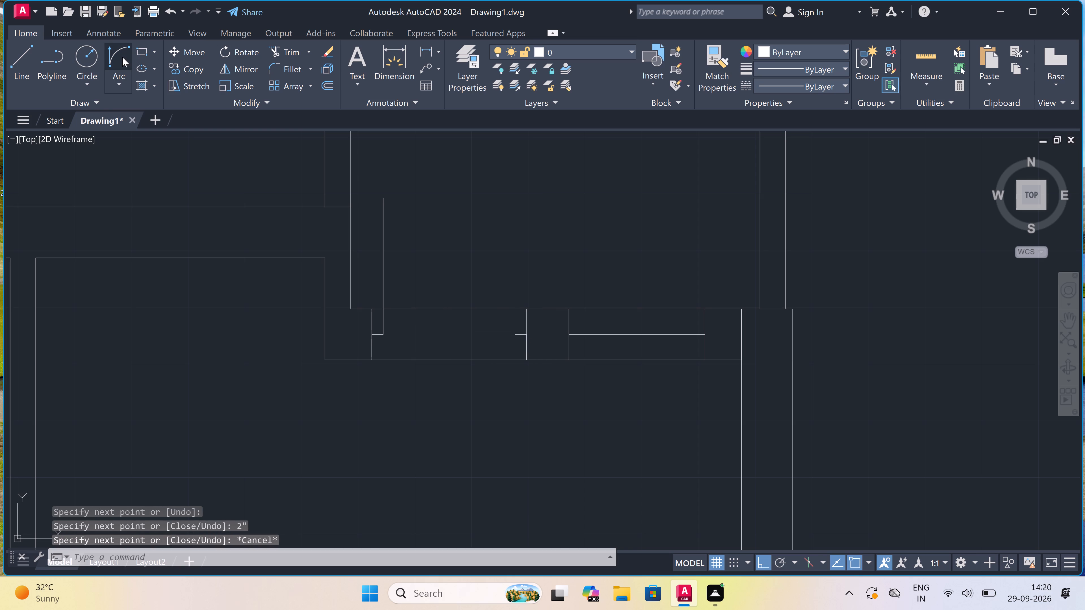
{"action": "left_click_drag", "start_coordinate": [385, 198], "coordinate": [393, 210]}
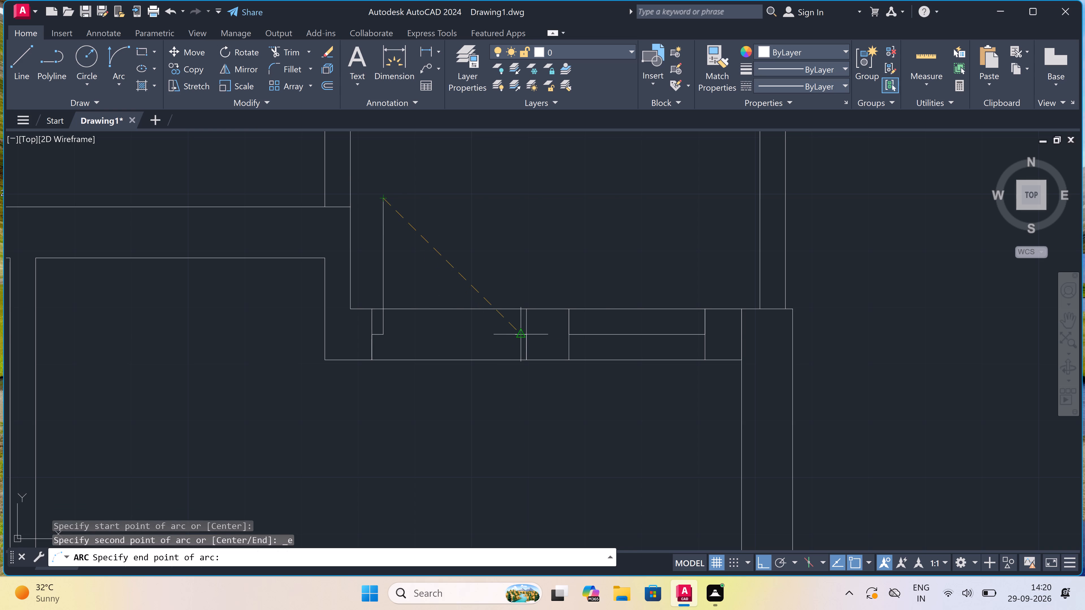
{"action": "double_click", "coordinate": [511, 332]}
{"action": "left_click", "coordinate": [535, 250]}
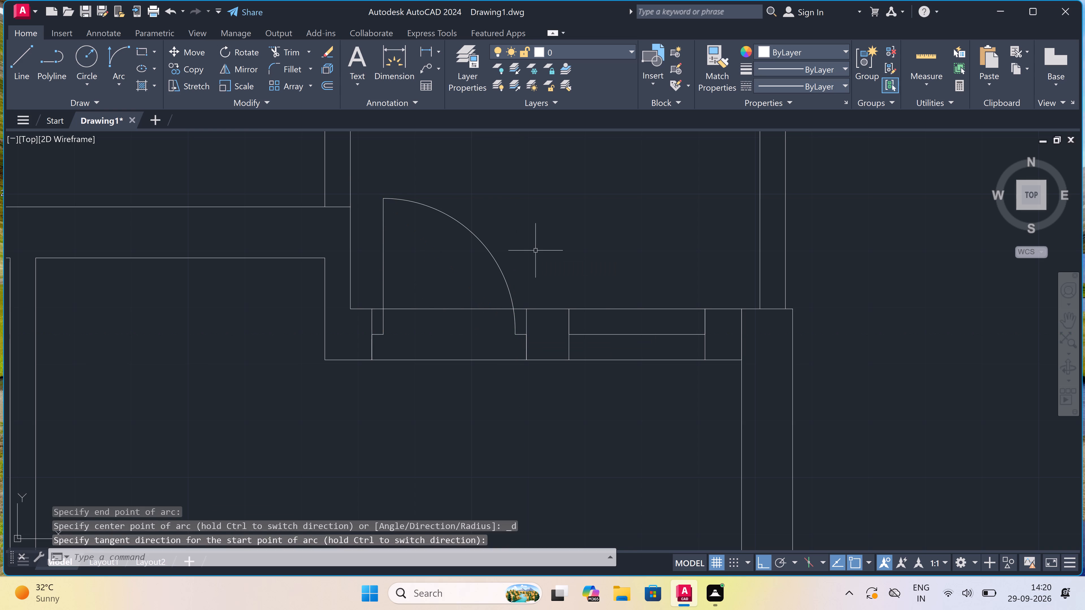
Trim both lines of the recess's lower wall between the two door jambs to open the doorway.
{"action": "type", "text": "tr"}
{"action": "key", "text": "space"}
{"action": "scroll", "coordinate": [535, 250], "scroll_direction": "down", "scroll_amount": 2}
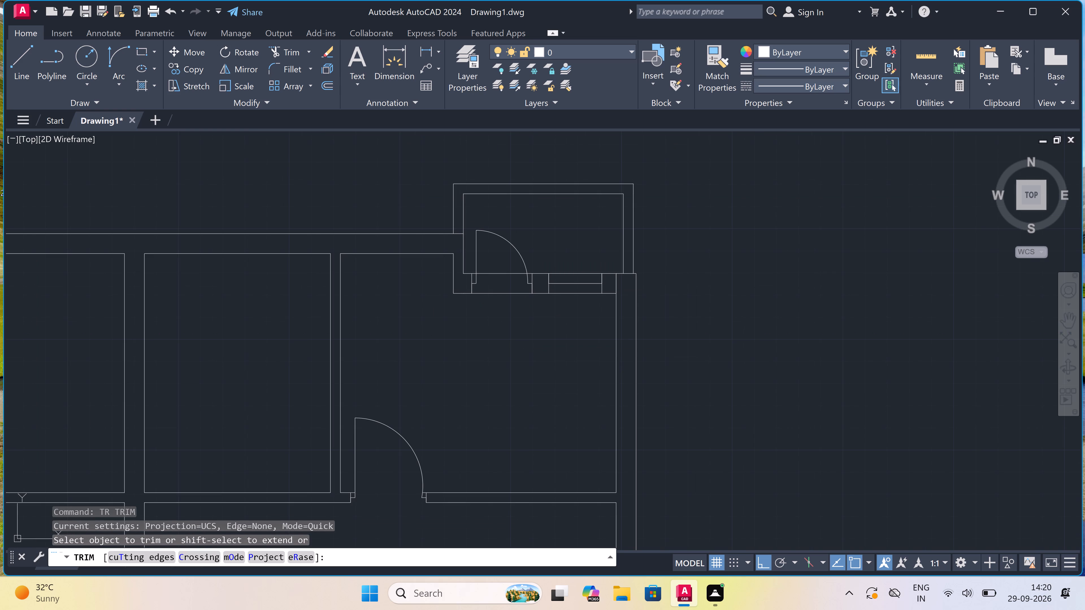
{"action": "left_click", "coordinate": [497, 268]}
{"action": "left_click", "coordinate": [490, 324]}
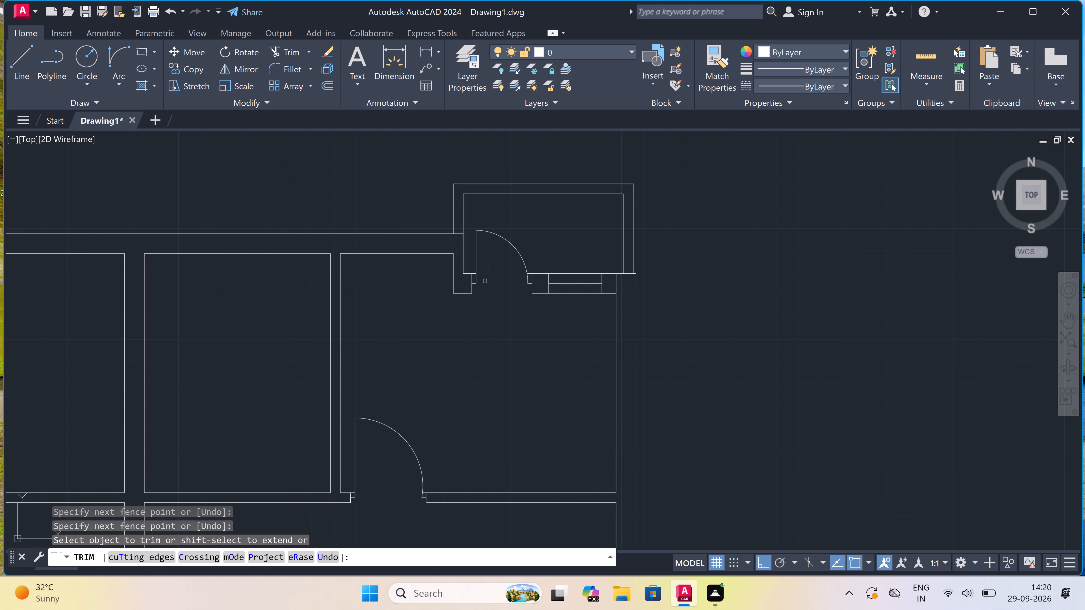
{"action": "key", "text": "Escape"}
Draw a window in the right wall below the recess, with a horizontal line at each end and a centre line of 4' plus 1'.
{"action": "scroll", "coordinate": [445, 250], "scroll_direction": "down", "scroll_amount": 3}
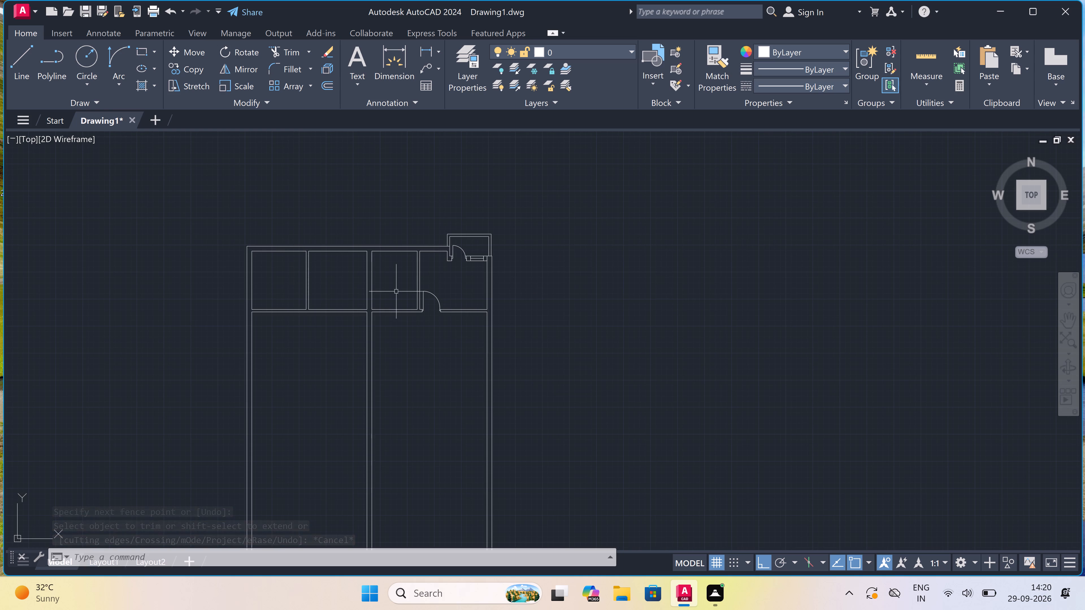
{"action": "scroll", "coordinate": [439, 293], "scroll_direction": "up", "scroll_amount": 2}
{"action": "key", "text": "l"}
{"action": "key", "text": "space"}
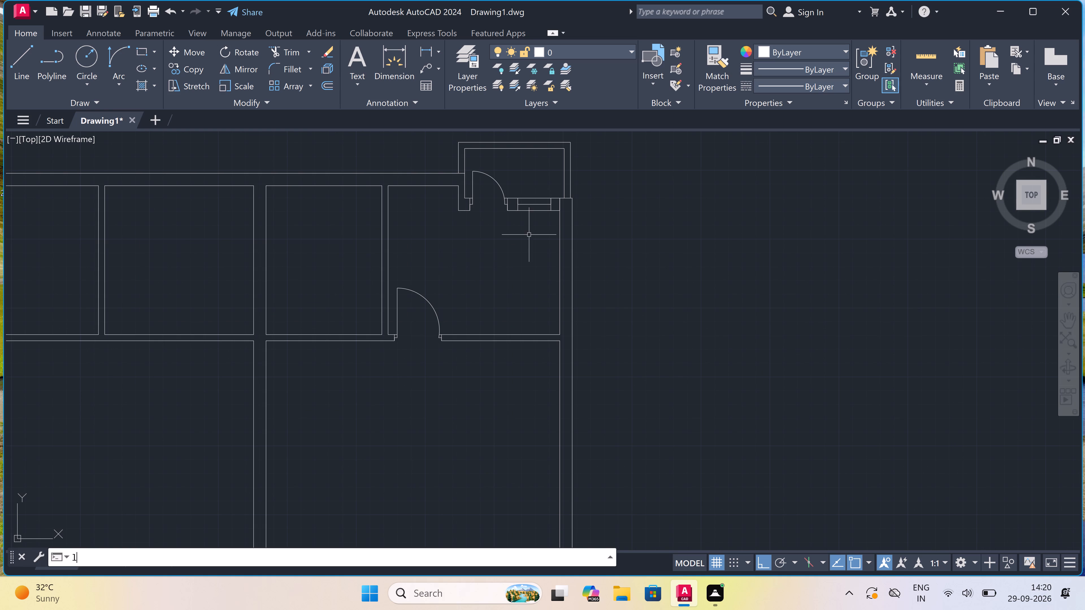
{"action": "left_click", "coordinate": [562, 234]}
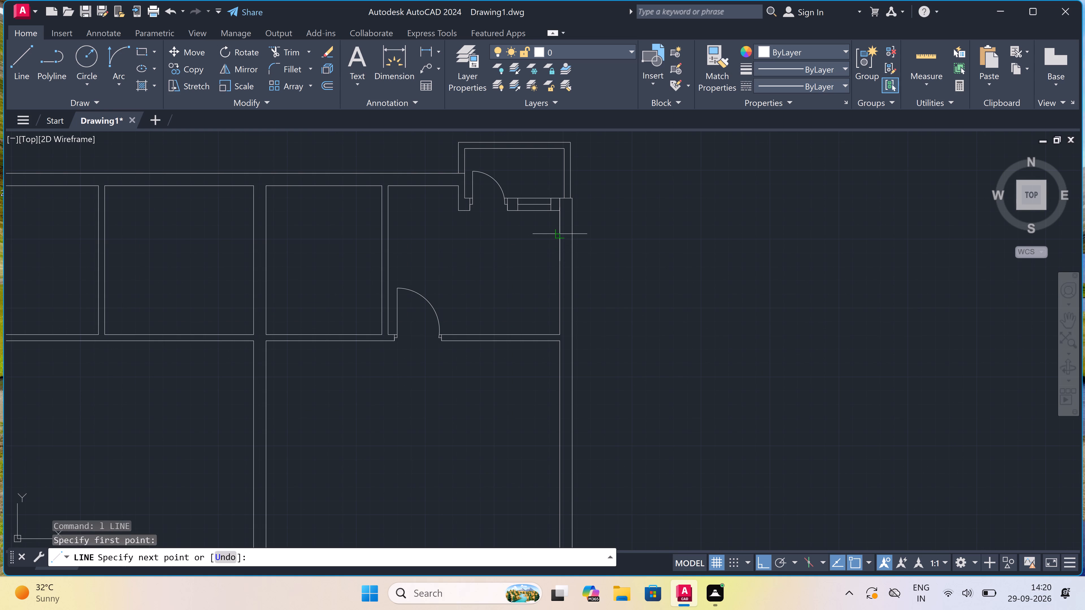
{"action": "left_click", "coordinate": [573, 232]}
{"action": "left_click", "coordinate": [568, 232]}
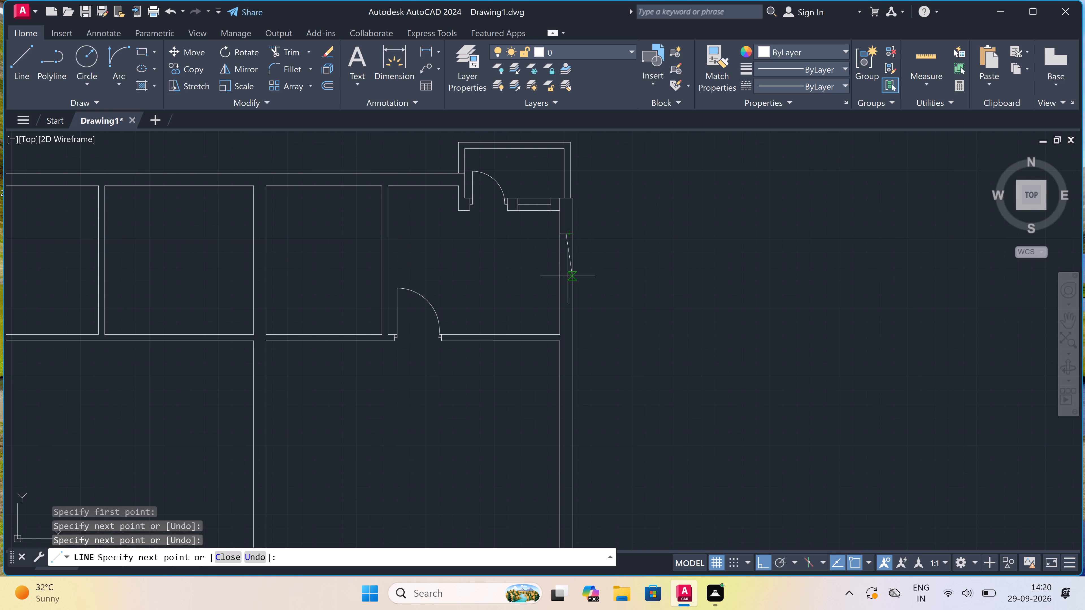
{"action": "scroll", "coordinate": [561, 291], "scroll_direction": "up", "scroll_amount": 2}
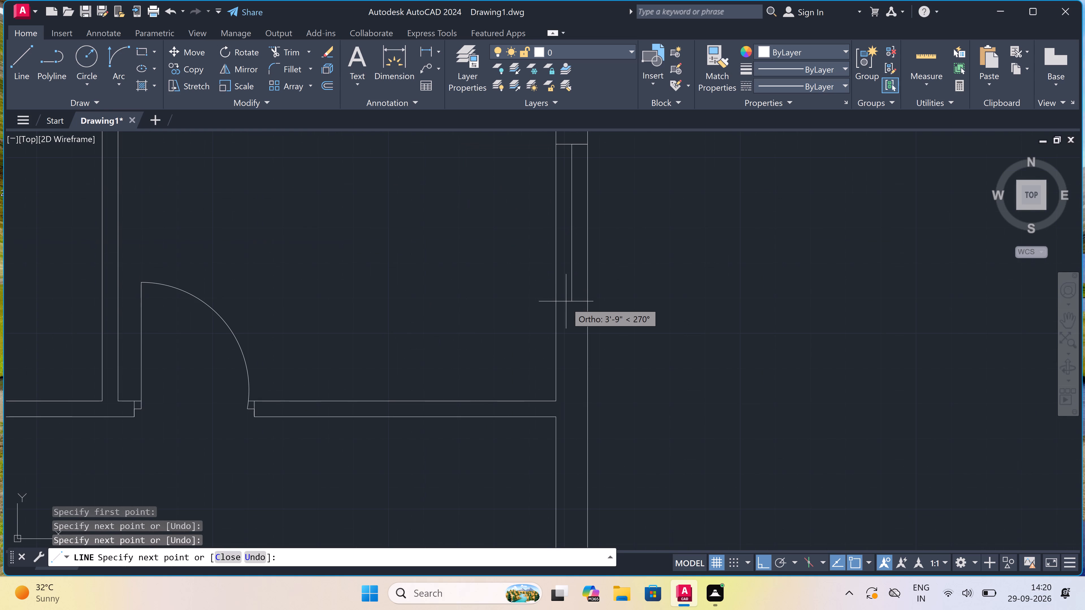
{"action": "type", "text": "4'"}
{"action": "key", "text": "space"}
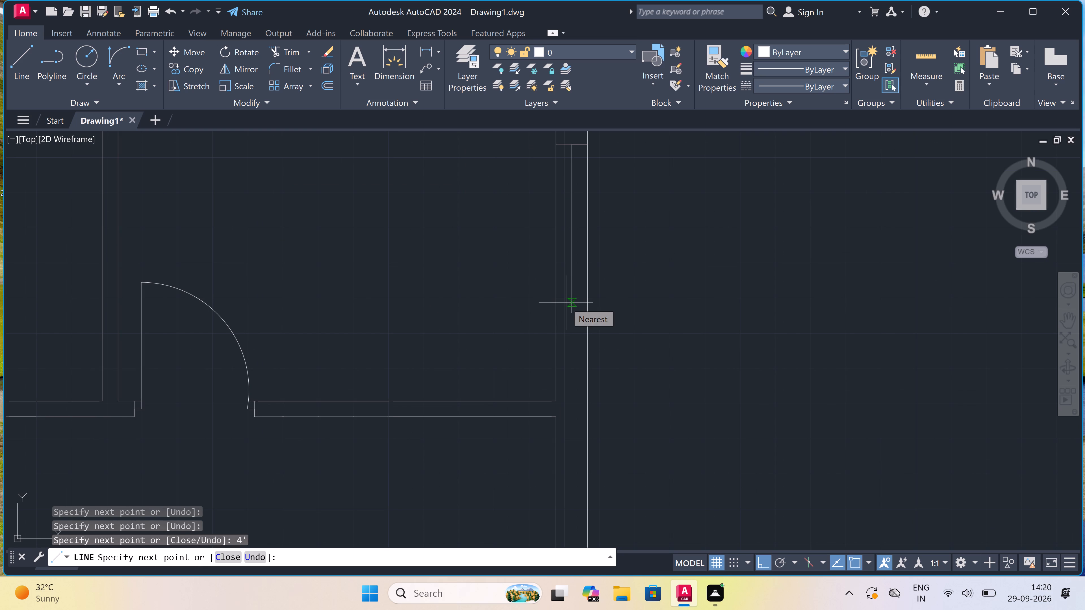
{"action": "type", "text": "1'"}
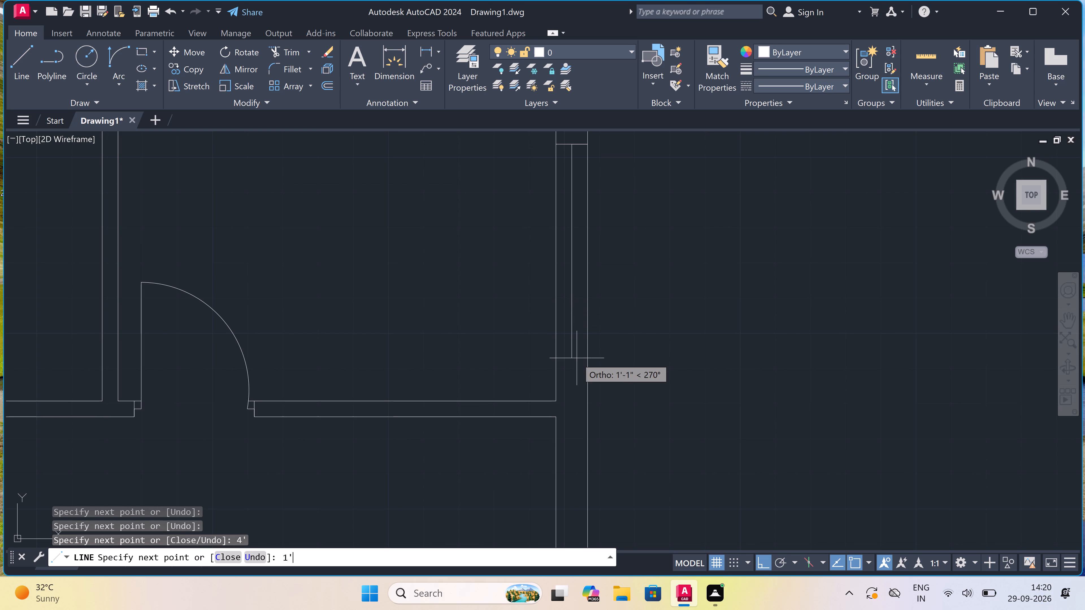
{"action": "key", "text": "space"}
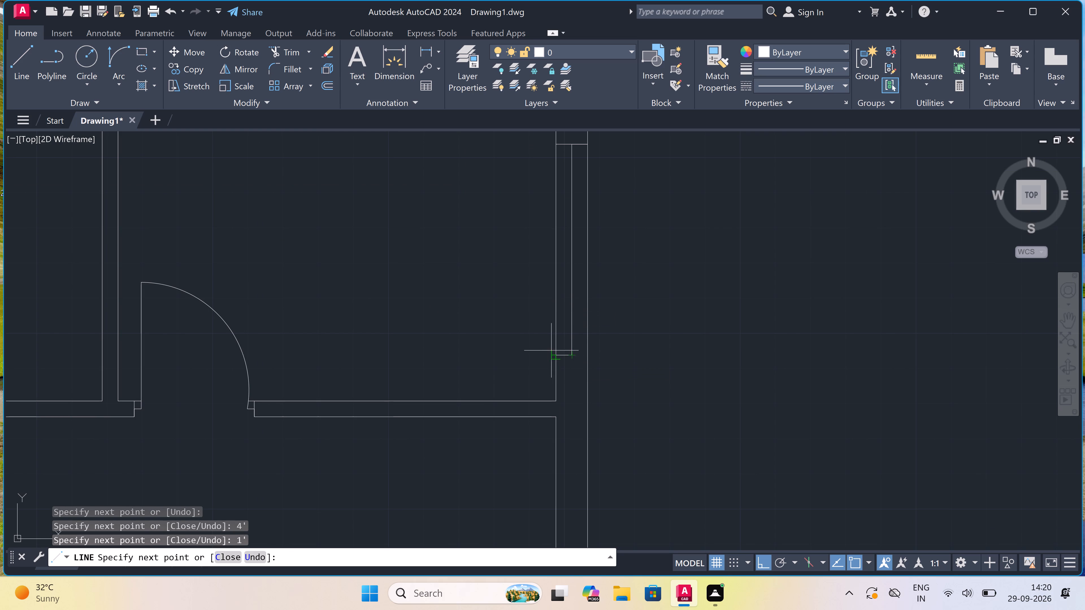
{"action": "left_click", "coordinate": [554, 354]}
{"action": "left_click", "coordinate": [583, 353]}
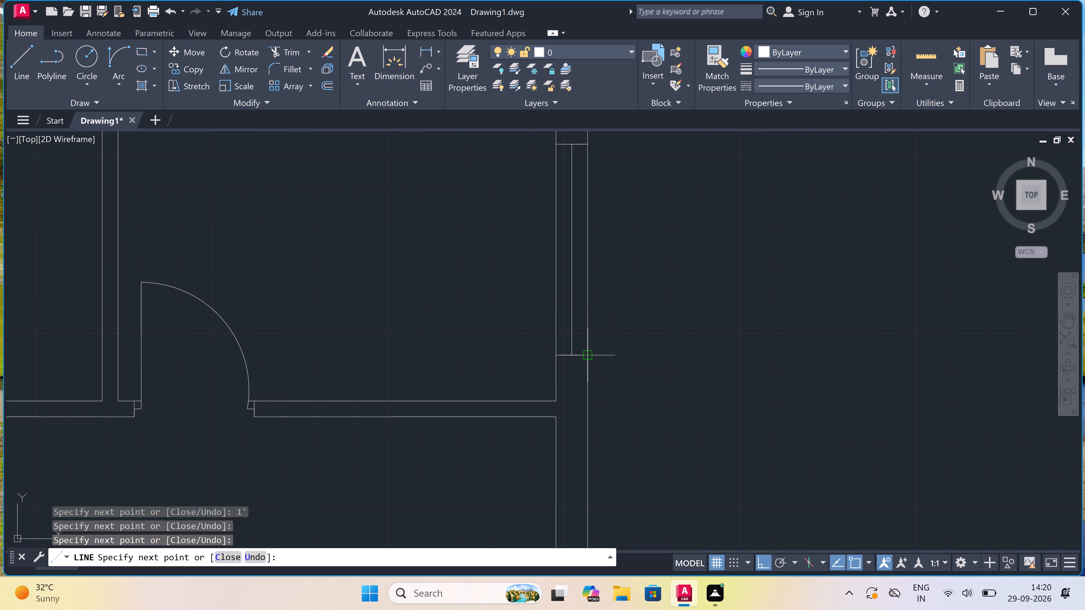
{"action": "key", "text": "Escape"}
Draw a vertical window end line across the top wall of the third room from the left and start a centre line at its midpoint.
{"action": "scroll", "coordinate": [532, 278], "scroll_direction": "down", "scroll_amount": 3}
{"action": "scroll", "coordinate": [524, 300], "scroll_direction": "down", "scroll_amount": 1}
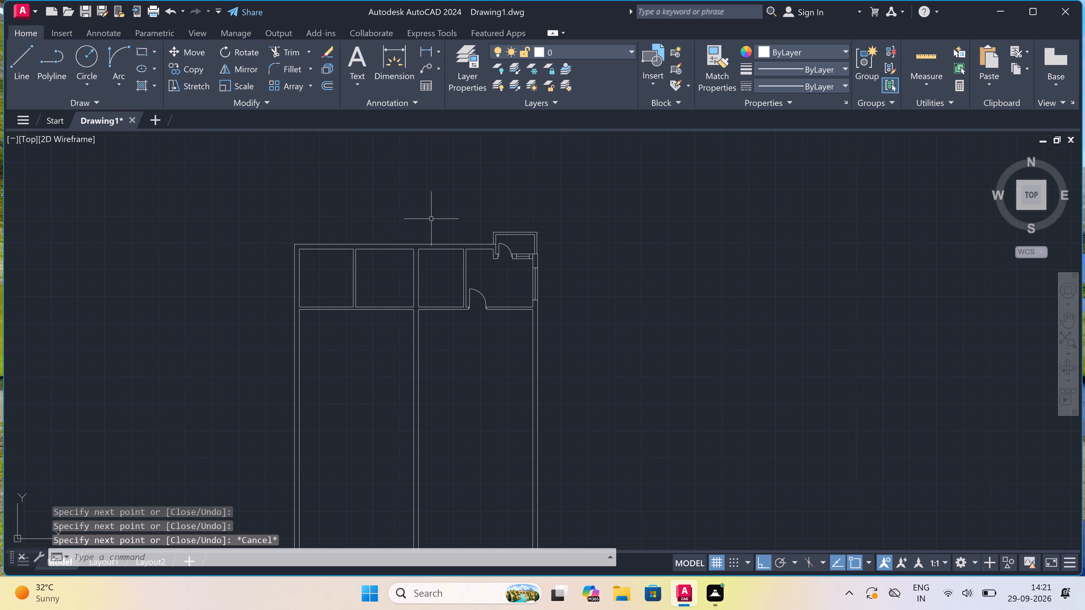
{"action": "scroll", "coordinate": [454, 236], "scroll_direction": "up", "scroll_amount": 2}
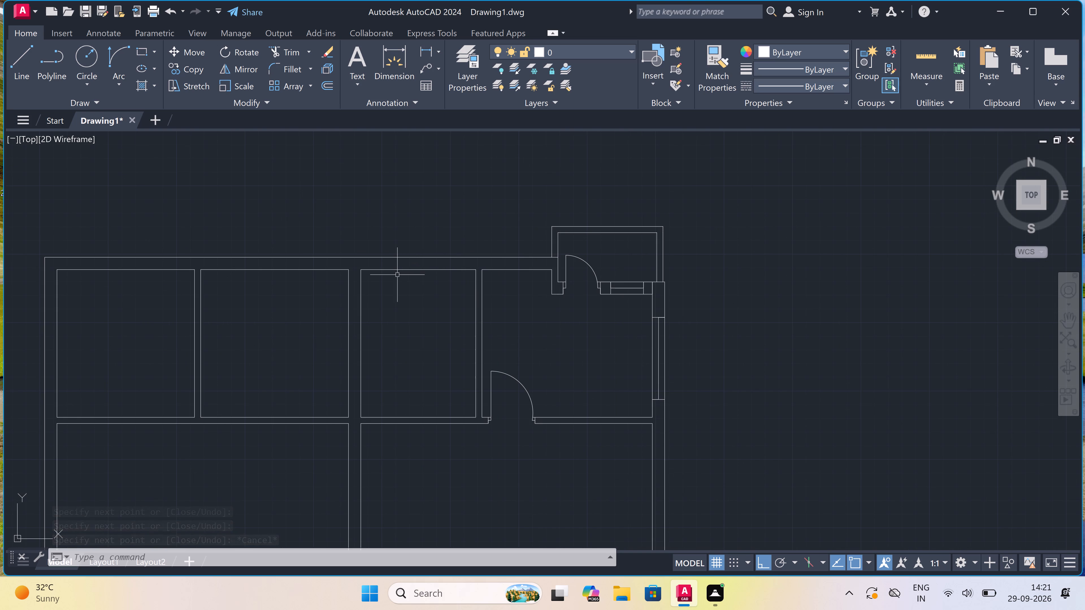
{"action": "scroll", "coordinate": [397, 275], "scroll_direction": "up", "scroll_amount": 1}
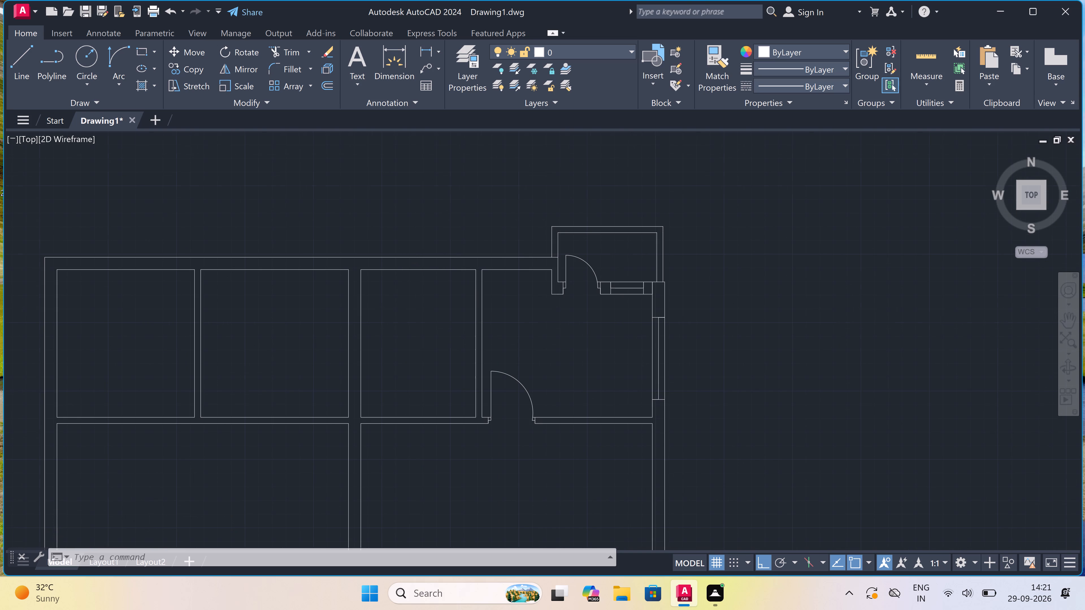
{"action": "scroll", "coordinate": [397, 275], "scroll_direction": "up", "scroll_amount": 1}
{"action": "scroll", "coordinate": [397, 275], "scroll_direction": "down", "scroll_amount": 1}
{"action": "key", "text": "space"}
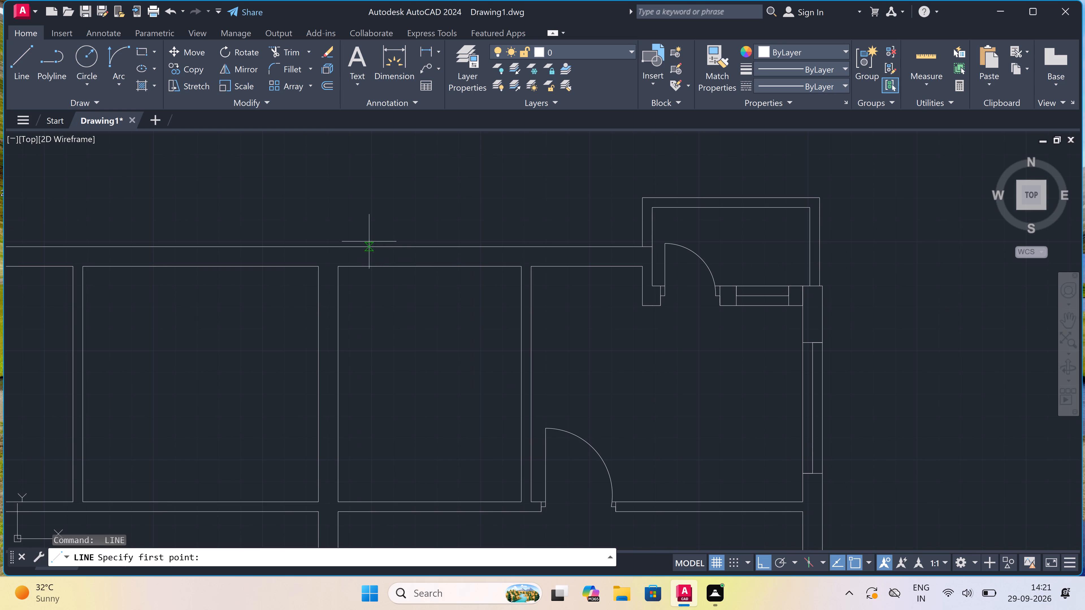
{"action": "left_click", "coordinate": [372, 245]}
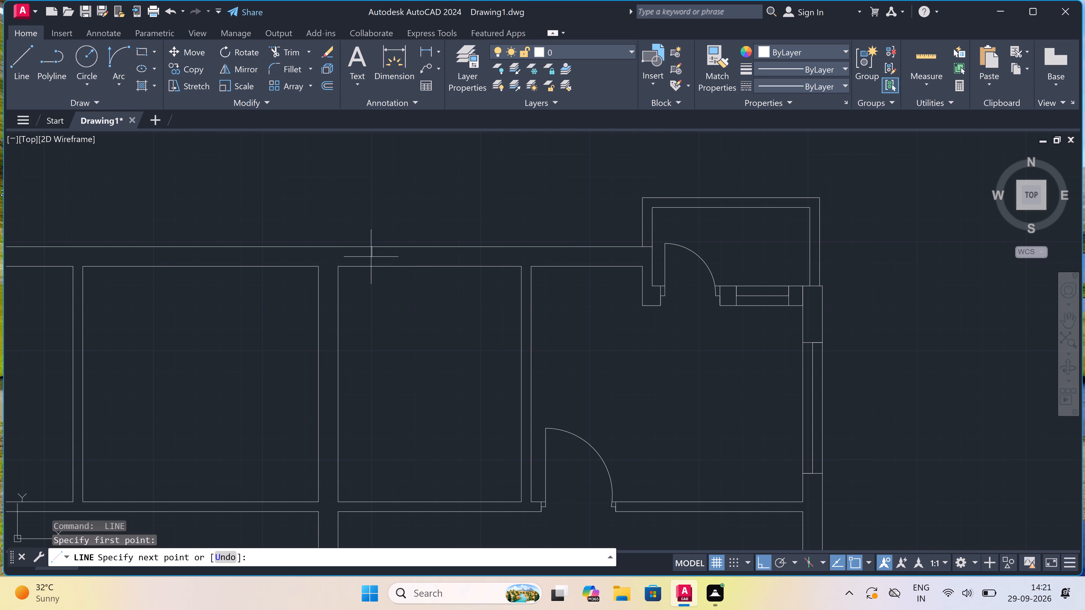
{"action": "left_click", "coordinate": [370, 261]}
{"action": "left_click", "coordinate": [369, 250]}
{"action": "scroll", "coordinate": [369, 251], "scroll_direction": "up", "scroll_amount": 2}
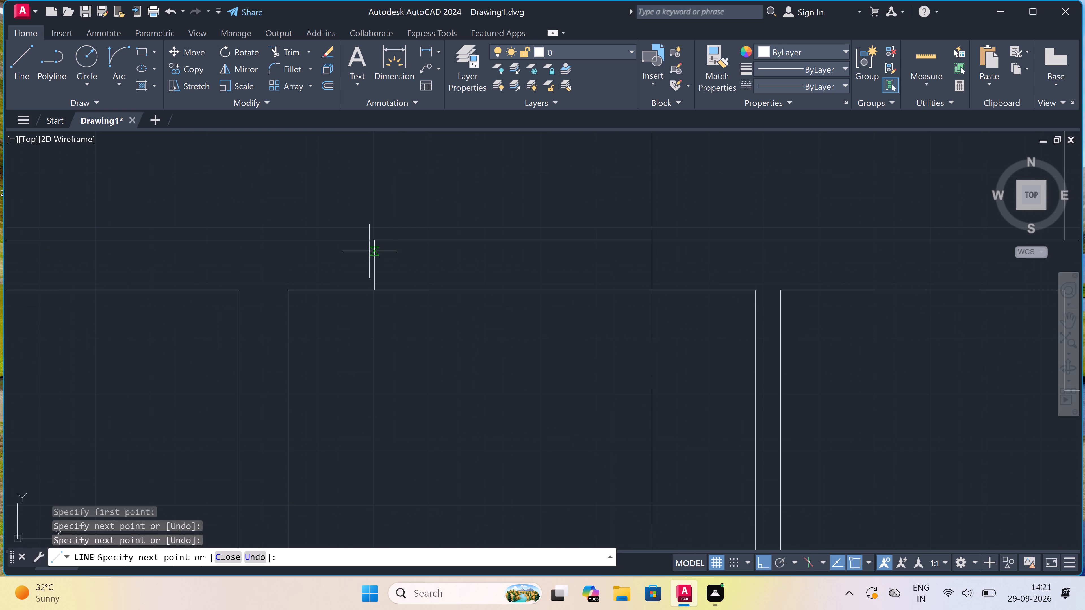
{"action": "left_click", "coordinate": [373, 262]}
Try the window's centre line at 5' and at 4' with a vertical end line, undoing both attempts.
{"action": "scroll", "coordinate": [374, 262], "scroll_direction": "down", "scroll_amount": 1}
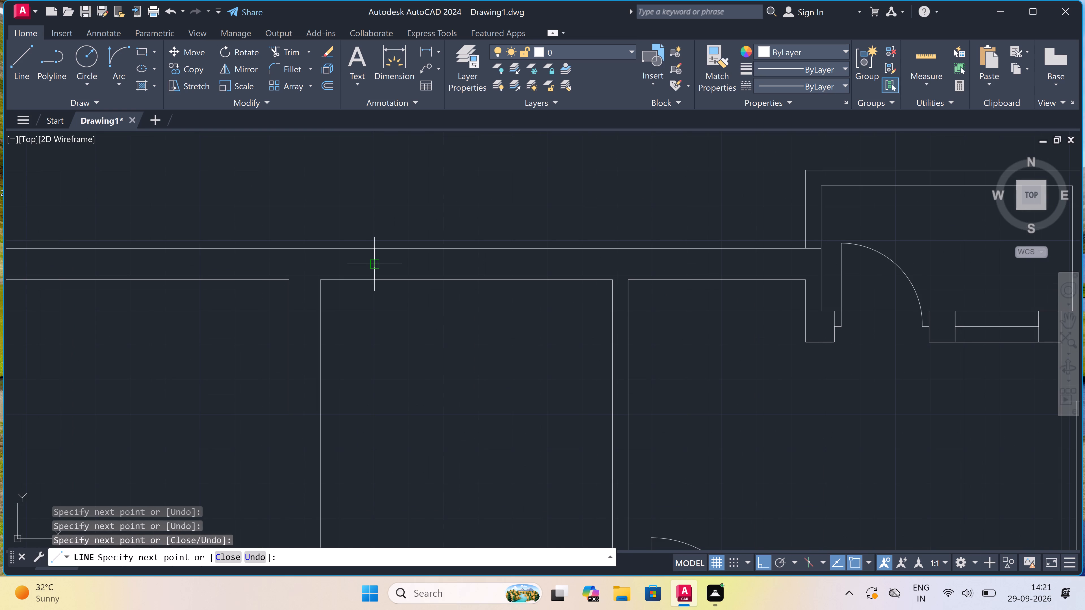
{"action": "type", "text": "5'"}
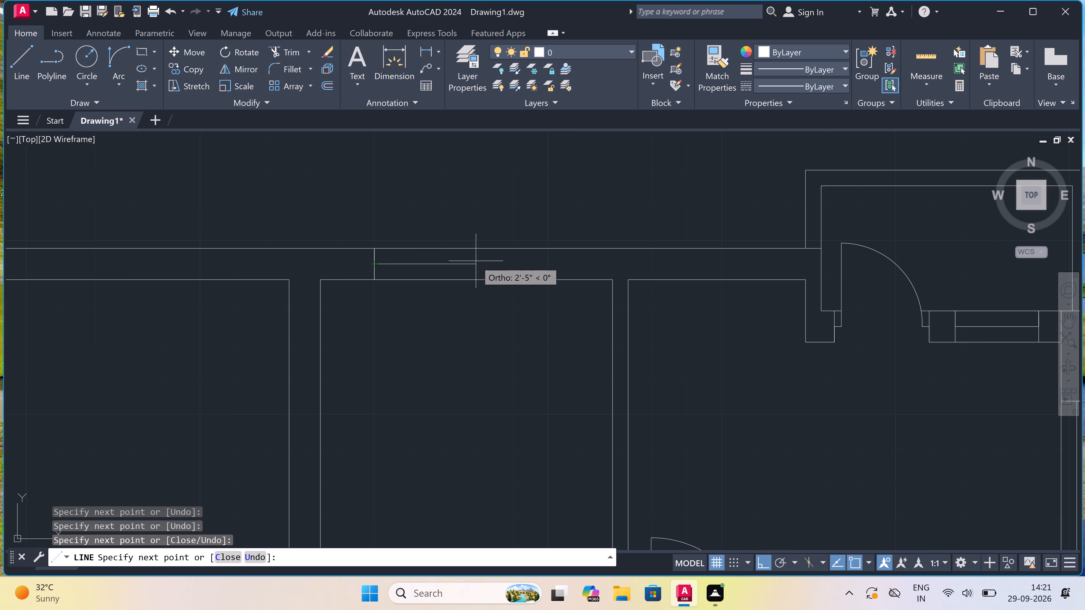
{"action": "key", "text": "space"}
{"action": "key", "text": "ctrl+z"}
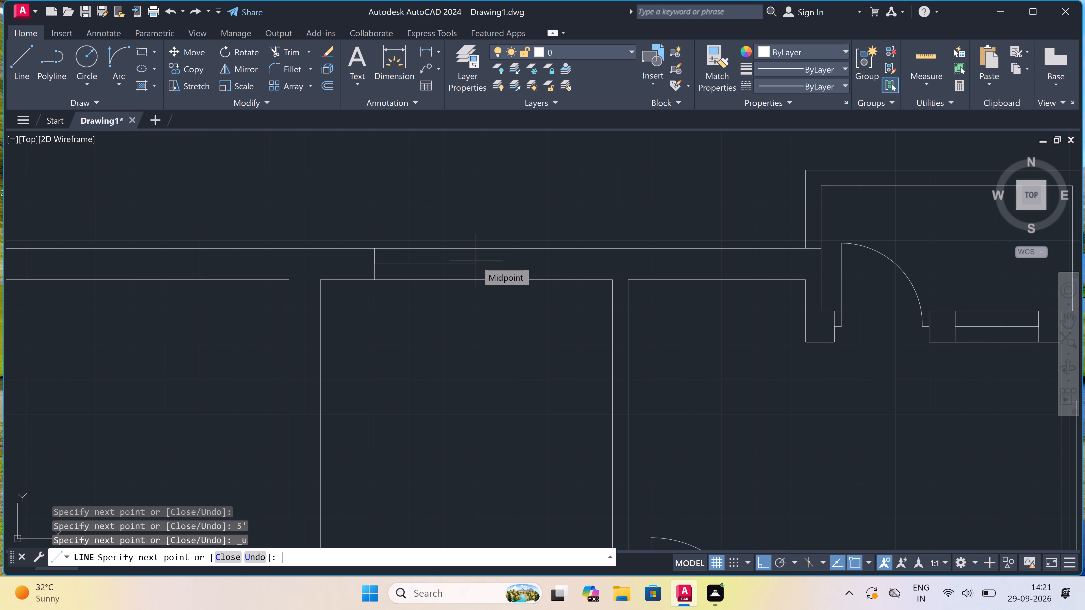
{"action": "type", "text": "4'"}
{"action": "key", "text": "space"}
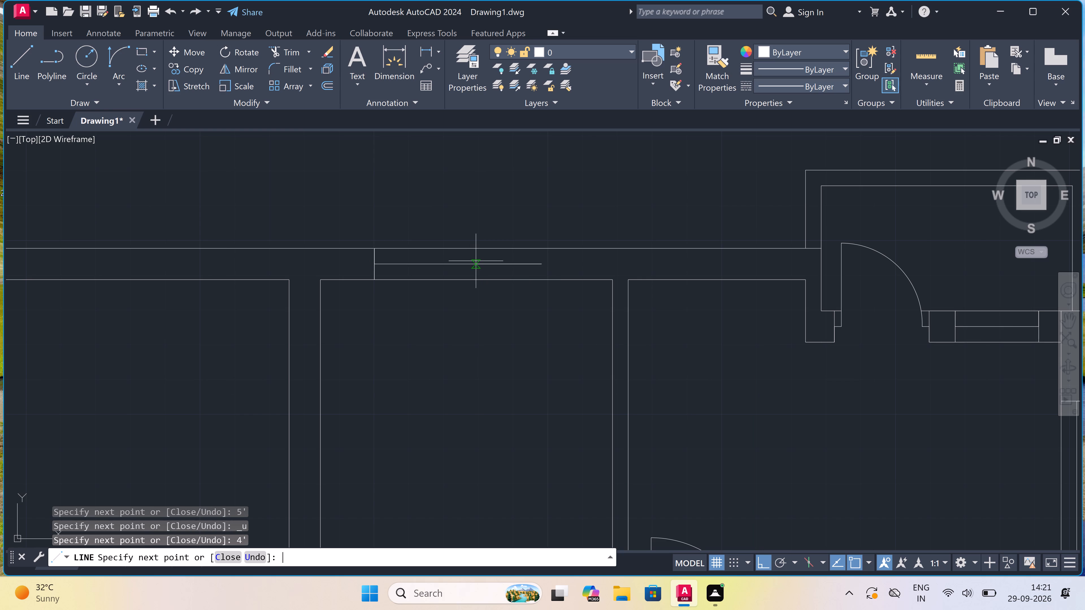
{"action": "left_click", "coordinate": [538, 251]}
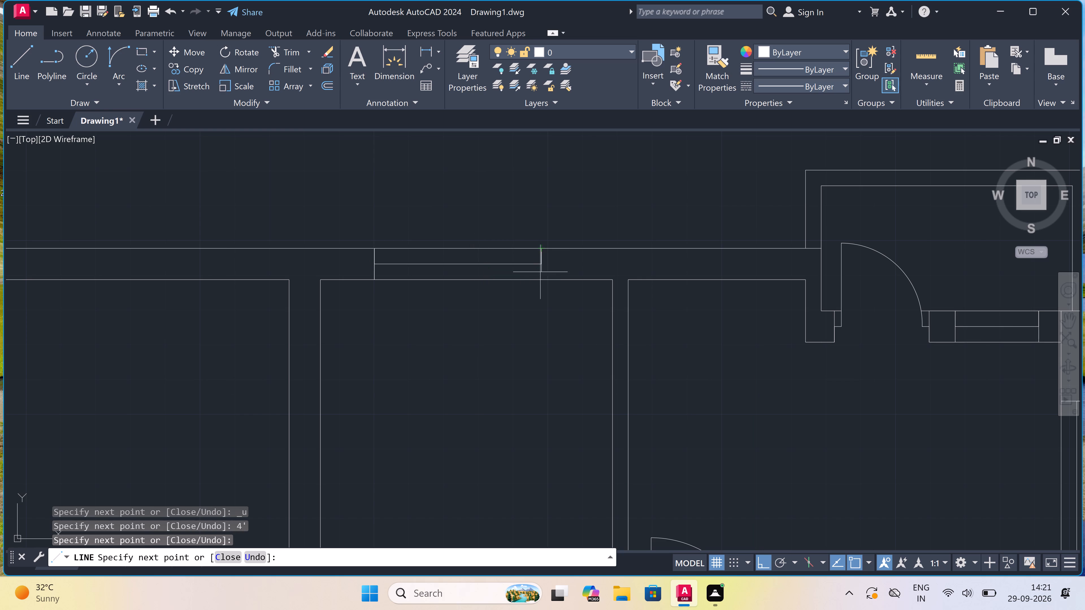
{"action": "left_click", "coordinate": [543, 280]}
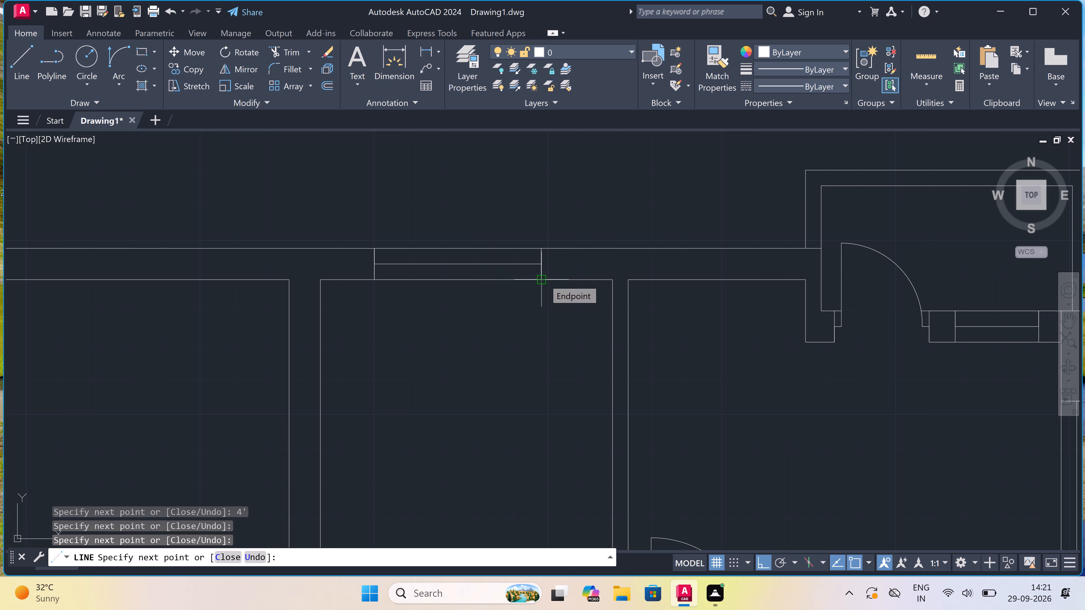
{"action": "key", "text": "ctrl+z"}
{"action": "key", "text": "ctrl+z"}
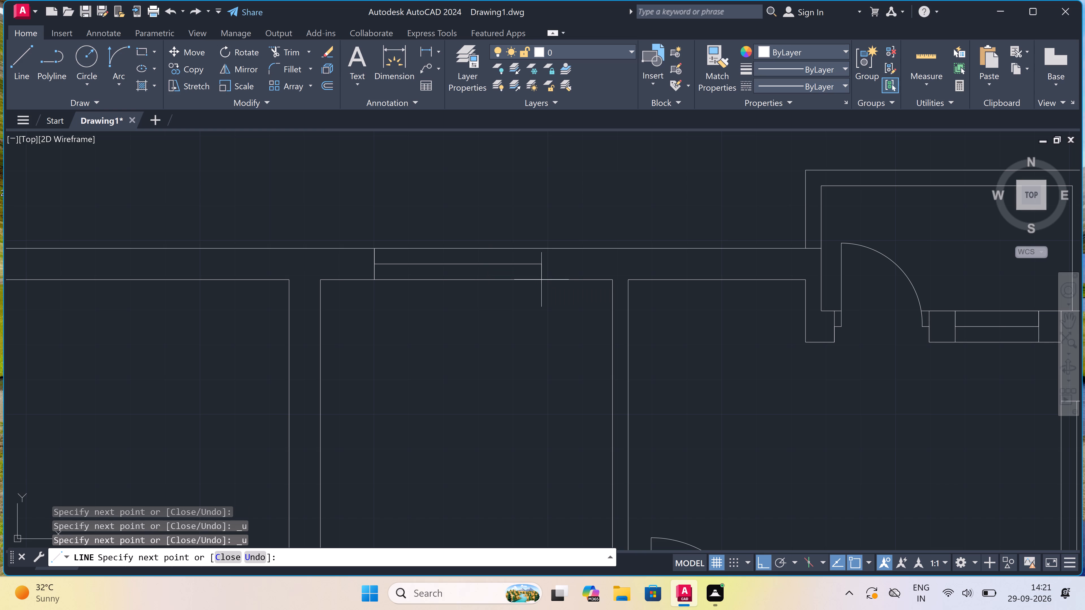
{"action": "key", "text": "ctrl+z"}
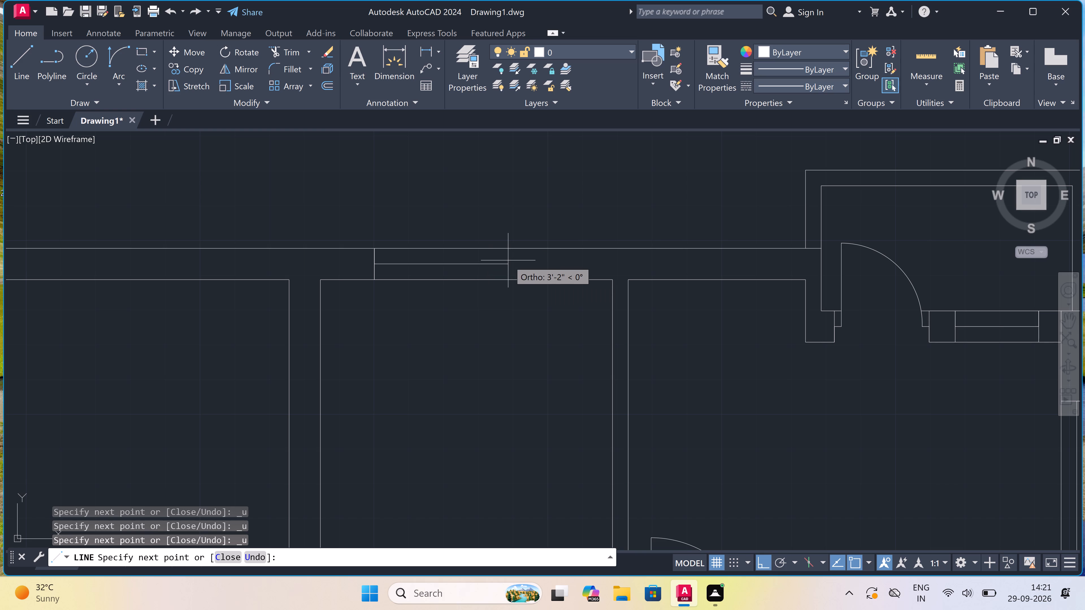
Draw the window's centre line 3' rightward and close it with a vertical end line across the top wall.
{"action": "type", "text": "3'"}
{"action": "key", "text": "space"}
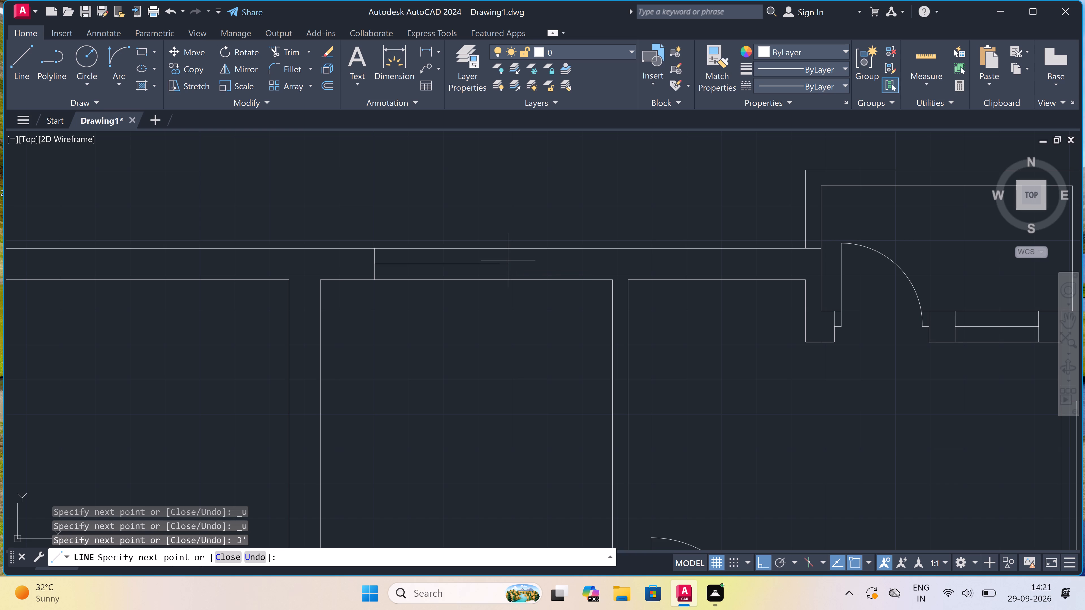
{"action": "left_click", "coordinate": [498, 248]}
{"action": "left_click", "coordinate": [495, 281]}
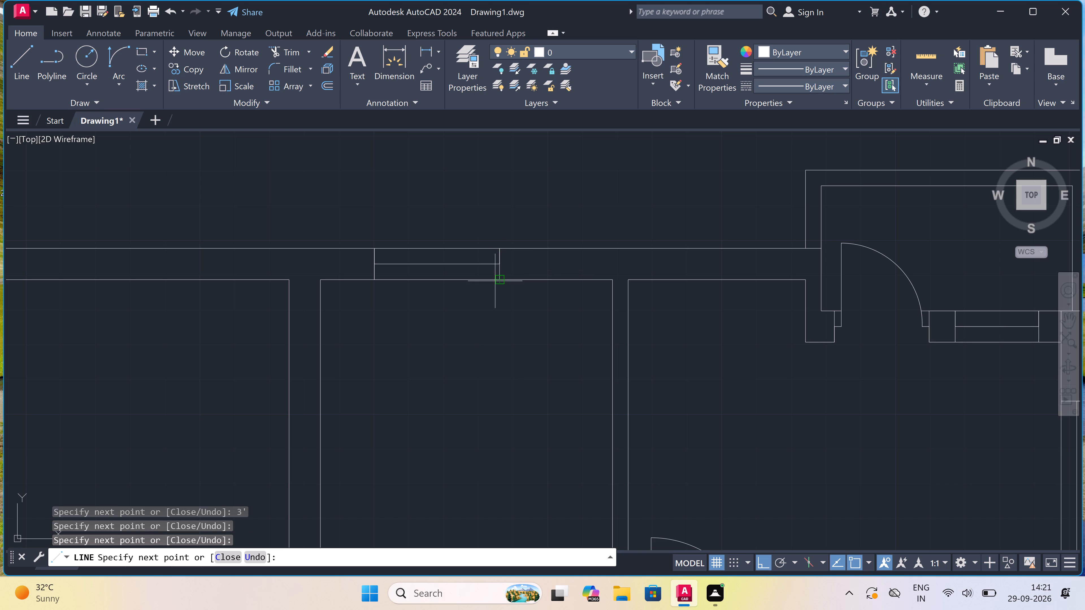
{"action": "key", "text": "Escape"}
{"action": "scroll", "coordinate": [496, 272], "scroll_direction": "down", "scroll_amount": 3}
{"action": "scroll", "coordinate": [483, 333], "scroll_direction": "up", "scroll_amount": 2}
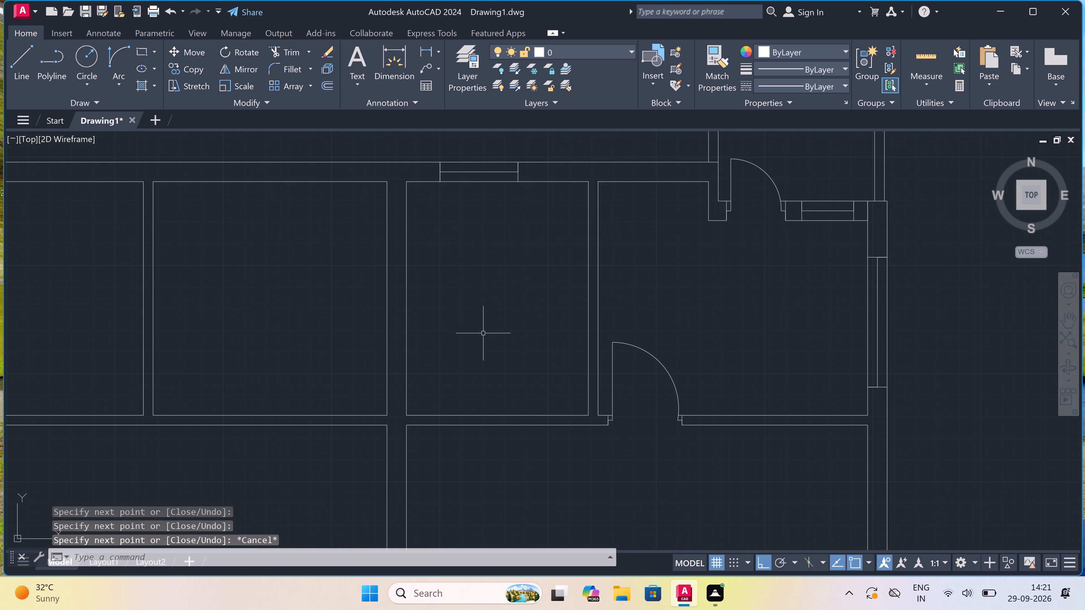
Draw an L-shaped line inside the third room, up from its bottom wall and across to the partition on its right.
{"action": "key", "text": "space"}
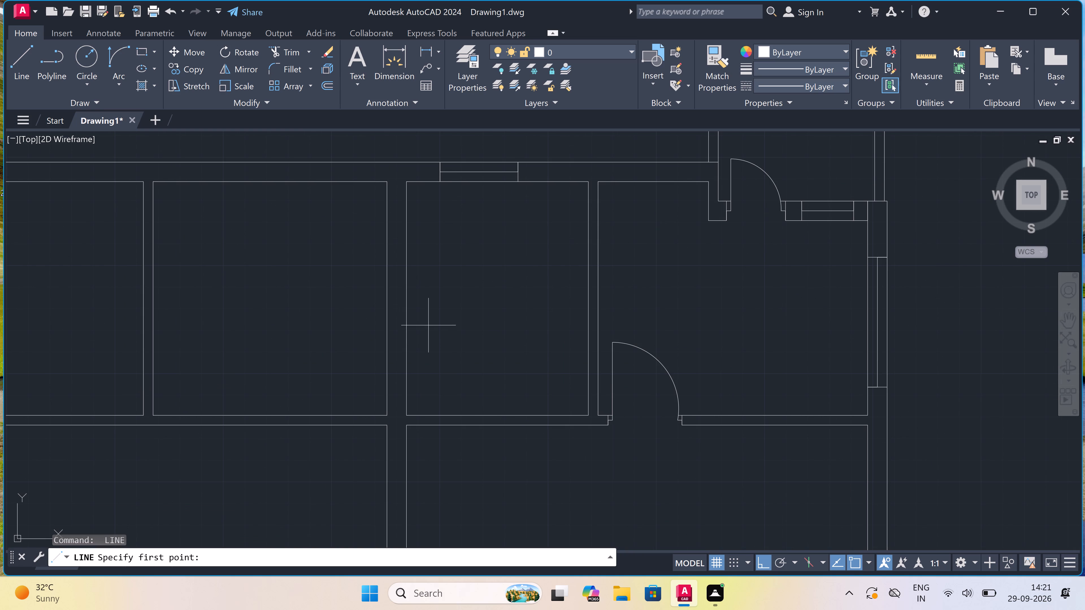
{"action": "left_click", "coordinate": [443, 414]}
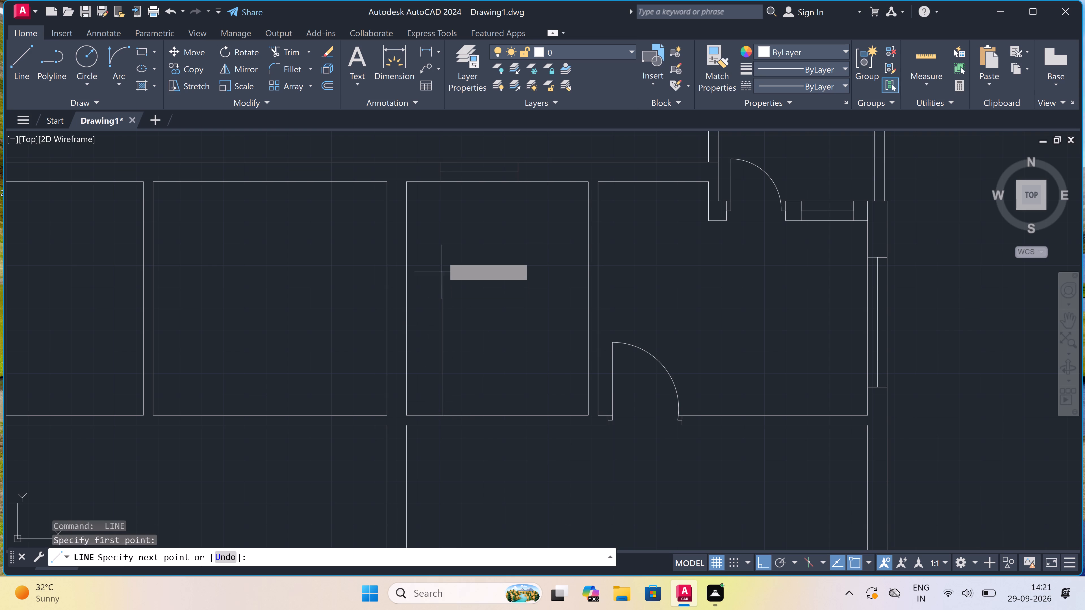
{"action": "left_click_drag", "start_coordinate": [439, 225], "coordinate": [443, 222]}
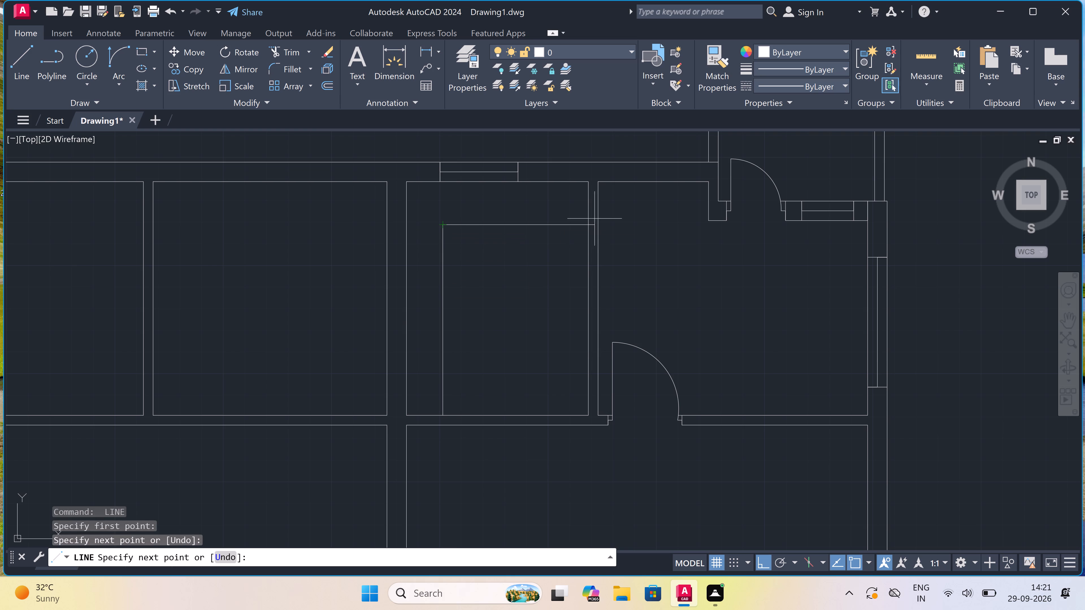
{"action": "left_click", "coordinate": [591, 221]}
{"action": "key", "text": "Escape"}
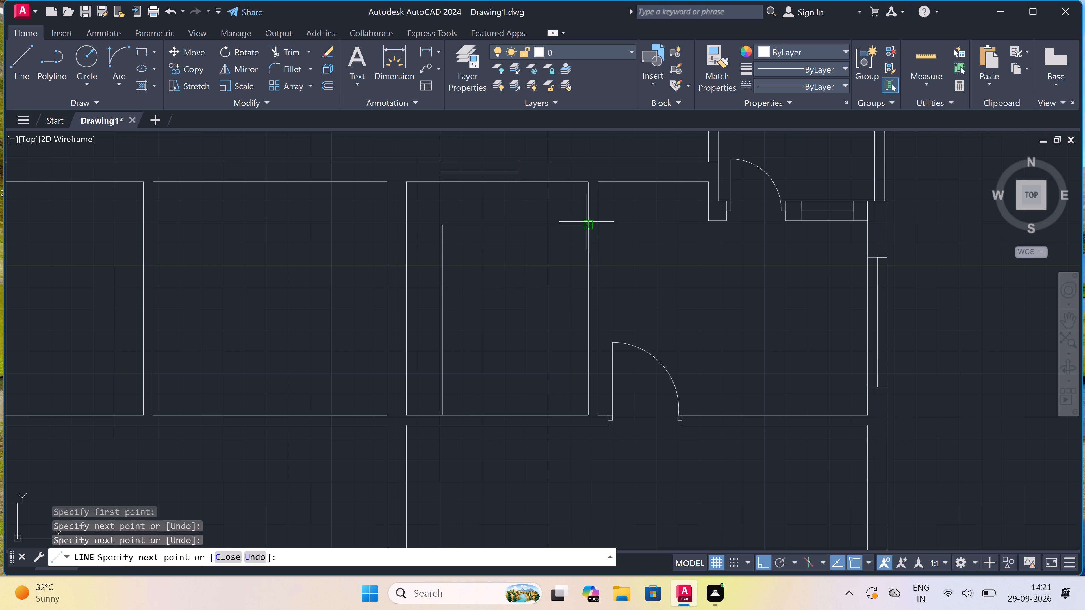
Draw two vertical end lines across the third room's bottom partition, one near mid-width and one in line with the right partition's inner face.
{"action": "scroll", "coordinate": [555, 213], "scroll_direction": "down", "scroll_amount": 3}
{"action": "scroll", "coordinate": [569, 266], "scroll_direction": "up", "scroll_amount": 3}
{"action": "key", "text": "space"}
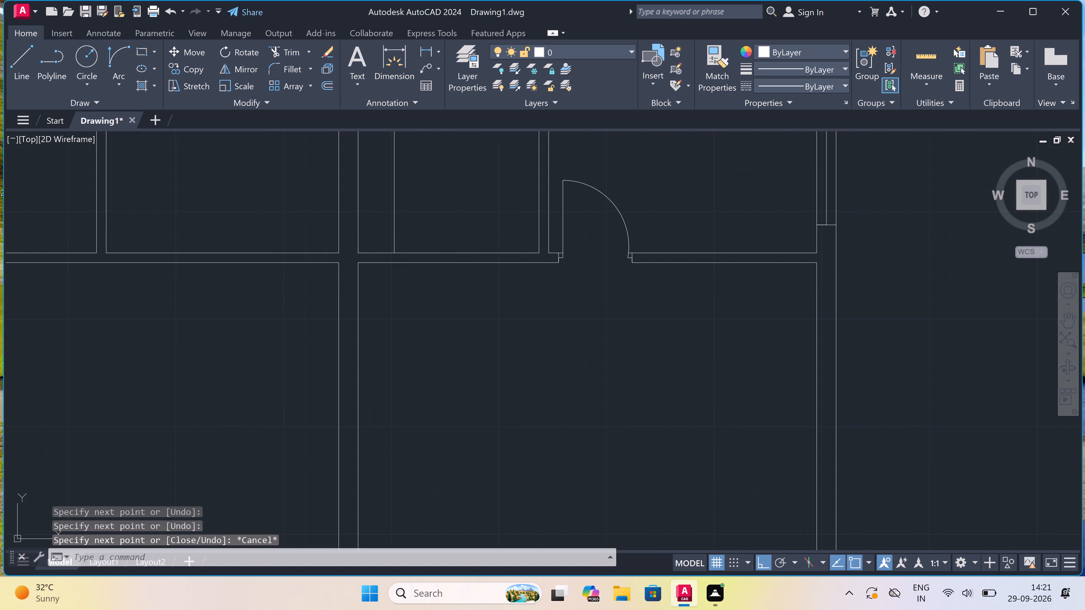
{"action": "scroll", "coordinate": [524, 249], "scroll_direction": "up", "scroll_amount": 1}
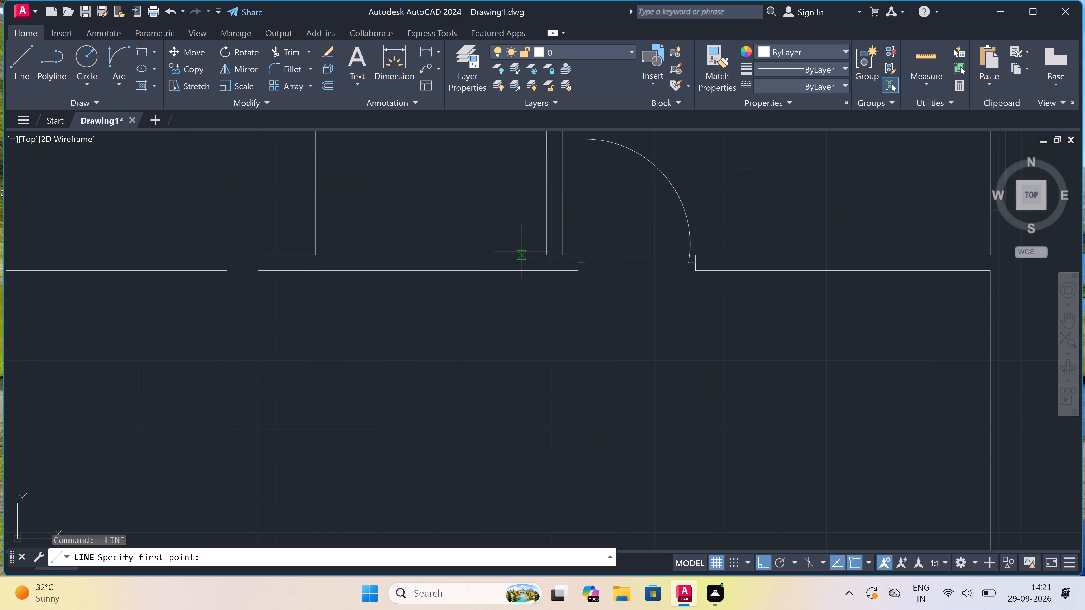
{"action": "double_click", "coordinate": [396, 254]}
{"action": "left_click", "coordinate": [402, 272]}
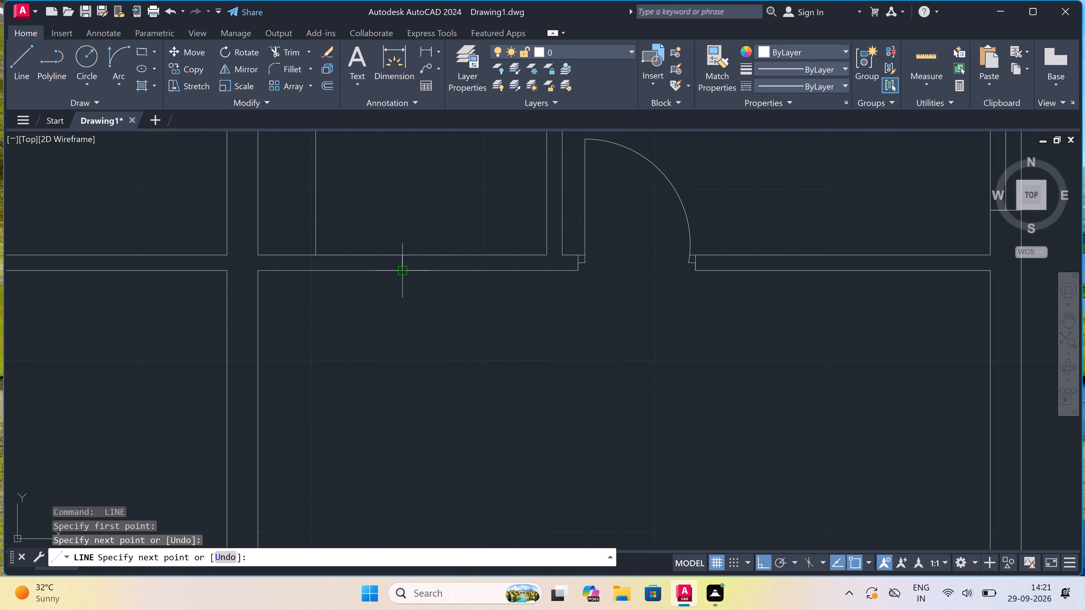
{"action": "key", "text": "Escape"}
{"action": "key", "text": "space"}
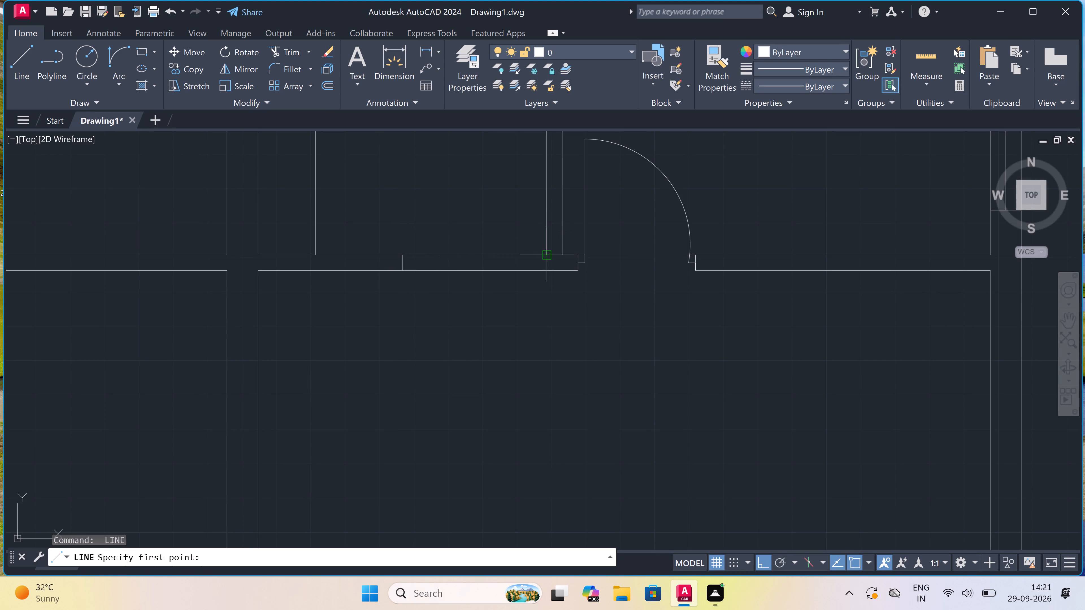
{"action": "left_click", "coordinate": [545, 259]}
{"action": "double_click", "coordinate": [545, 269]}
{"action": "key", "text": "Escape"}
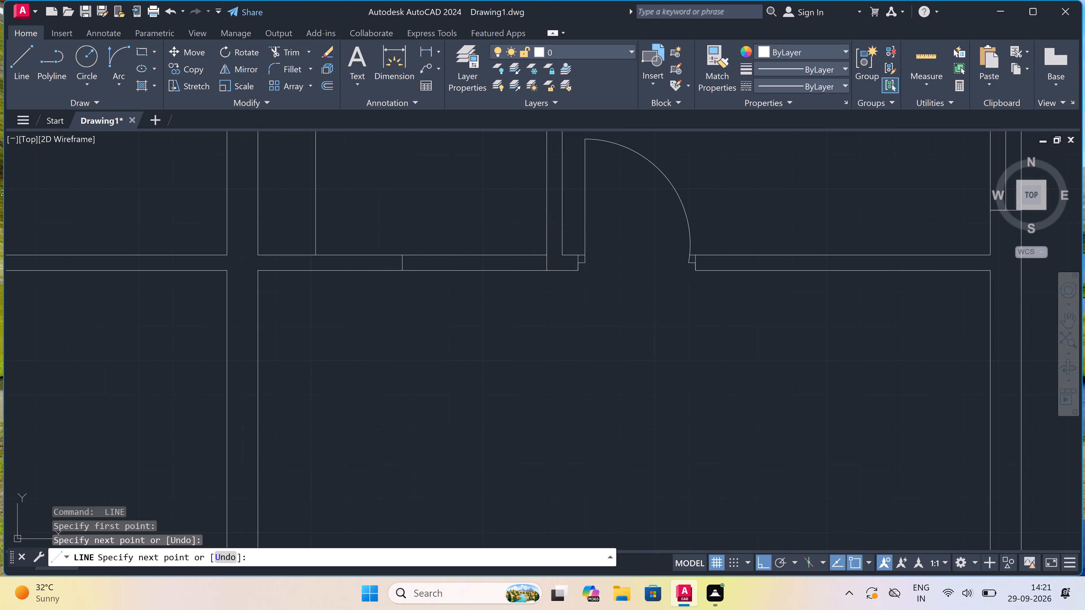
Trim both wall lines between the two end lines to open the third room's bottom partition.
{"action": "type", "text": "tr"}
{"action": "key", "text": "space"}
{"action": "left_click_drag", "start_coordinate": [502, 239], "coordinate": [502, 248]}
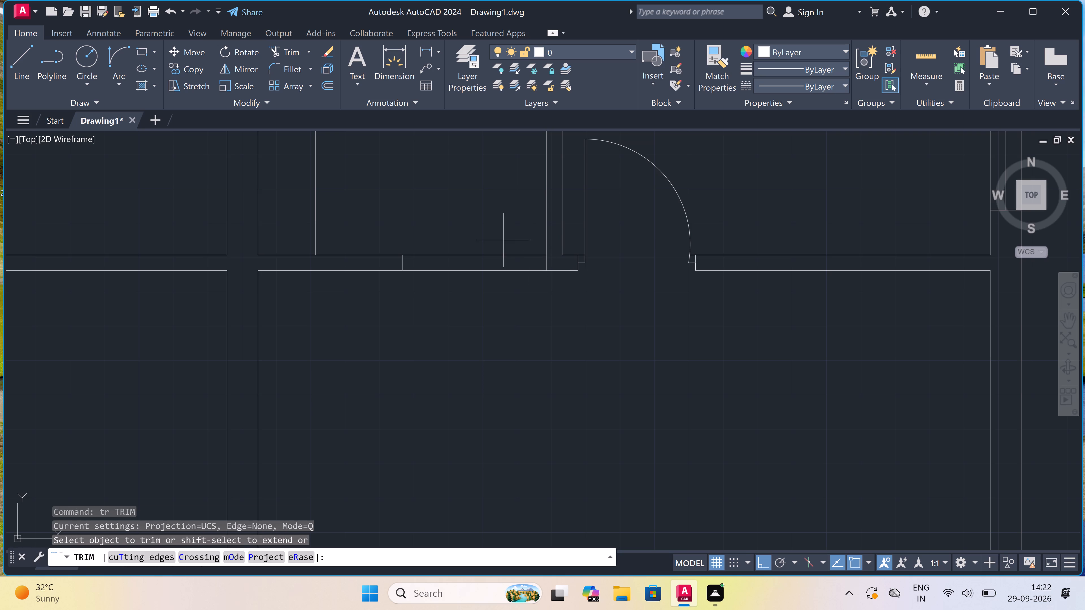
{"action": "left_click", "coordinate": [492, 356]}
{"action": "key", "text": "Escape"}
Draw the second room's left door jamb across its bottom partition, with a 2" stop from its midpoint and a 3' door leaf upward.
{"action": "scroll", "coordinate": [483, 329], "scroll_direction": "down", "scroll_amount": 3}
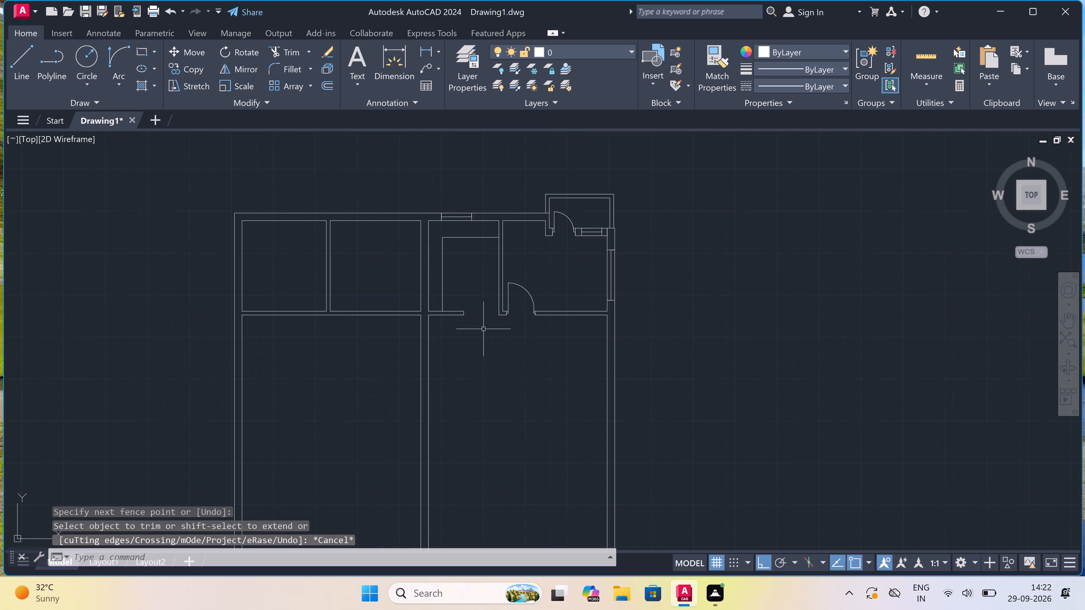
{"action": "scroll", "coordinate": [482, 329], "scroll_direction": "up", "scroll_amount": 1}
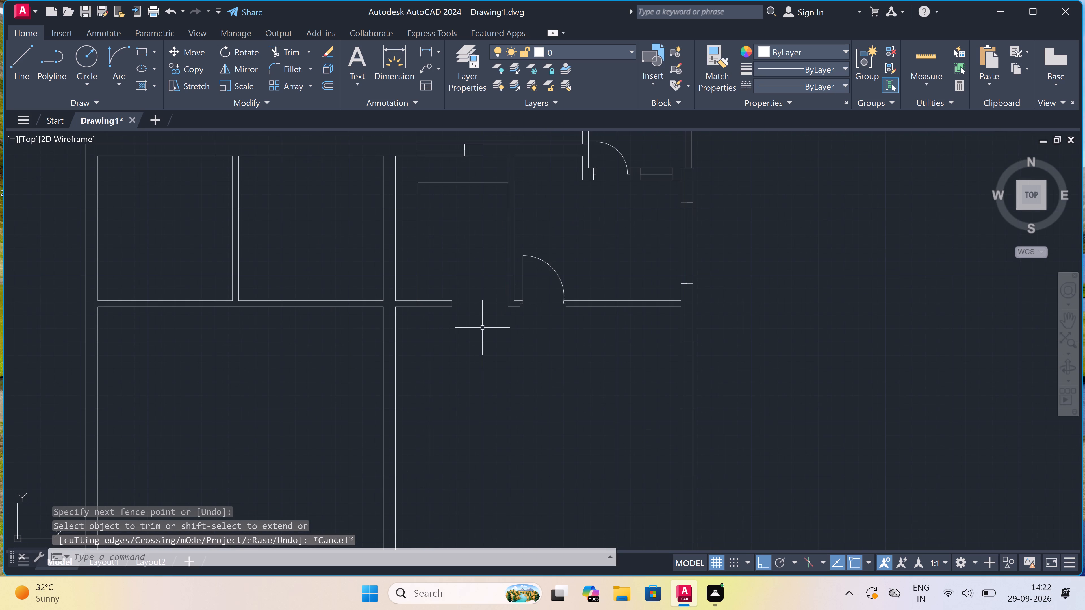
{"action": "scroll", "coordinate": [482, 328], "scroll_direction": "down", "scroll_amount": 1}
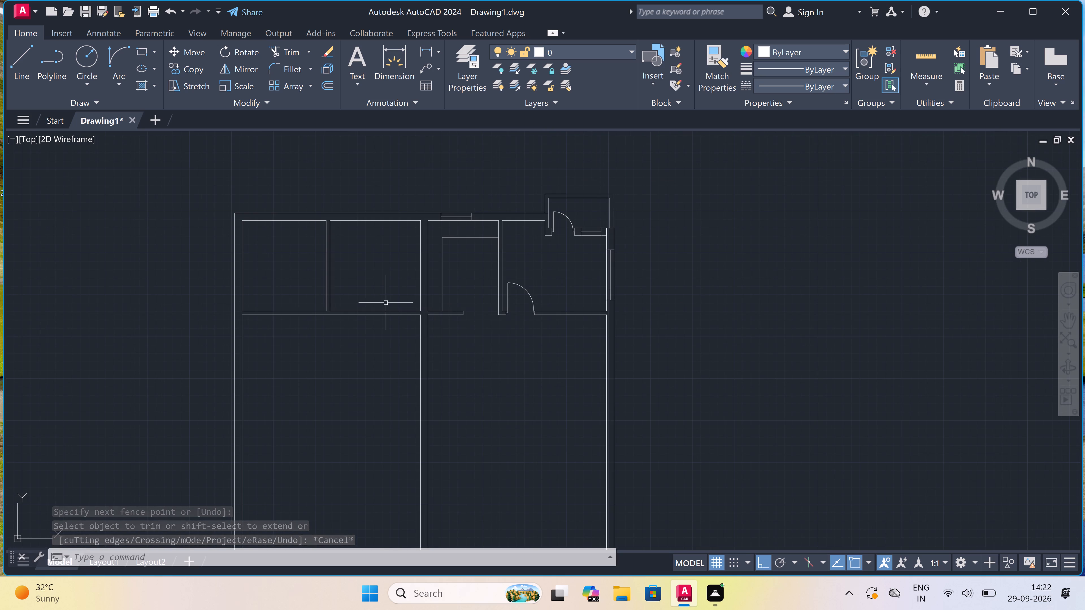
{"action": "scroll", "coordinate": [291, 310], "scroll_direction": "up", "scroll_amount": 1}
{"action": "scroll", "coordinate": [401, 293], "scroll_direction": "up", "scroll_amount": 1}
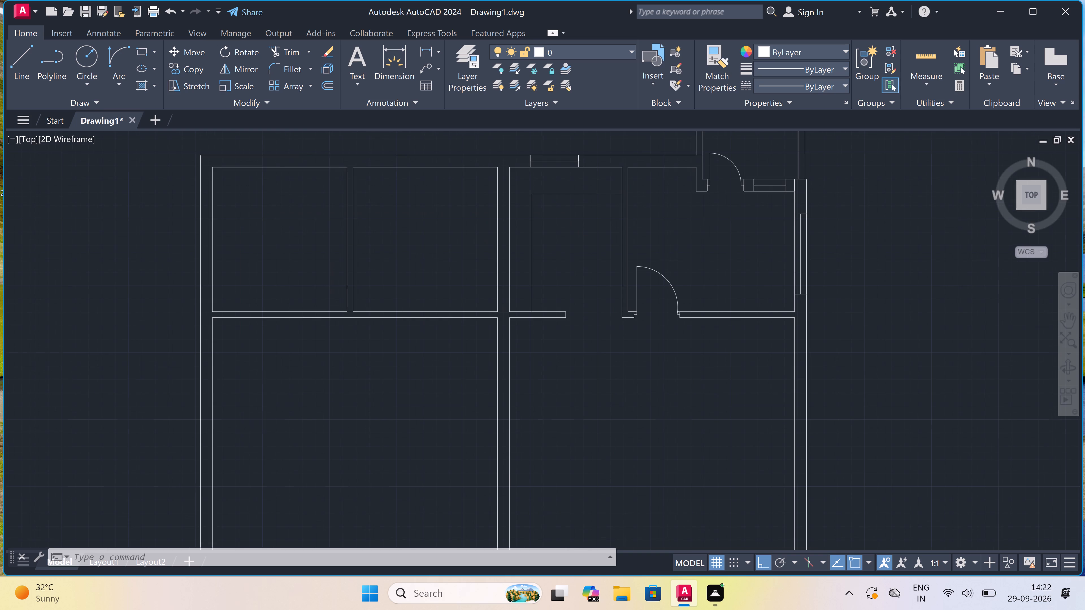
{"action": "key", "text": "l"}
{"action": "key", "text": "space"}
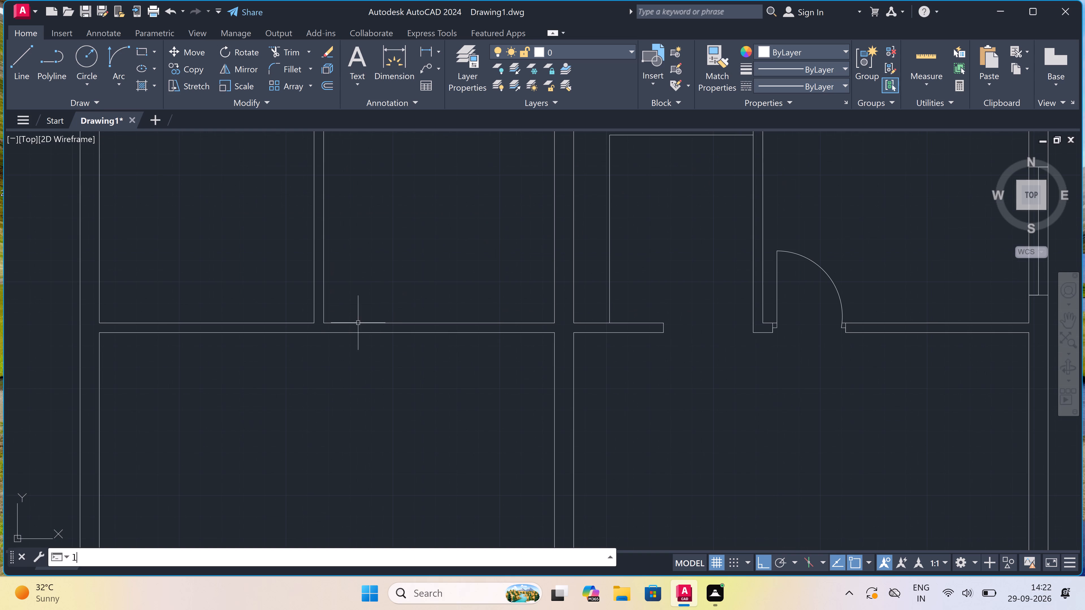
{"action": "scroll", "coordinate": [332, 326], "scroll_direction": "up", "scroll_amount": 1}
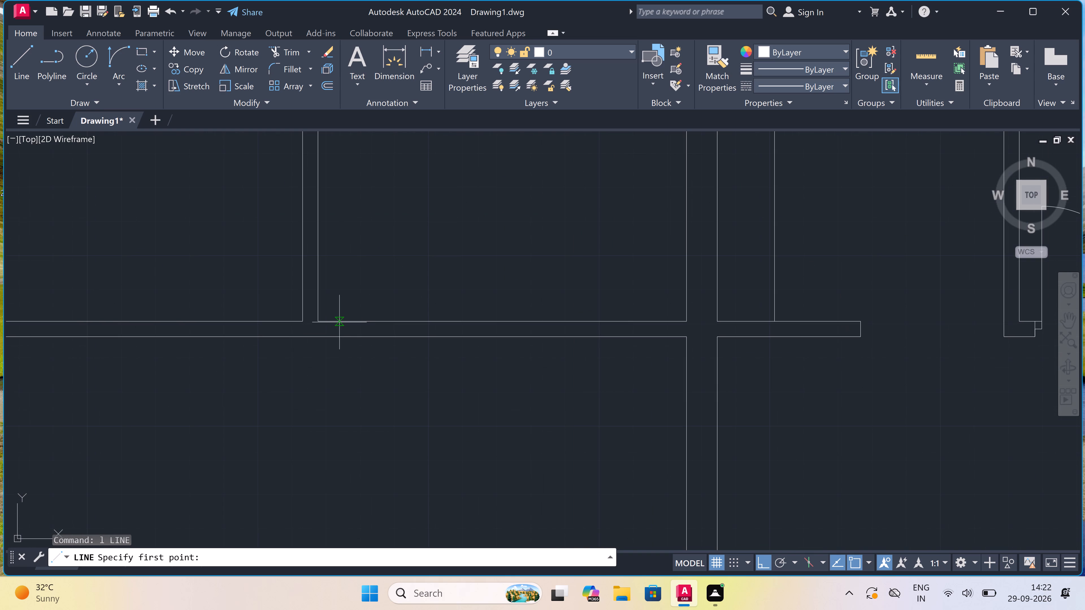
{"action": "left_click", "coordinate": [343, 322]}
{"action": "left_click", "coordinate": [346, 341]}
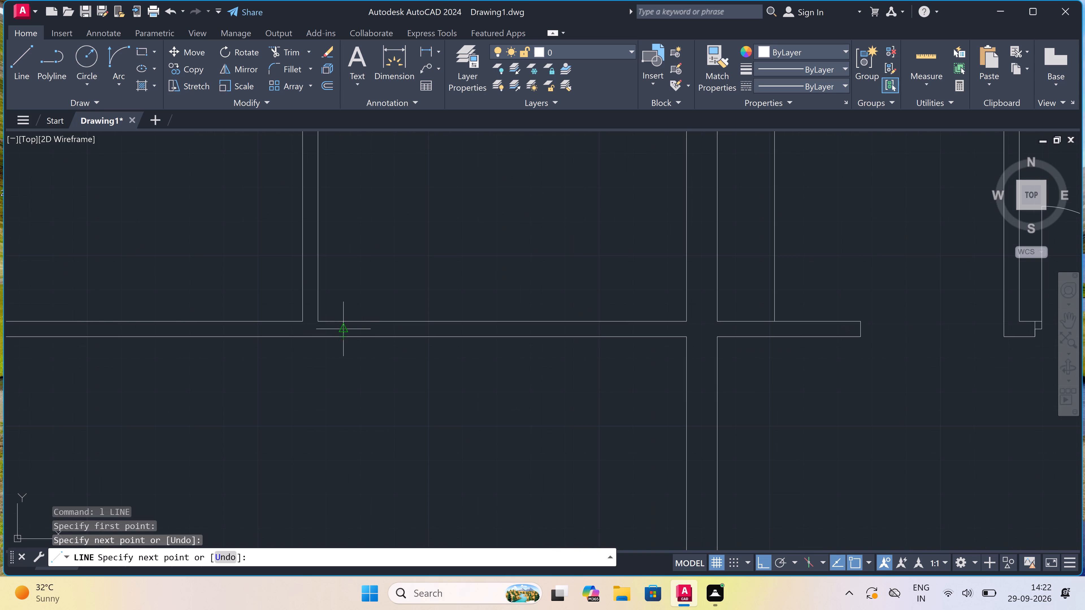
{"action": "left_click", "coordinate": [345, 330]}
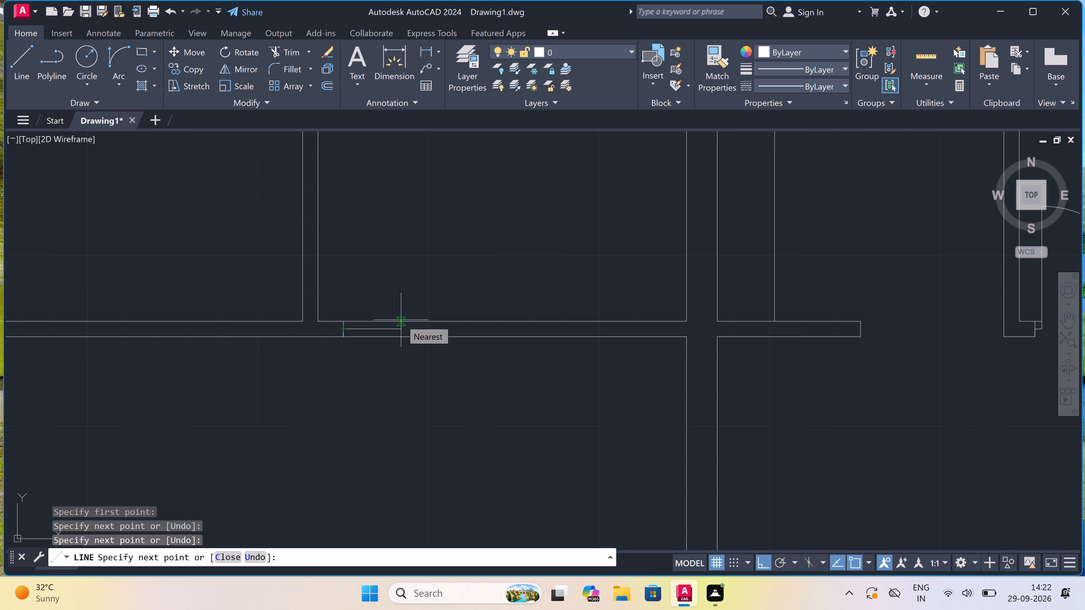
{"action": "key", "text": "2"}
{"action": "key", "text": "shift+quotedbl"}
{"action": "key", "text": "space"}
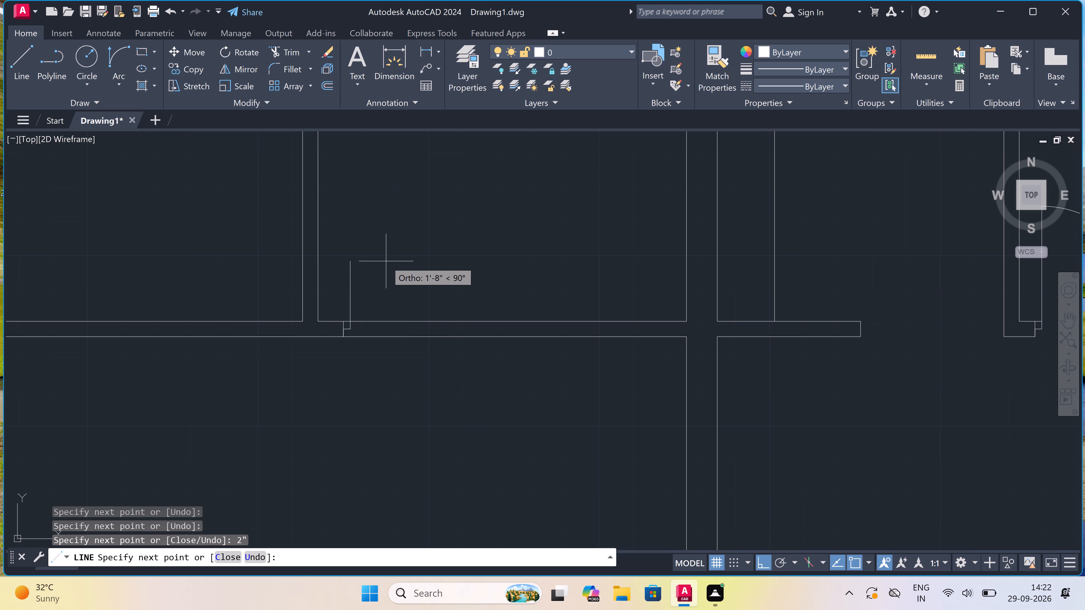
{"action": "type", "text": "3'"}
{"action": "key", "text": "space"}
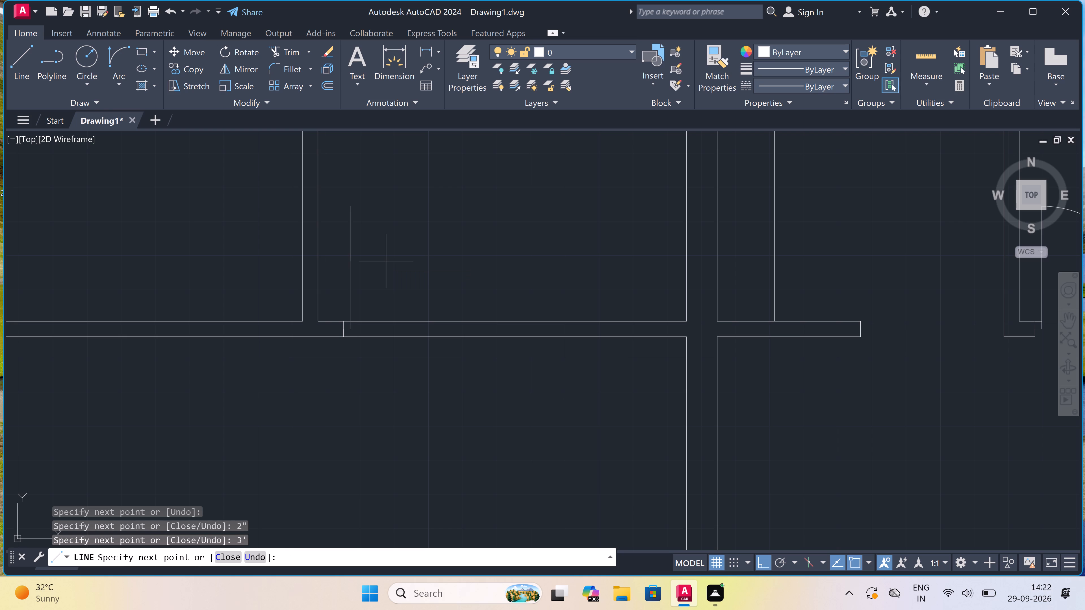
{"action": "key", "text": "Escape"}
Draw the second room's right door jamb across the bottom partition, with a 2" stop leftward from its midpoint.
{"action": "key", "text": "space"}
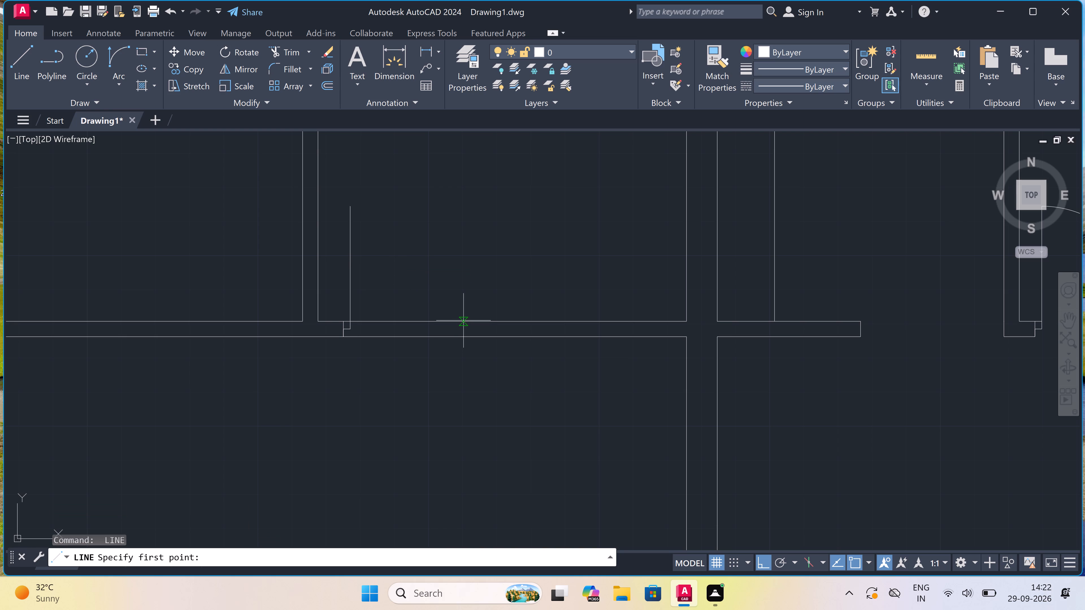
{"action": "left_click", "coordinate": [465, 321]}
{"action": "left_click", "coordinate": [470, 339]}
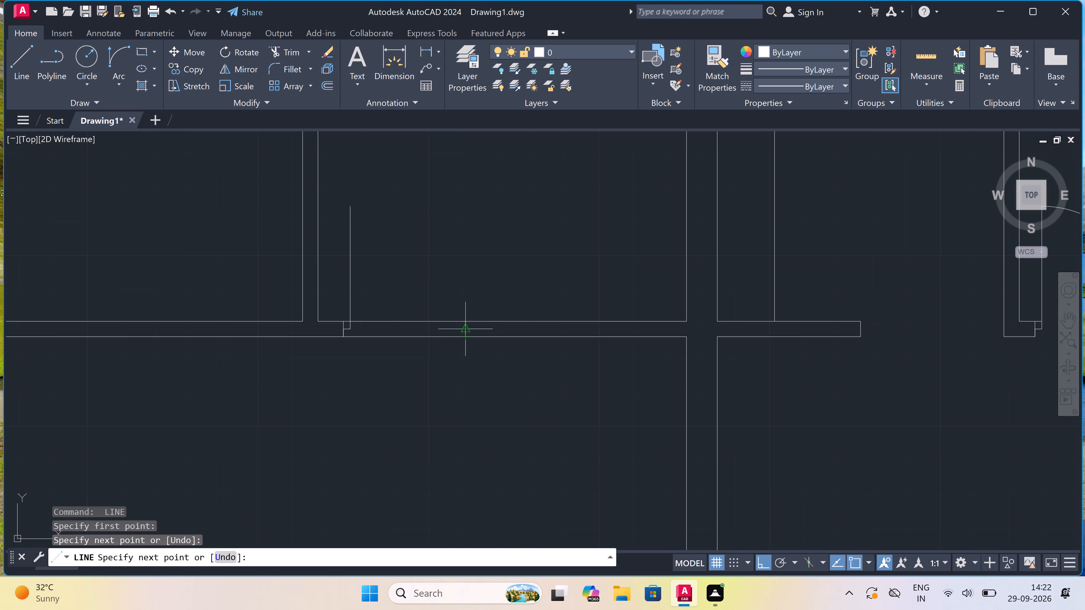
{"action": "left_click", "coordinate": [469, 332]}
{"action": "type", "text": "2\""}
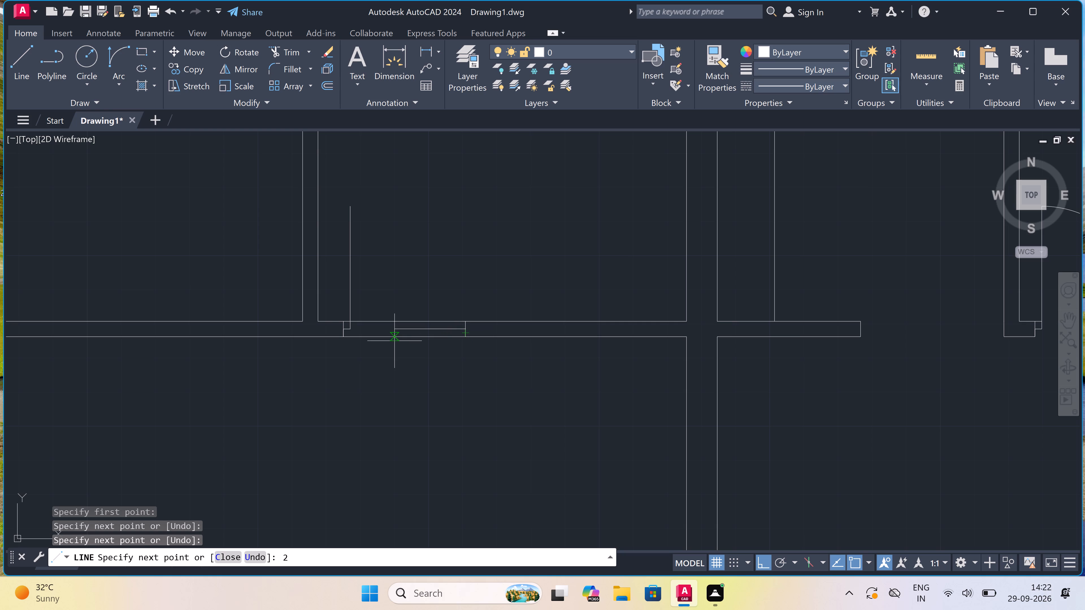
{"action": "key", "text": "space"}
{"action": "key", "text": "Escape"}
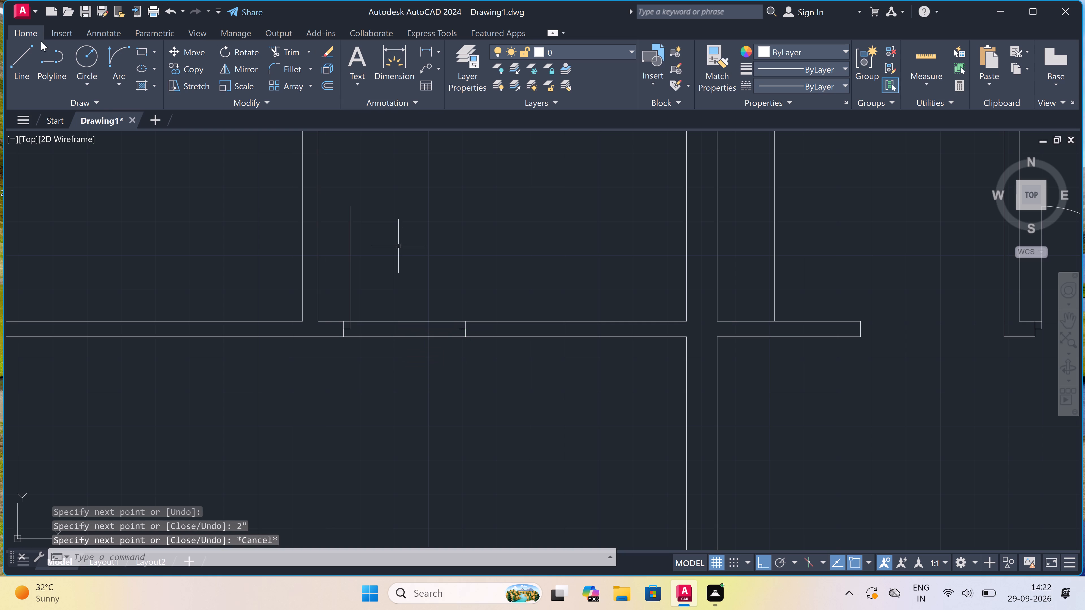
Draw the door swing arc from the top of the second room's door leaf to the end of the right jamb's stop.
{"action": "left_click", "coordinate": [120, 58]}
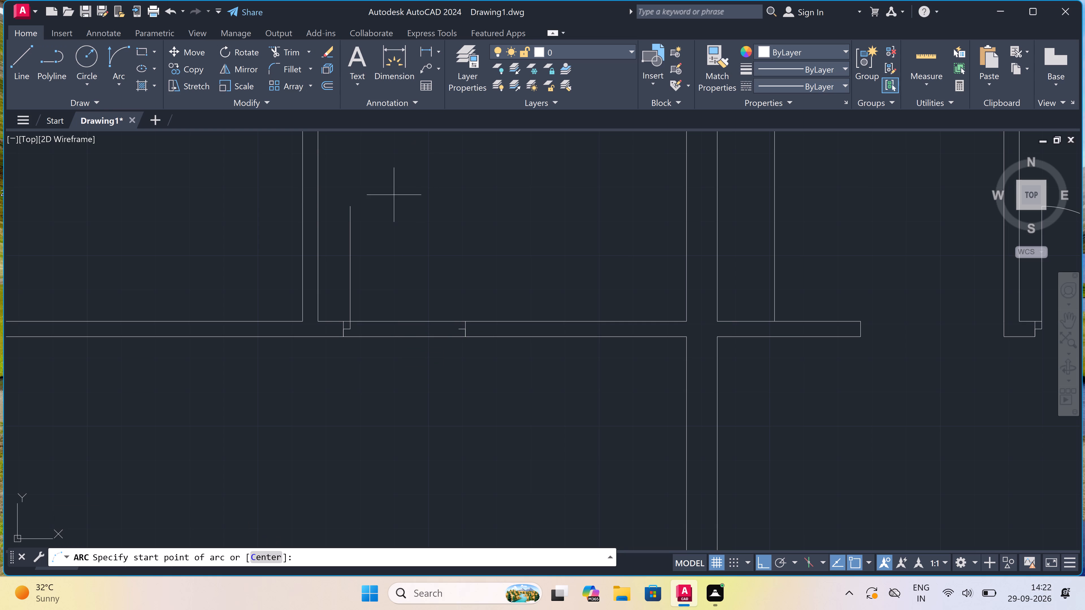
{"action": "left_click", "coordinate": [348, 205]}
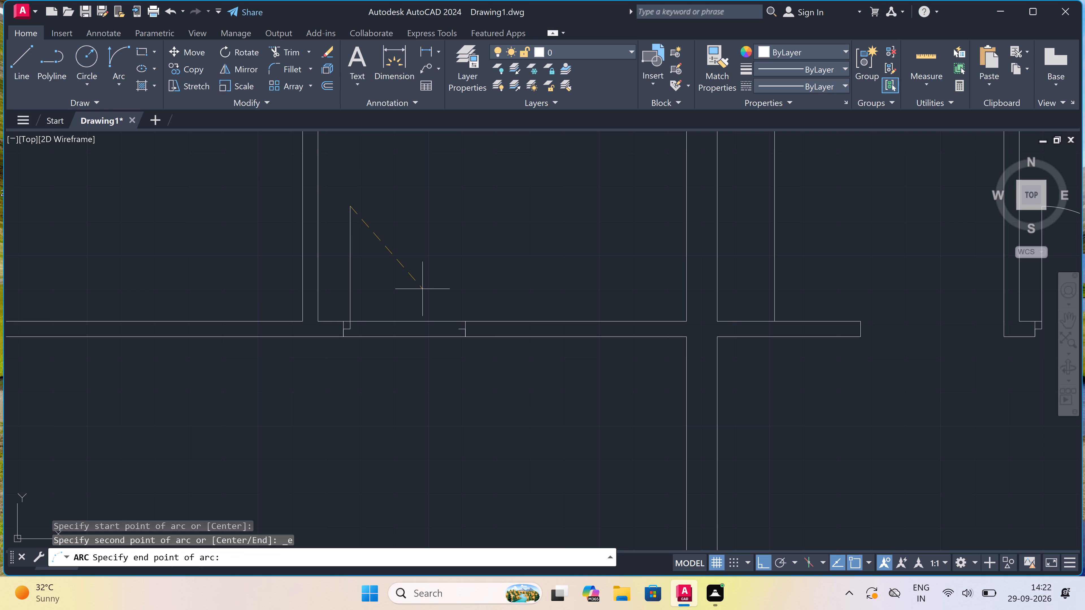
{"action": "left_click", "coordinate": [457, 328]}
{"action": "left_click", "coordinate": [504, 255]}
Trim both partition lines between the second room's door jambs to clear the doorway.
{"action": "type", "text": "tr"}
{"action": "key", "text": "space"}
{"action": "scroll", "coordinate": [504, 255], "scroll_direction": "down", "scroll_amount": 1}
{"action": "left_click", "coordinate": [451, 280]}
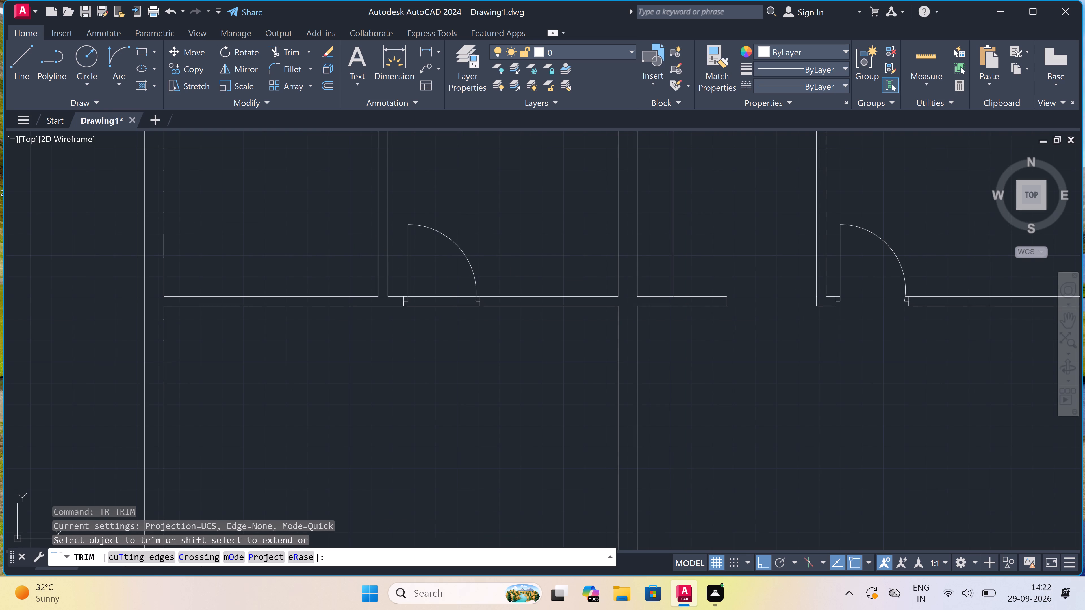
{"action": "left_click", "coordinate": [441, 330]}
{"action": "key", "text": "Escape"}
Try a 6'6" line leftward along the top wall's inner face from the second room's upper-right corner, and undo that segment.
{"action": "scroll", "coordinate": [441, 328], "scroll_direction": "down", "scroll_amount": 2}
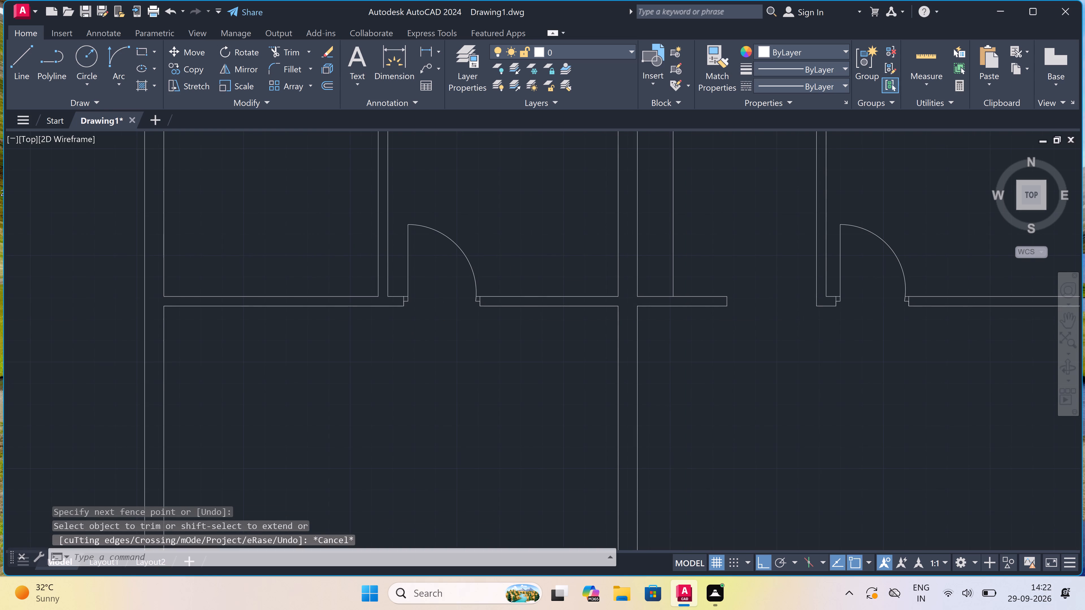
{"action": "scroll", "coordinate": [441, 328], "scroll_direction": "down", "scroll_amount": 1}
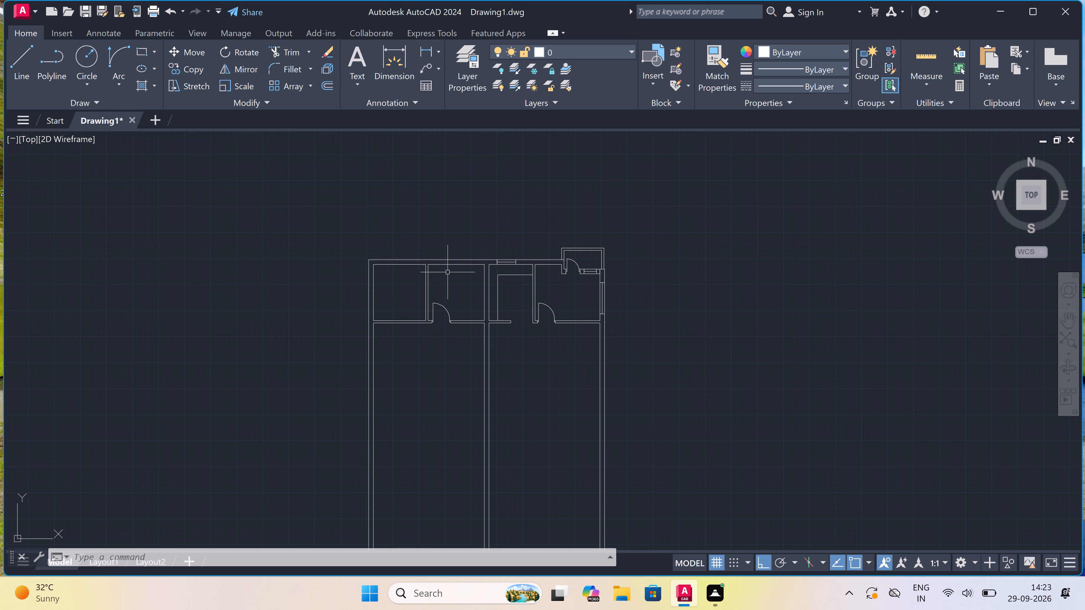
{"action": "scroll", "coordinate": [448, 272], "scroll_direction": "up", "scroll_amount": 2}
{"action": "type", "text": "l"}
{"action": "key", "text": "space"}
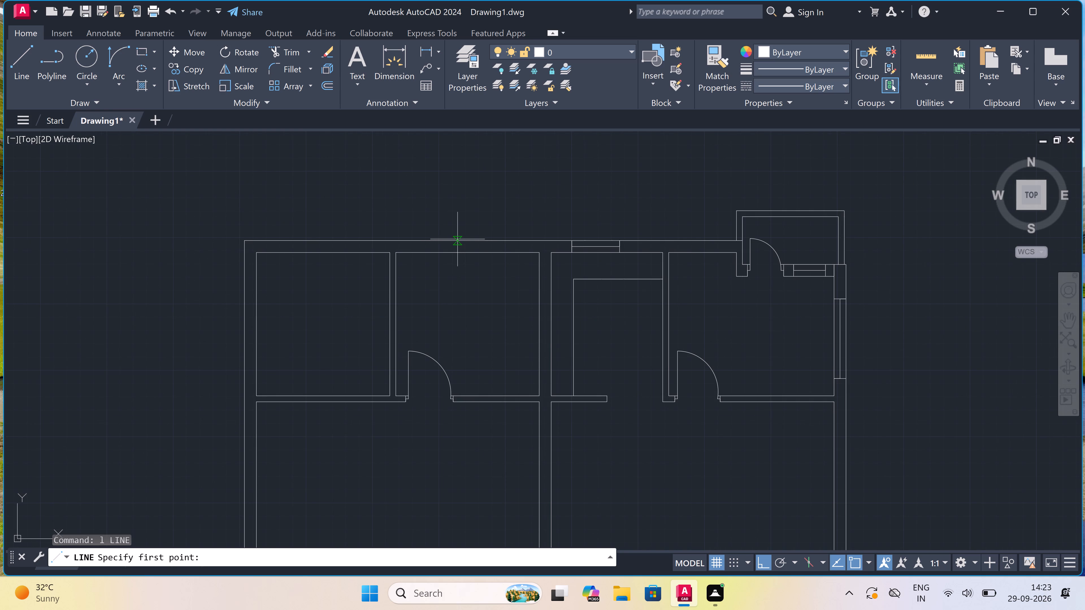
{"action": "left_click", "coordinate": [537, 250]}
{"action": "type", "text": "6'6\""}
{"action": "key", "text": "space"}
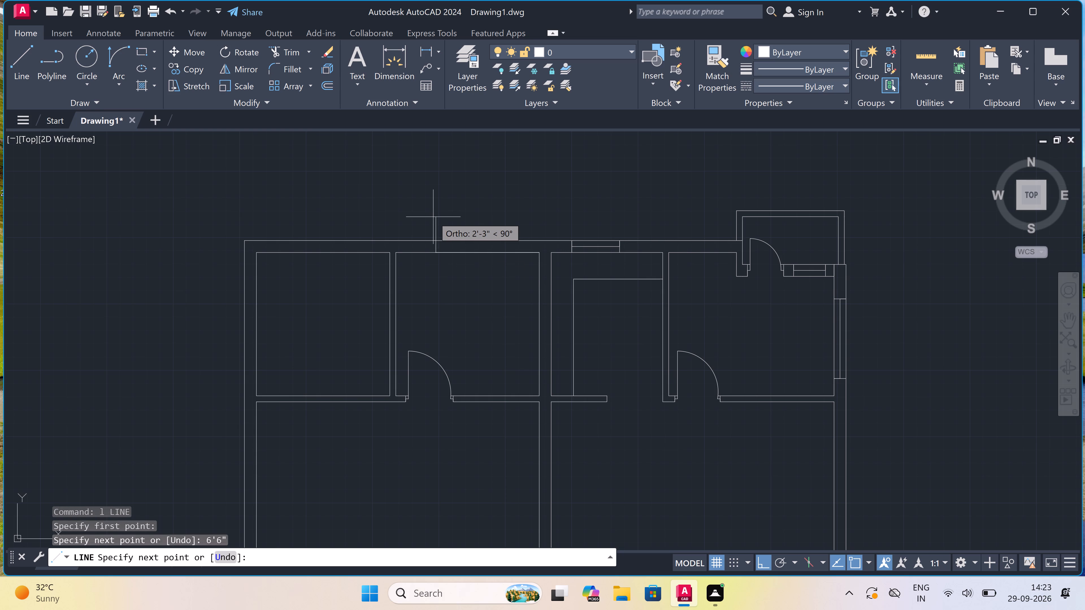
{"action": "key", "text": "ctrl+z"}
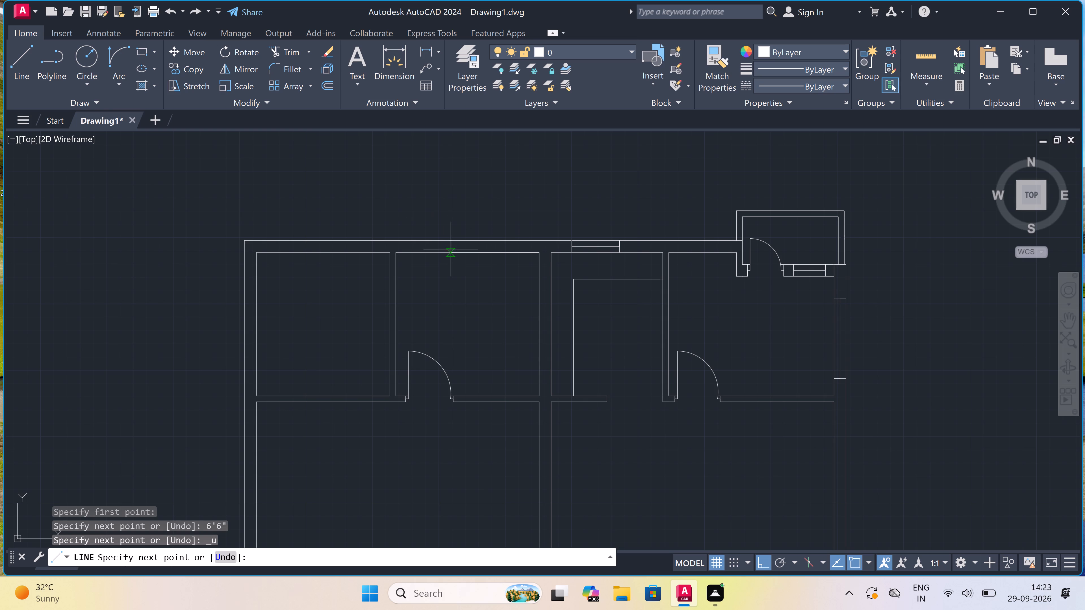
Outline a projection above the second room's top wall, 1.5' beyond the outer face and about 6'3" wide, returning down to the wall.
{"action": "left_click", "coordinate": [455, 254]}
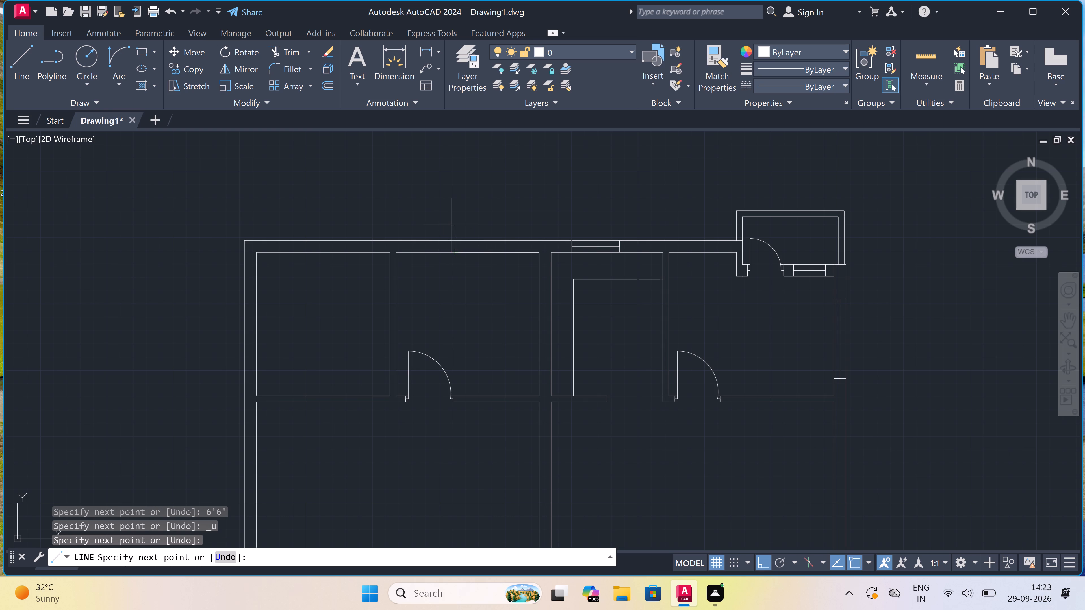
{"action": "left_click", "coordinate": [455, 239]}
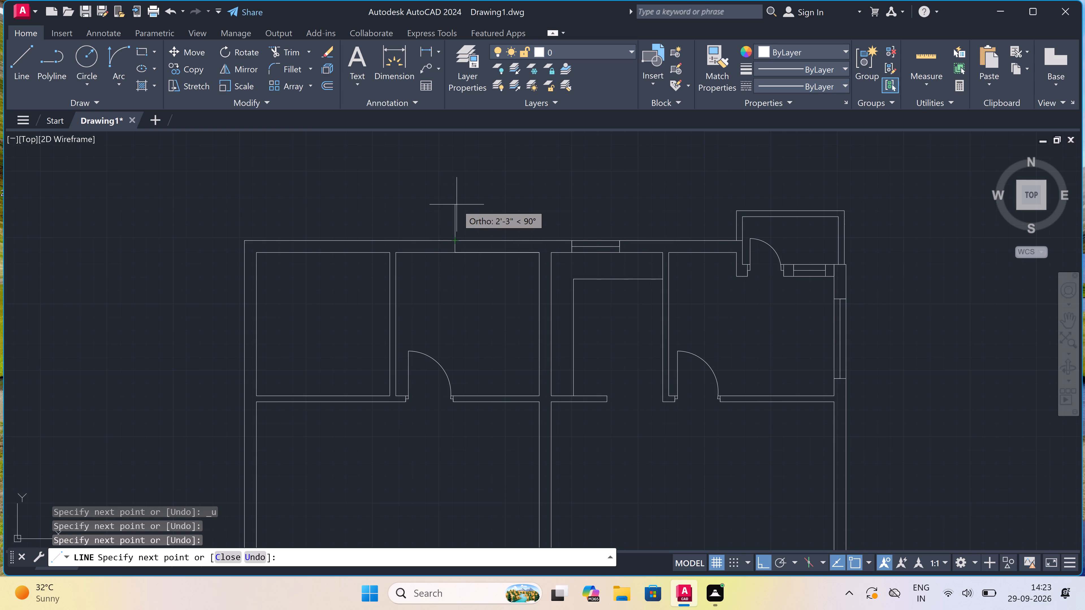
{"action": "type", "text": "1.5'"}
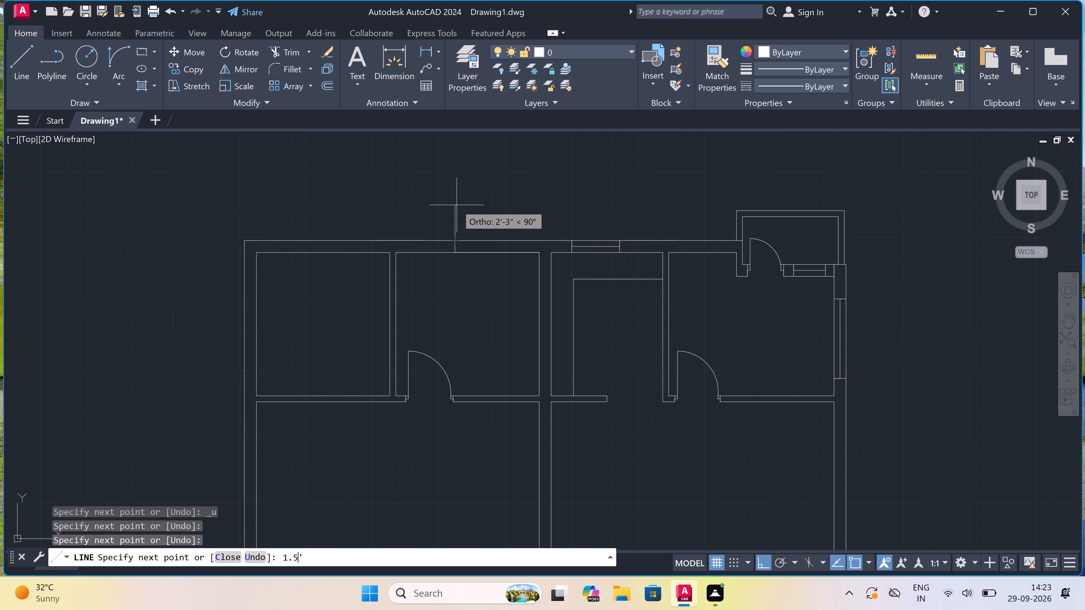
{"action": "key", "text": "space"}
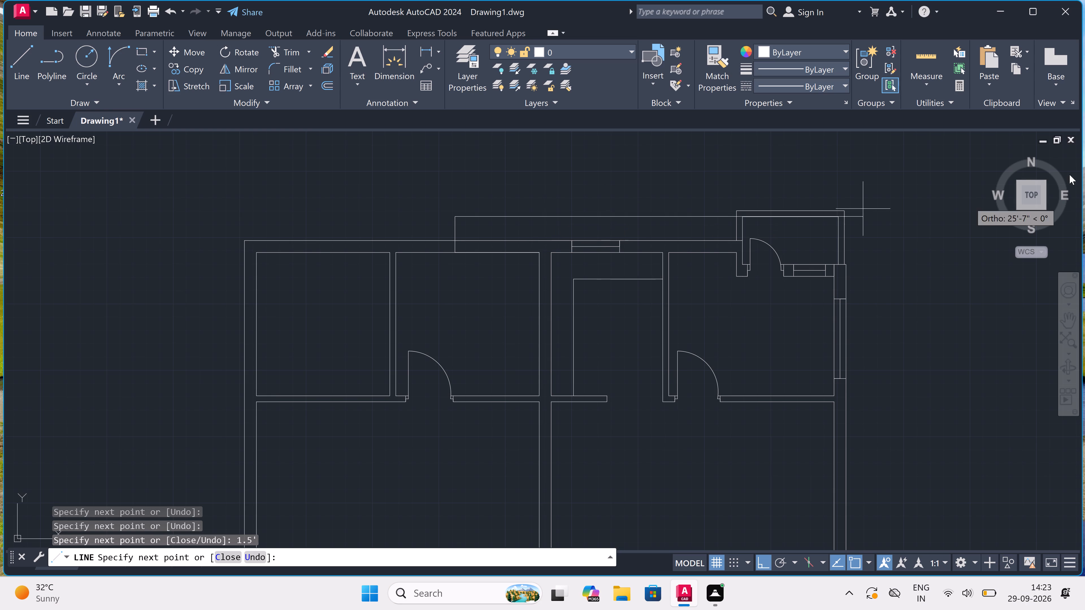
{"action": "left_click_drag", "start_coordinate": [1084, 151], "coordinate": [1084, 134]}
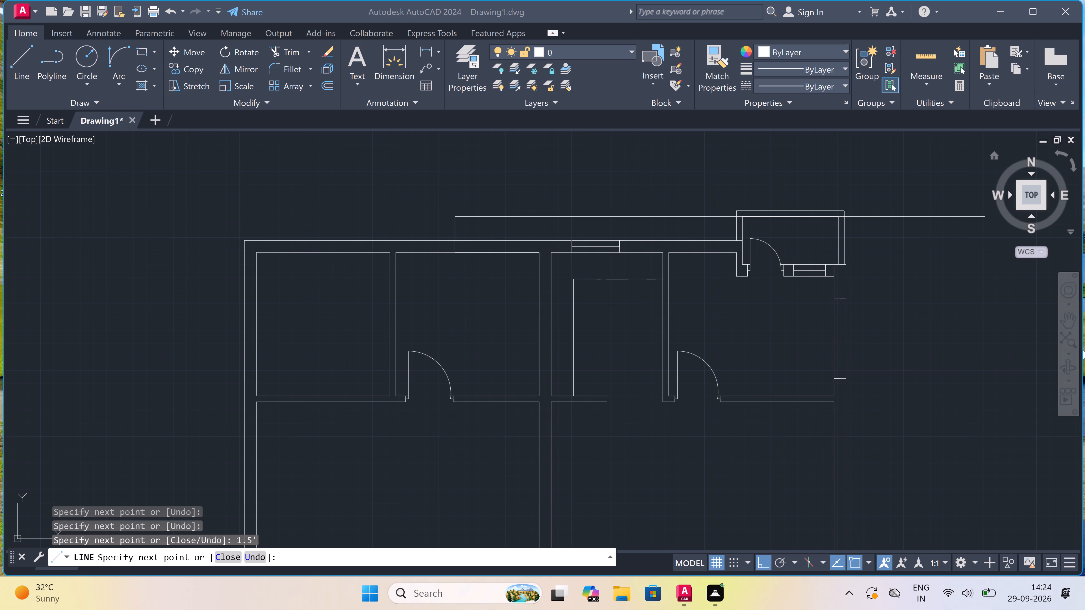
{"action": "right_click_drag", "start_coordinate": [867, 609], "coordinate": [683, 609]}
{"action": "scroll", "coordinate": [484, 243], "scroll_direction": "down", "scroll_amount": 2}
{"action": "scroll", "coordinate": [486, 222], "scroll_direction": "up", "scroll_amount": 3}
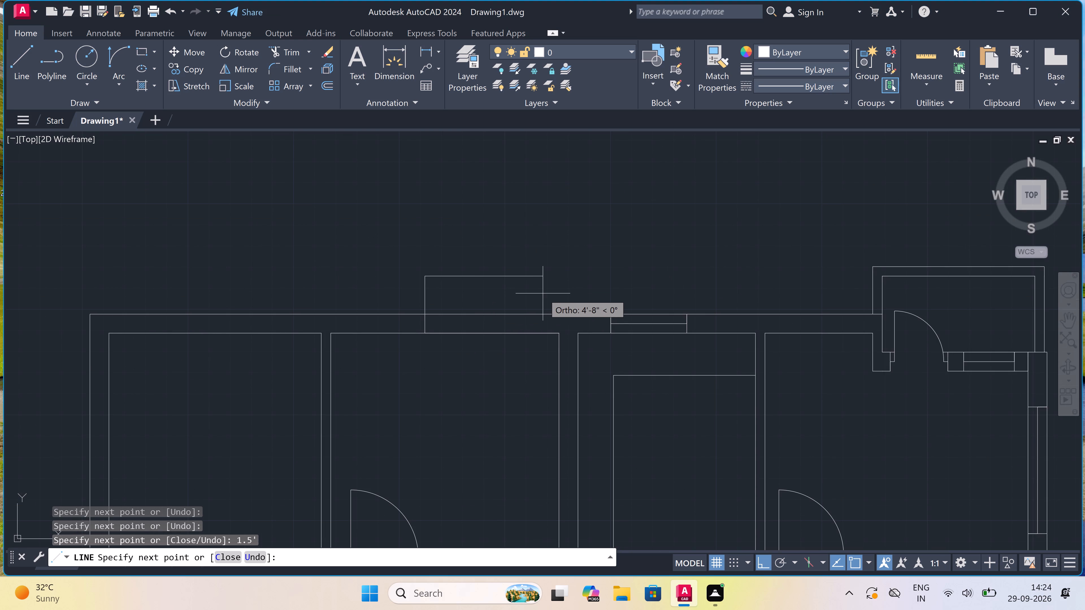
{"action": "left_click", "coordinate": [583, 292]}
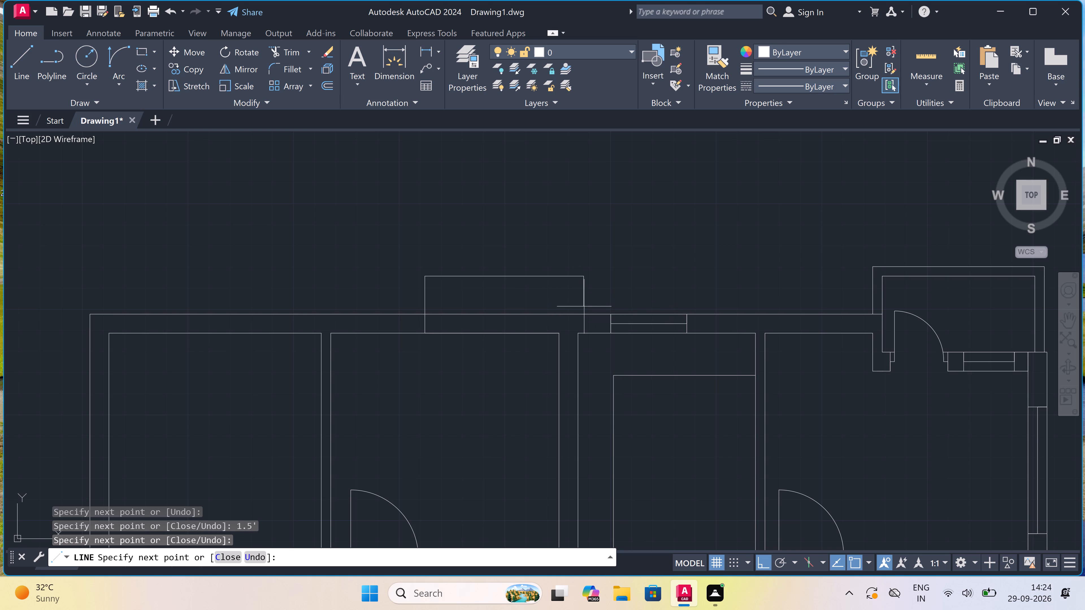
{"action": "left_click", "coordinate": [584, 312]}
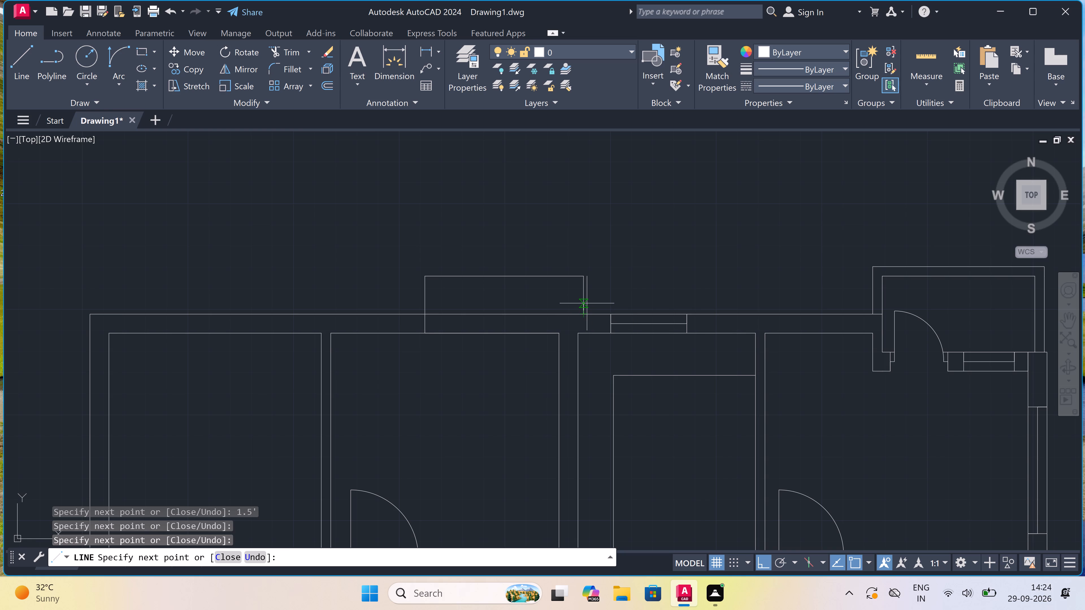
{"action": "key", "text": "Escape"}
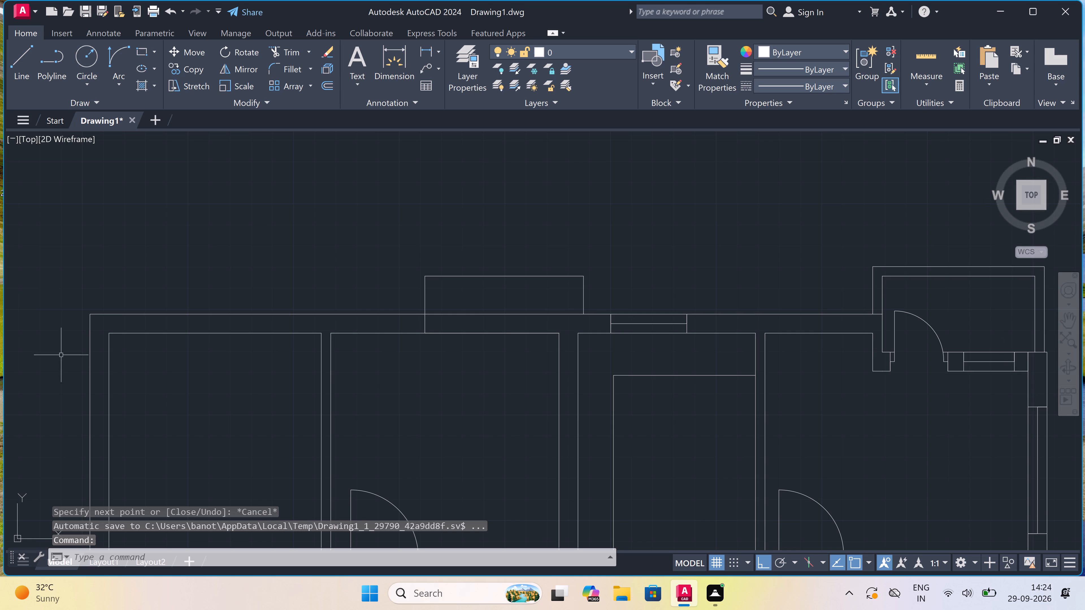
Draw lines from the projection's left side at the wall's inner face: 1.5' down, right to the room's right wall, 9" up, and back left.
{"action": "key", "text": "space"}
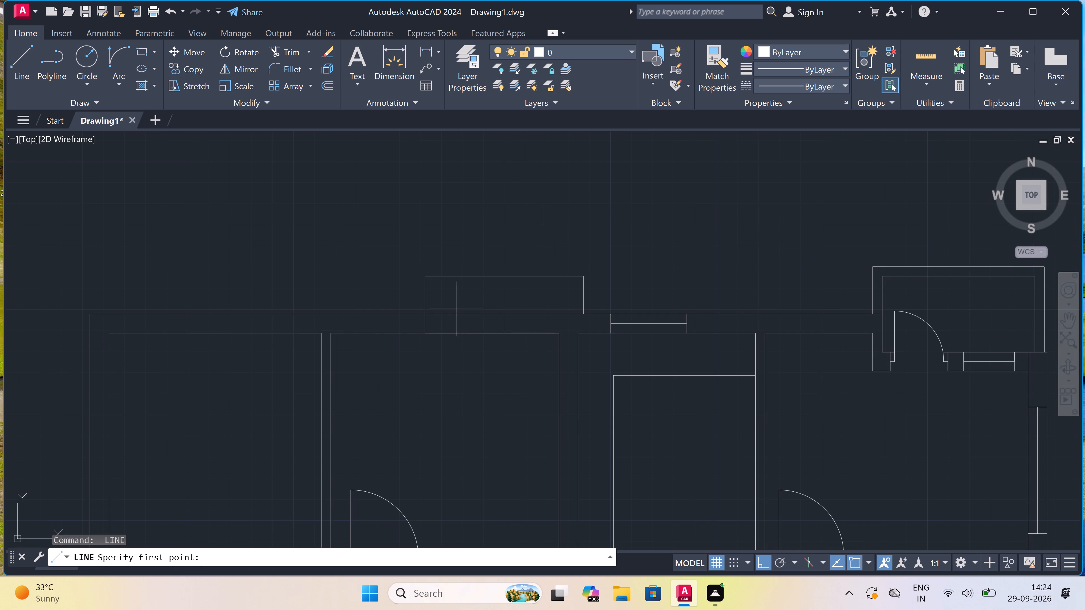
{"action": "left_click", "coordinate": [424, 332]}
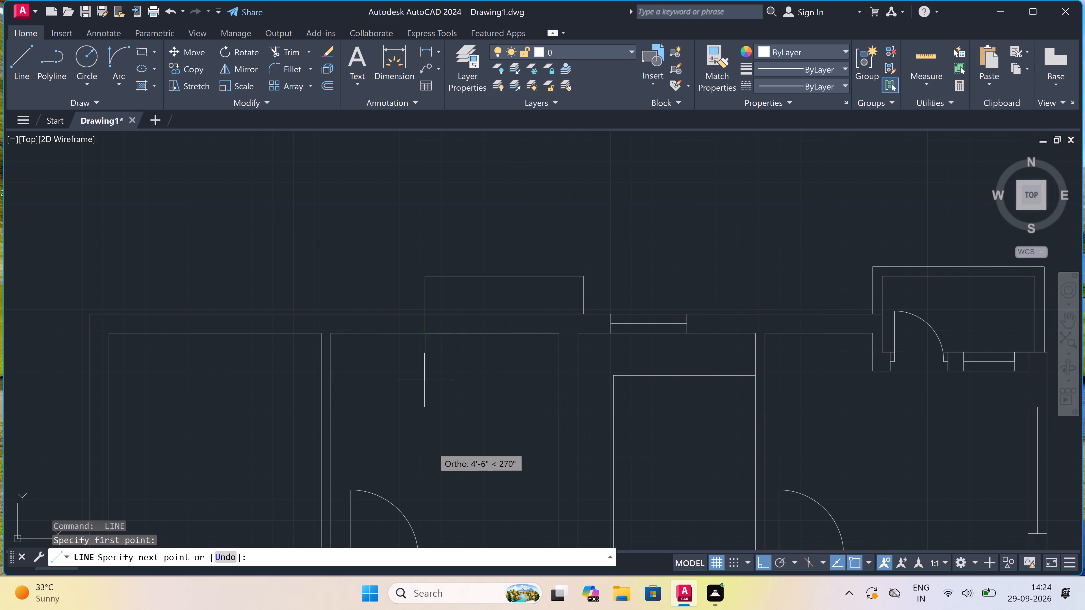
{"action": "type", "text": "1.5'"}
{"action": "key", "text": "space"}
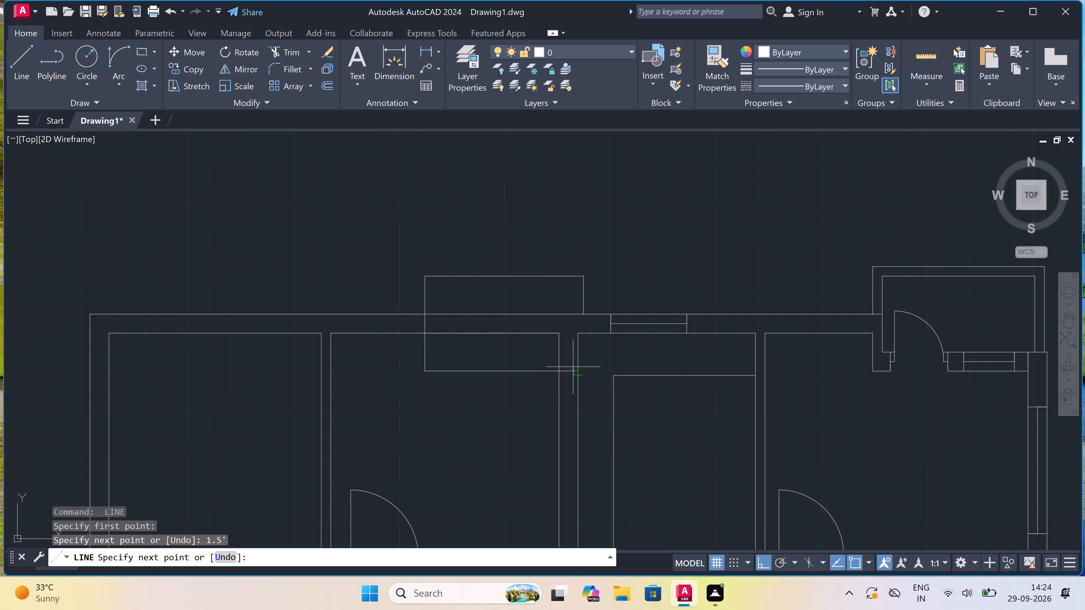
{"action": "left_click", "coordinate": [561, 372]}
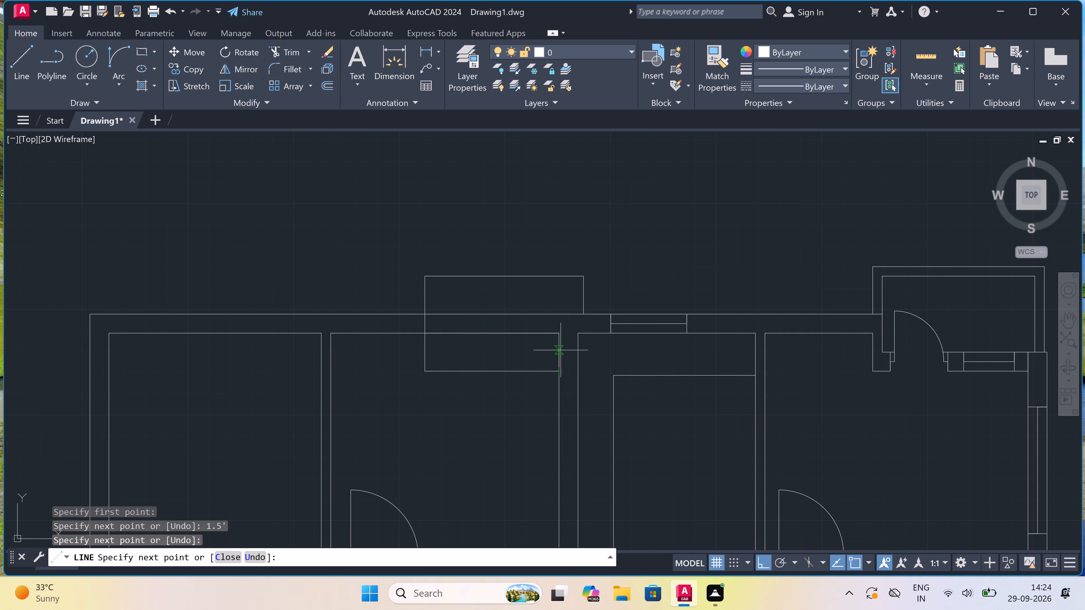
{"action": "type", "text": "9\""}
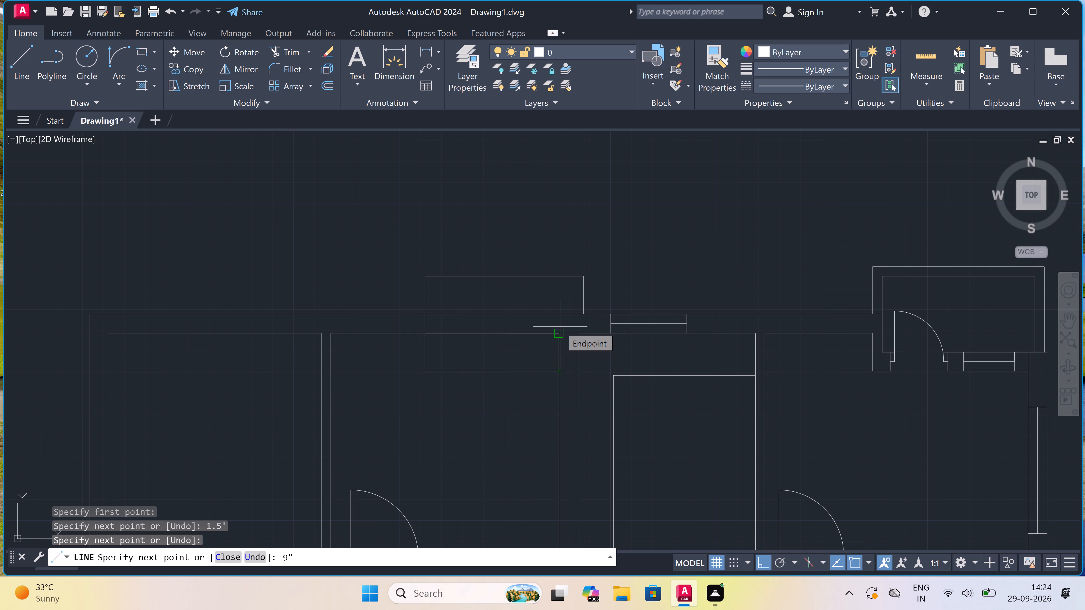
{"action": "key", "text": "space"}
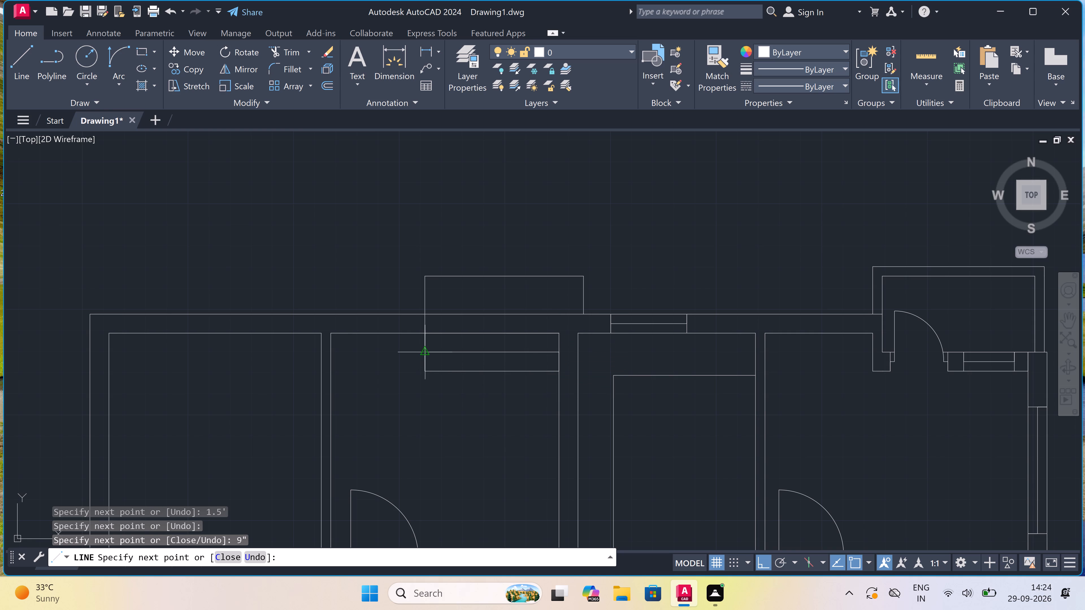
{"action": "left_click", "coordinate": [425, 349]}
{"action": "key", "text": "Escape"}
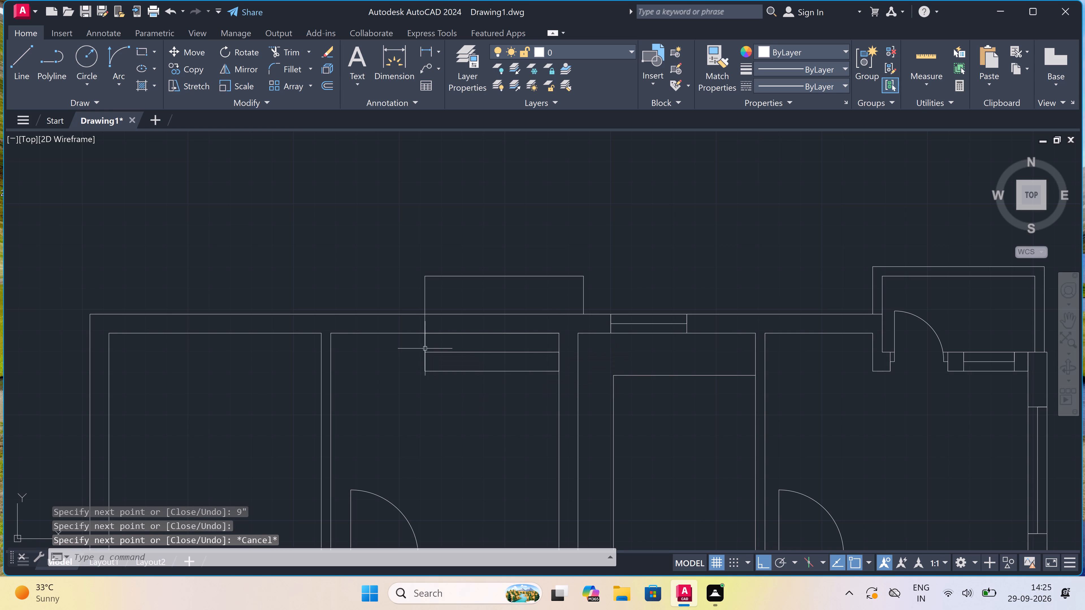
Draw a line 4.5" rightward from the left end of the upper line inside the second room, then up to the top wall's outer face.
{"action": "key", "text": "space"}
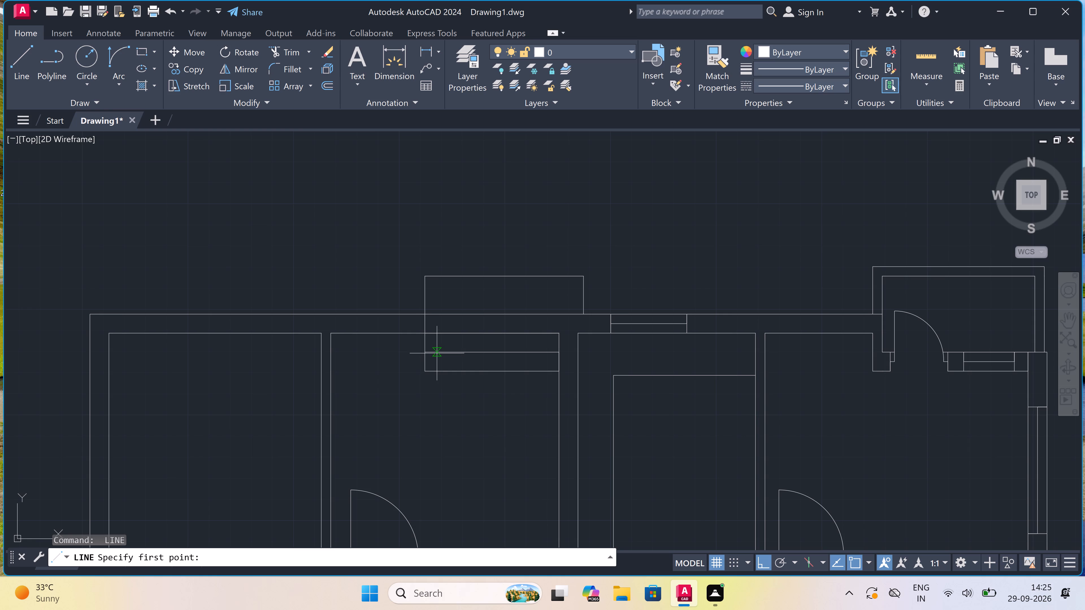
{"action": "left_click", "coordinate": [428, 353]}
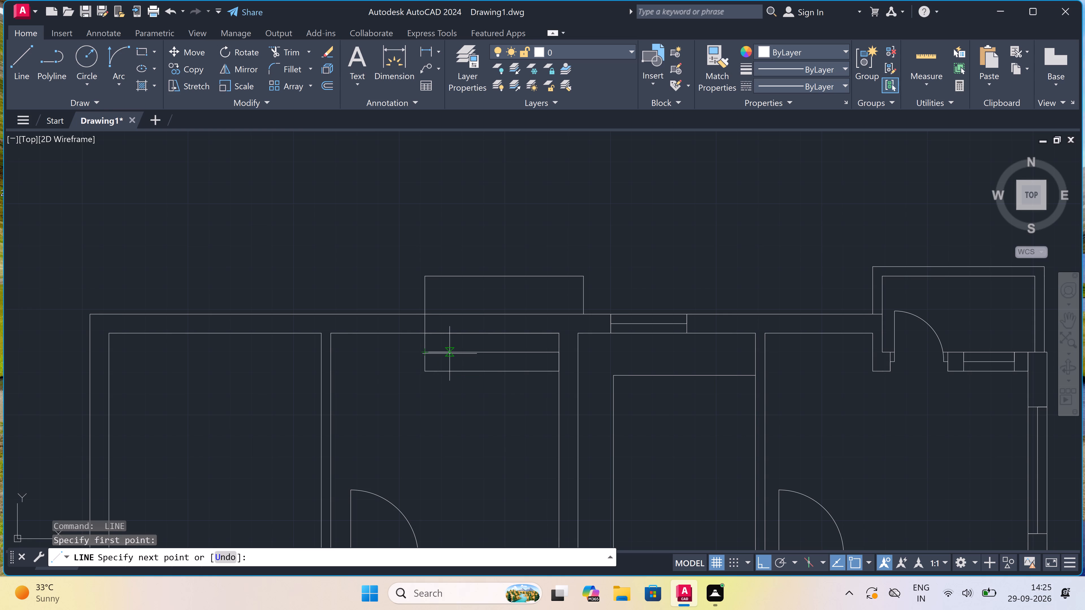
{"action": "key", "text": "4"}
{"action": "type", "text": ".5\""}
{"action": "key", "text": "space"}
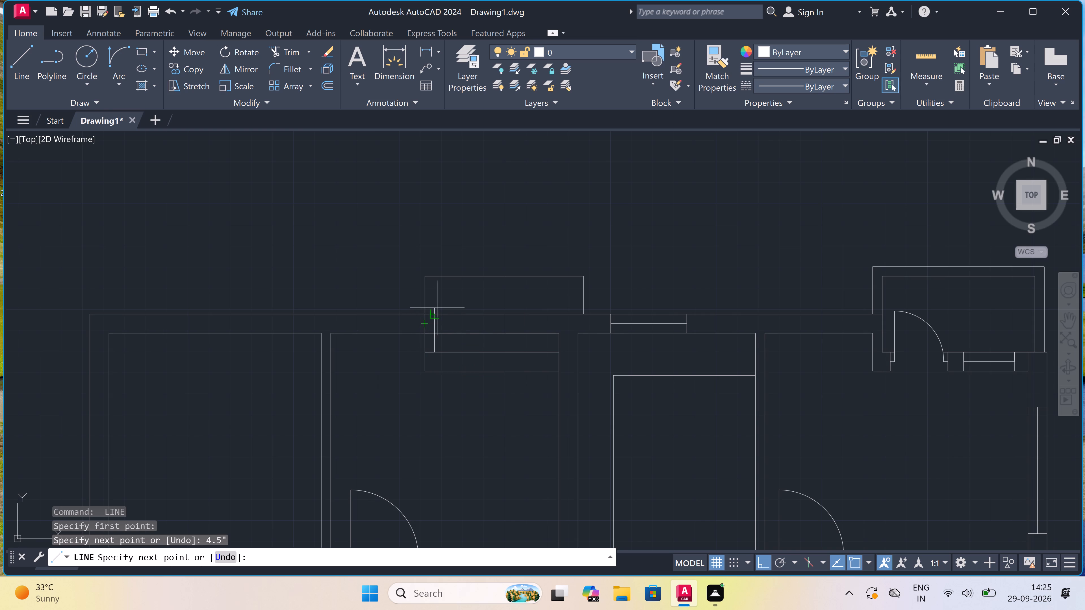
{"action": "left_click", "coordinate": [437, 312]}
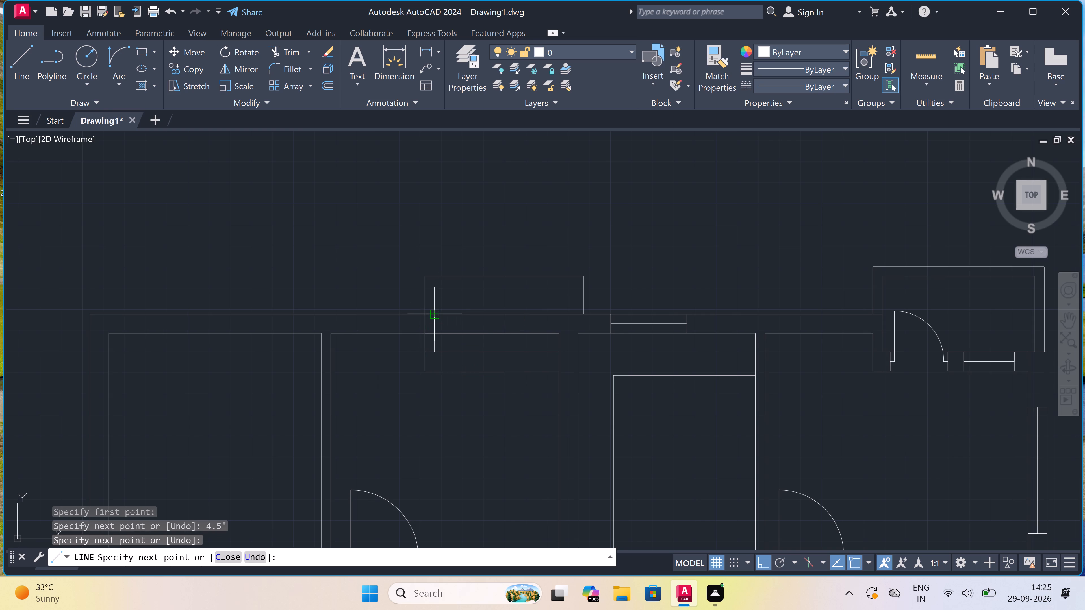
{"action": "key", "text": "Escape"}
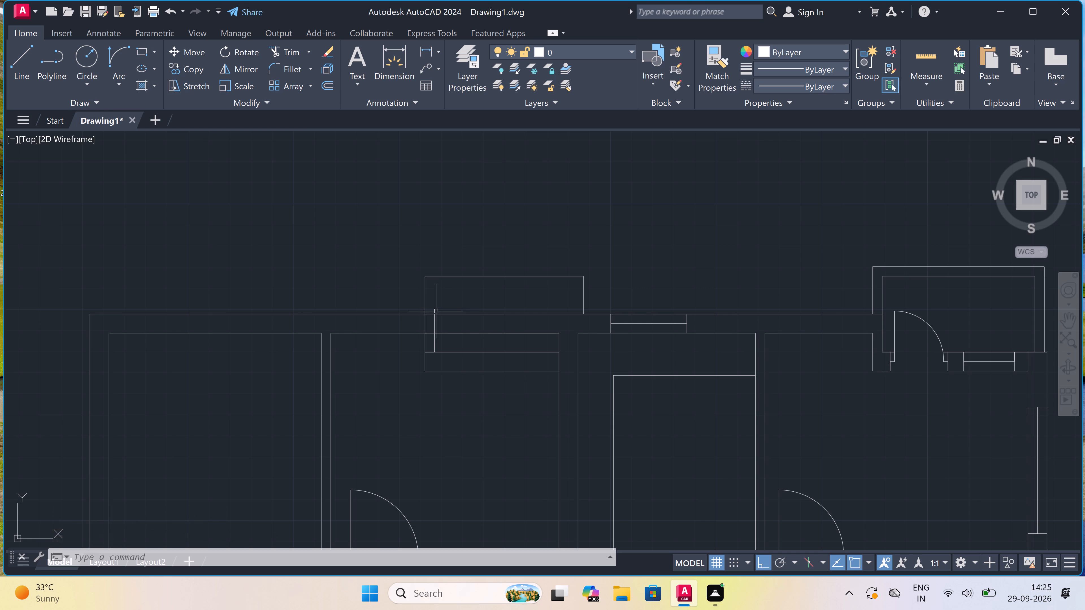
Trim the top wall's inner face line across the new enclosure and the 4.5" stub crossing its left wall.
{"action": "scroll", "coordinate": [436, 311], "scroll_direction": "up", "scroll_amount": 1}
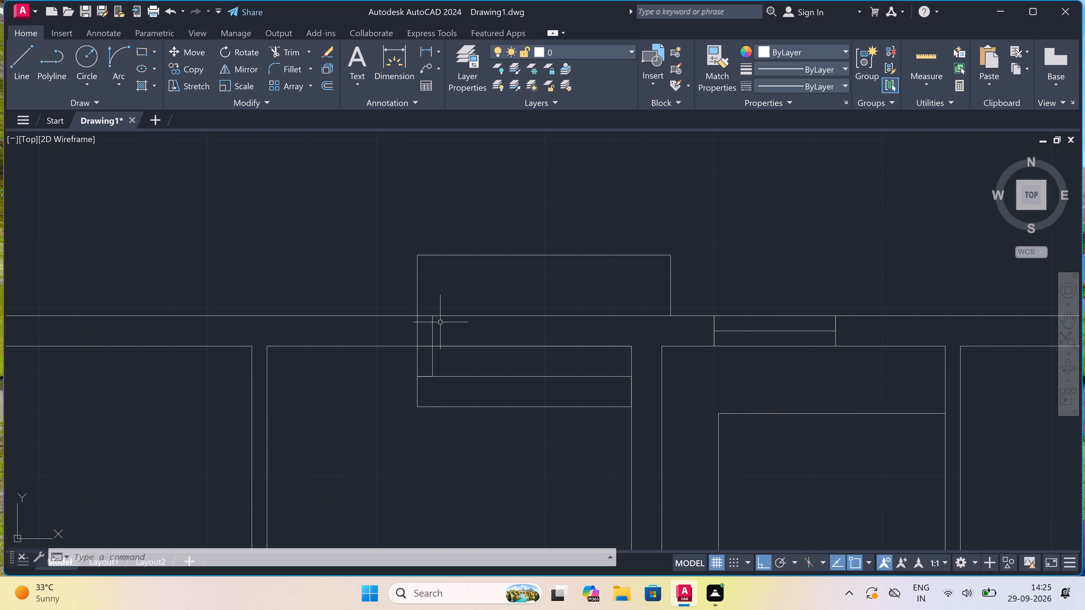
{"action": "type", "text": "tr"}
{"action": "key", "text": "space"}
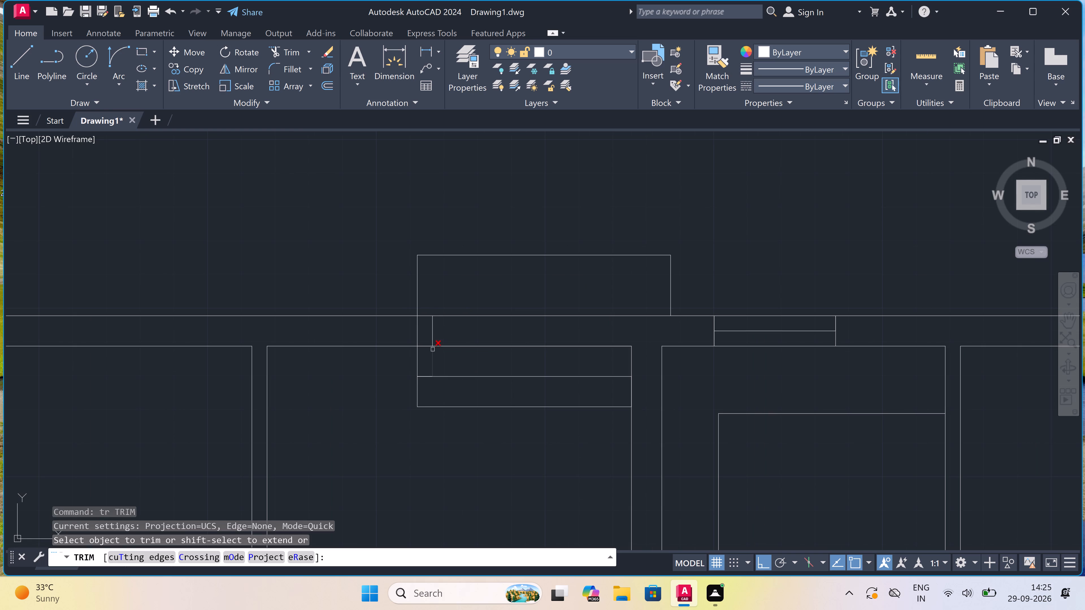
{"action": "left_click", "coordinate": [426, 342]}
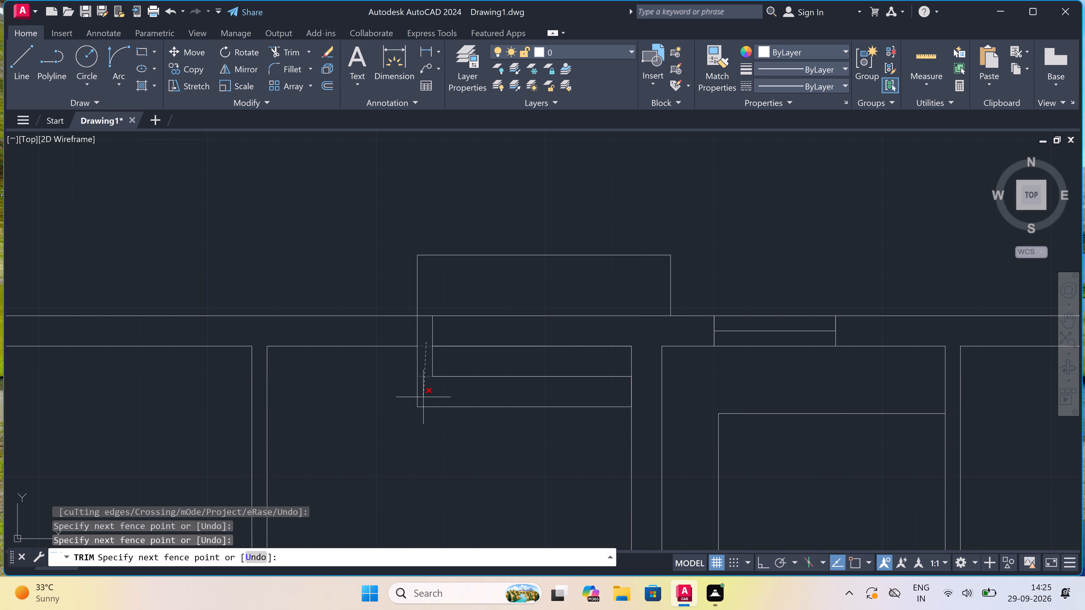
{"action": "left_click", "coordinate": [423, 397]}
{"action": "left_click", "coordinate": [479, 352]}
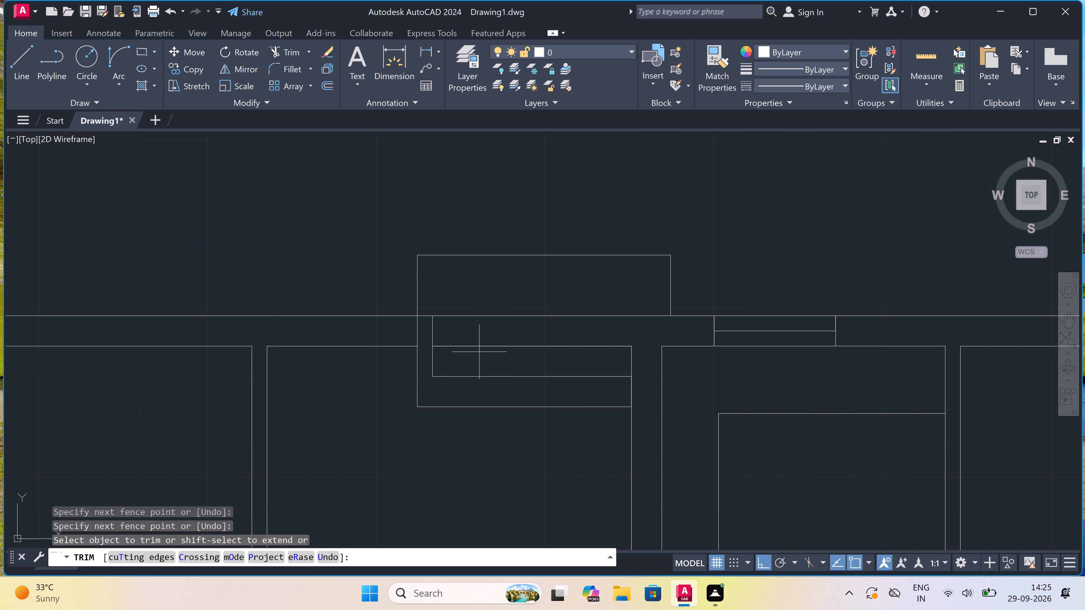
{"action": "left_click", "coordinate": [479, 338]}
{"action": "key", "text": "Escape"}
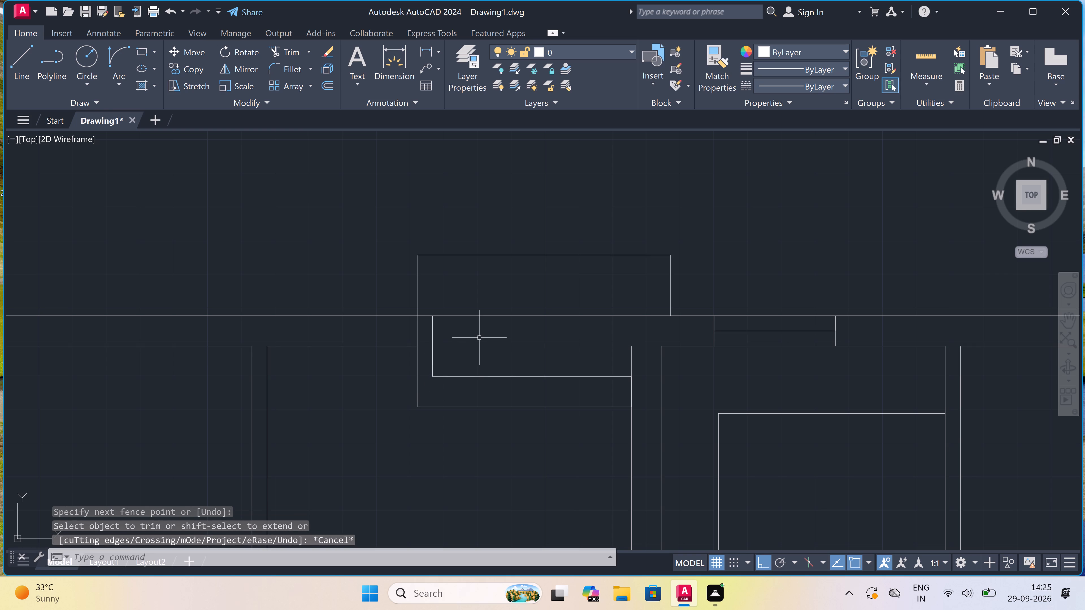
Extend the left face of the second room's right wall up to the top wall's outer face.
{"action": "type", "text": "ex"}
{"action": "key", "text": "space"}
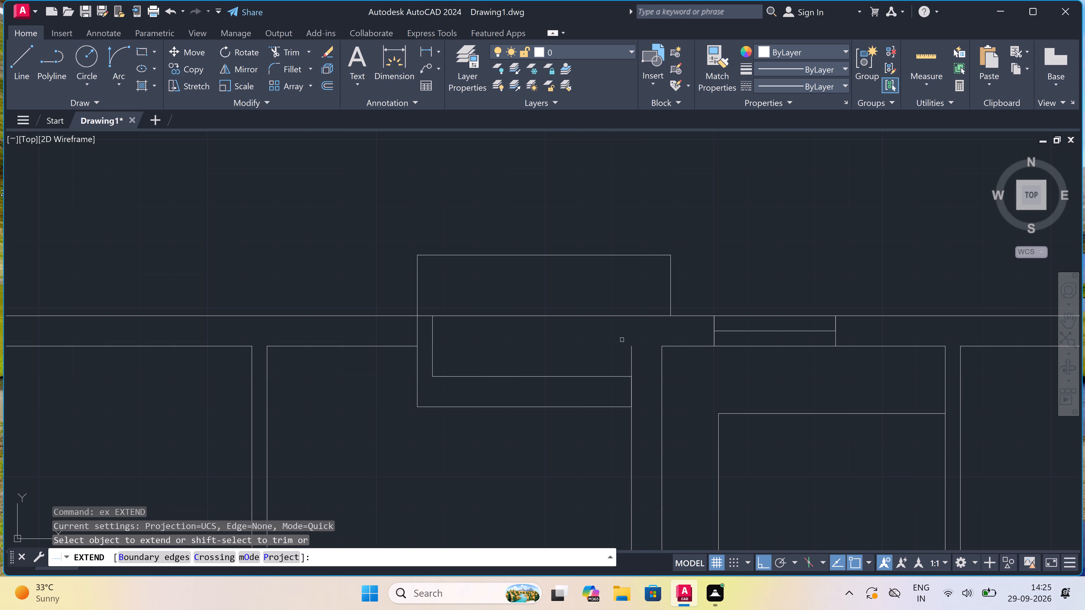
{"action": "left_click", "coordinate": [636, 353]}
{"action": "left_click", "coordinate": [614, 354]}
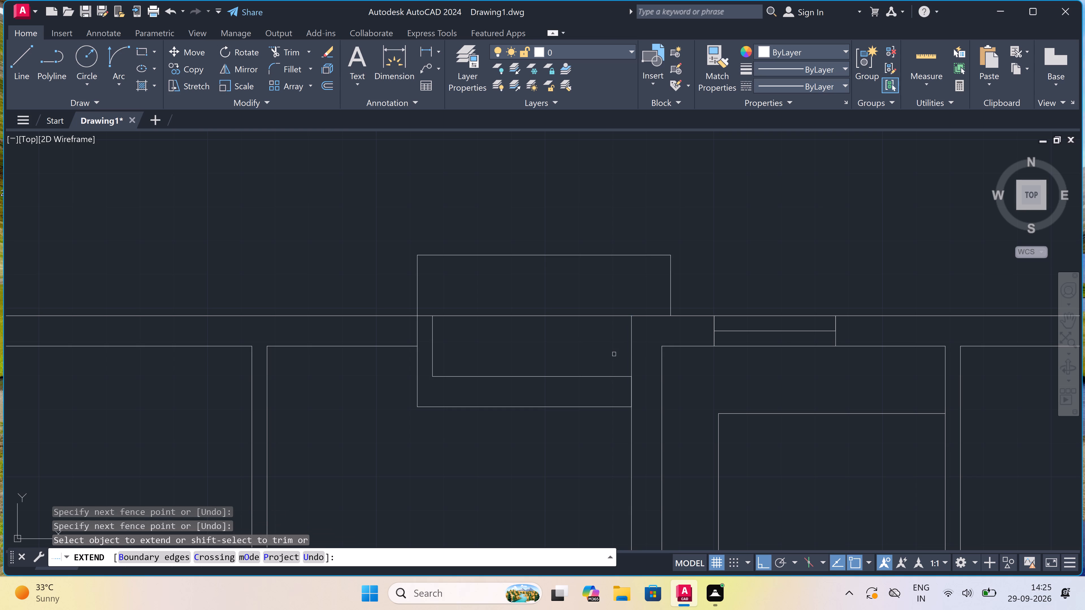
{"action": "key", "text": "Escape"}
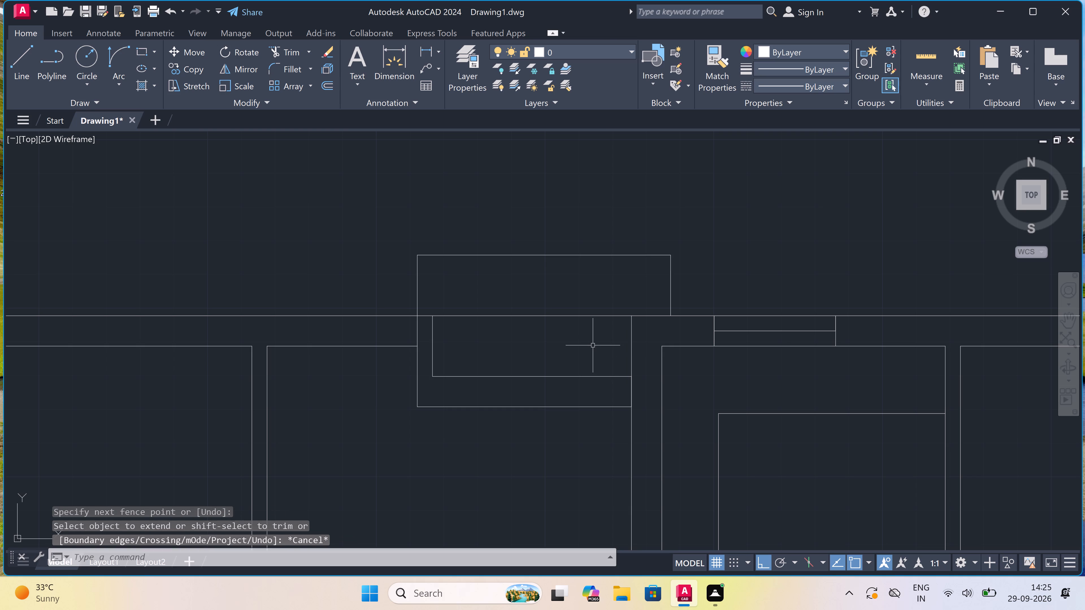
Draw the projection's inner outline: 4.5" left from its lower right corner, up to its top edge, 4.5" down, left, and down to the enclosure's left inner face.
{"action": "key", "text": "l"}
{"action": "key", "text": "space"}
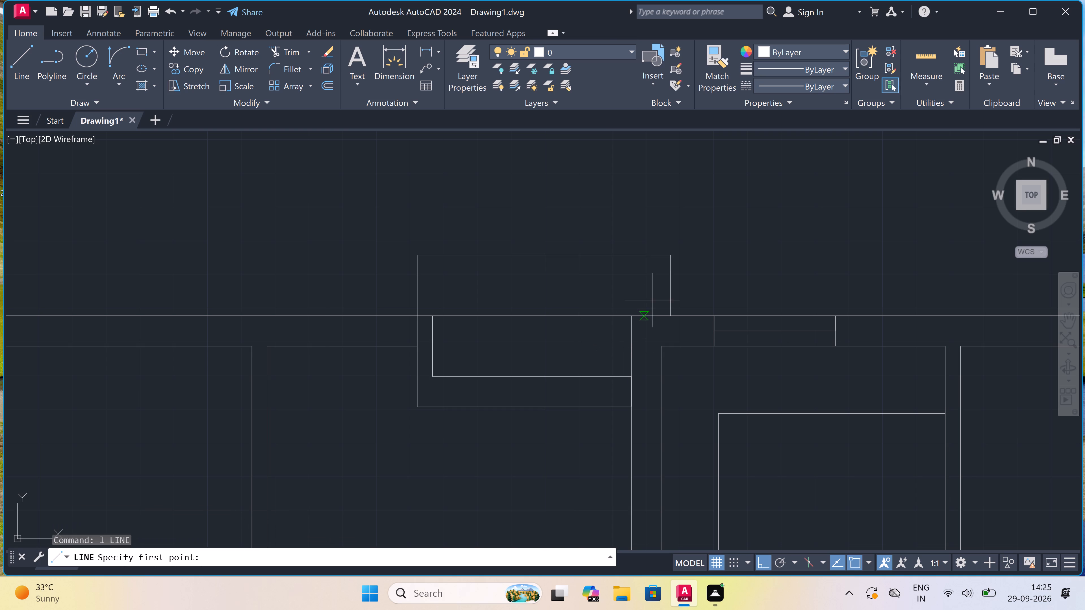
{"action": "left_click", "coordinate": [672, 313]}
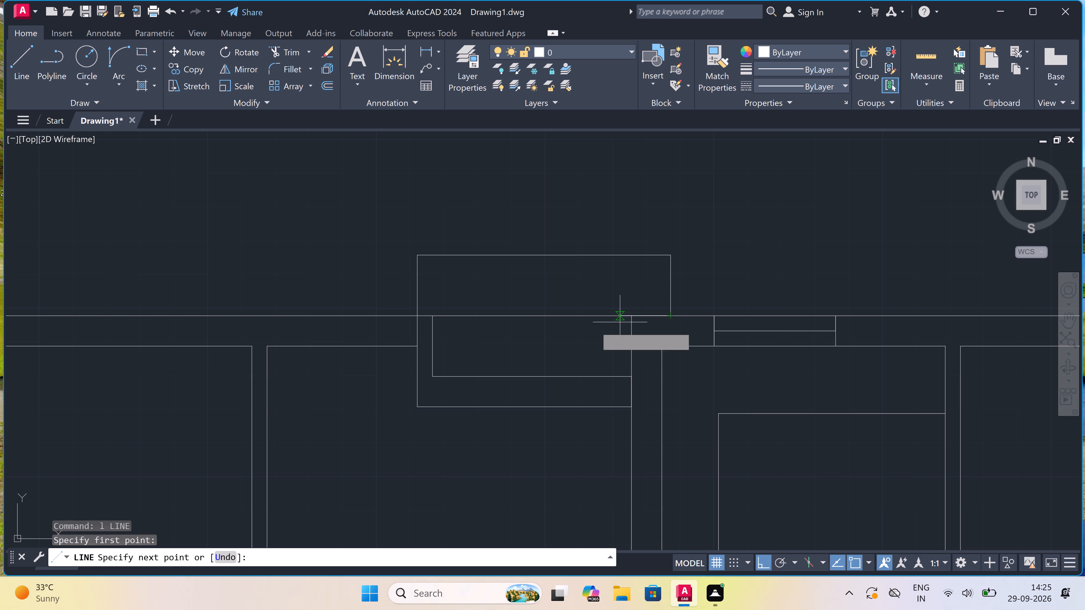
{"action": "key", "text": "4"}
{"action": "type", "text": ".5\""}
{"action": "key", "text": "space"}
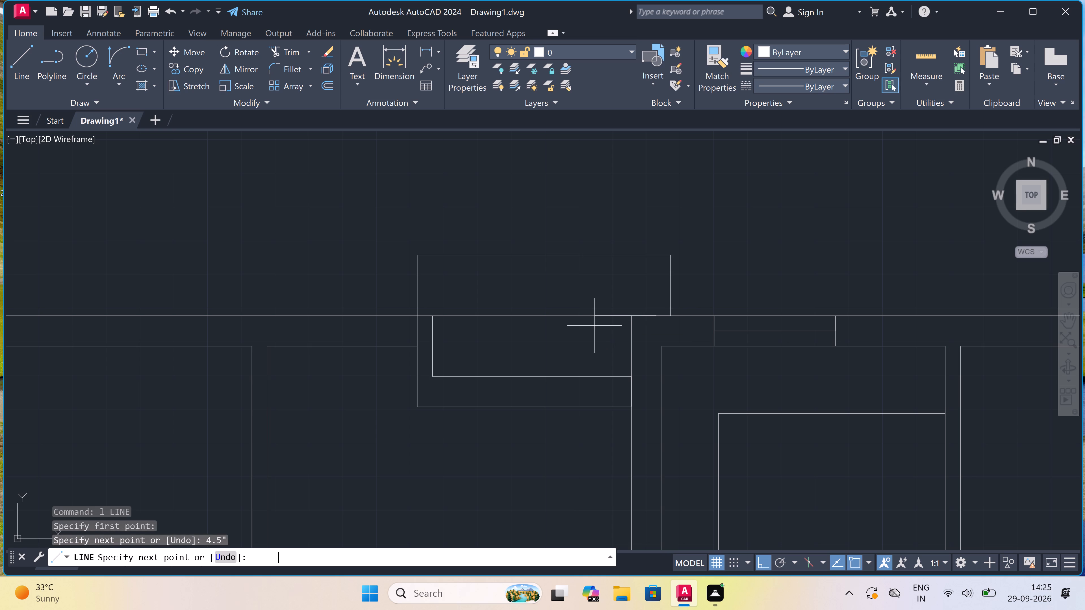
{"action": "left_click", "coordinate": [658, 257]}
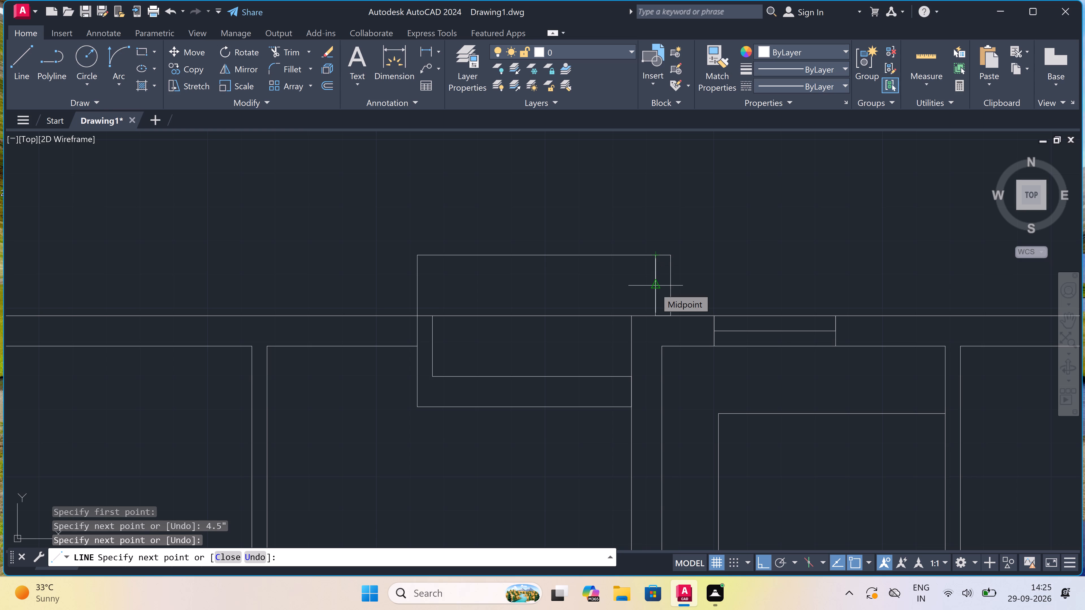
{"action": "type", "text": "4,"}
{"action": "key", "text": "BackSpace"}
{"action": "type", "text": ".5"}
{"action": "key", "text": "shift+quotedbl"}
{"action": "key", "text": "space"}
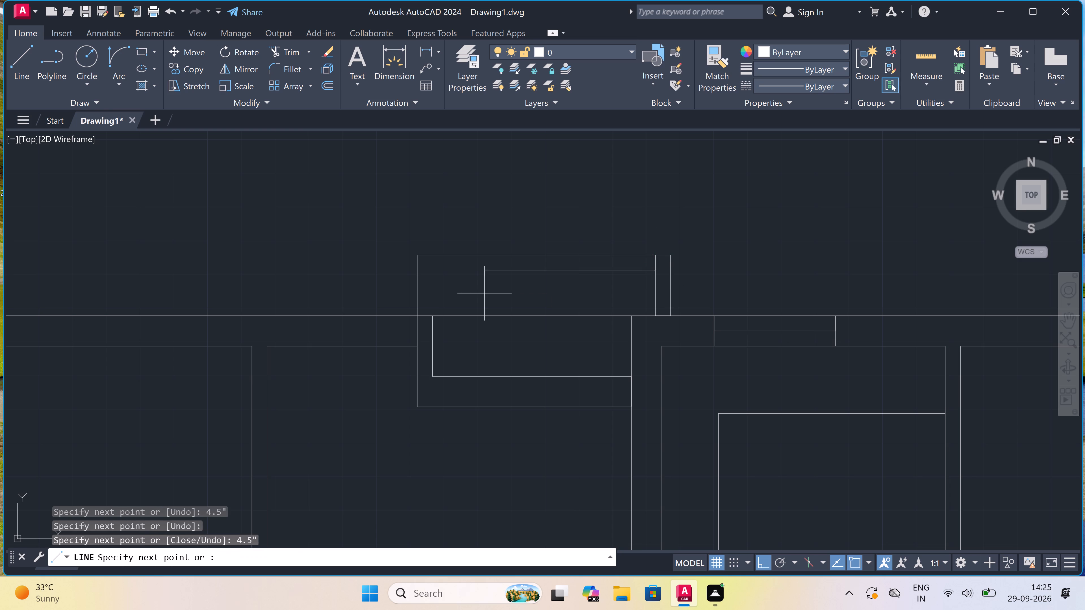
{"action": "scroll", "coordinate": [420, 273], "scroll_direction": "up", "scroll_amount": 2}
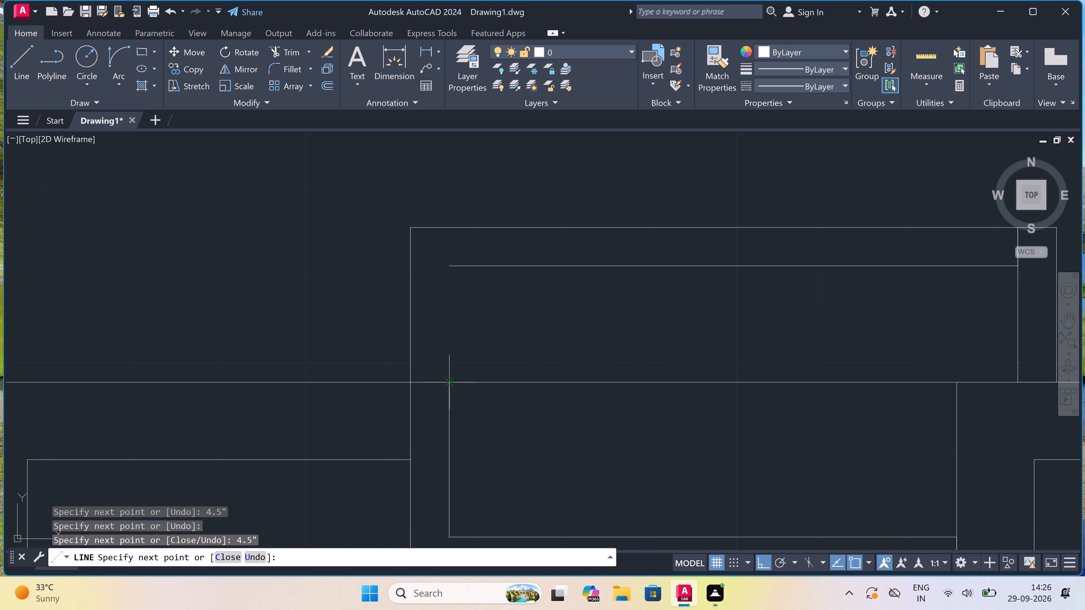
{"action": "left_click", "coordinate": [449, 267]}
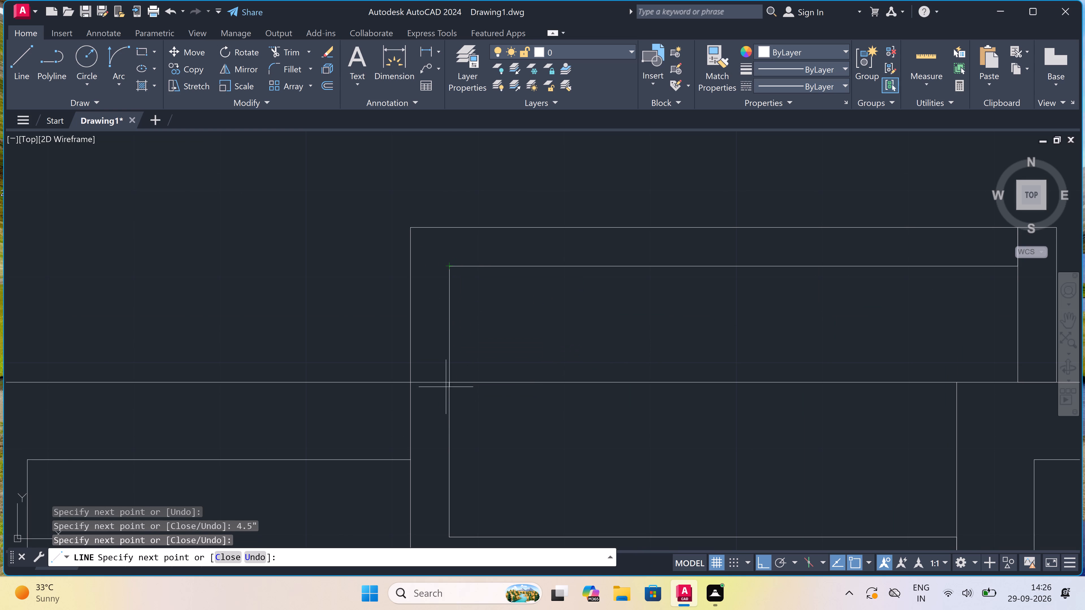
{"action": "left_click", "coordinate": [448, 394]}
{"action": "key", "text": "Escape"}
{"action": "scroll", "coordinate": [492, 299], "scroll_direction": "down", "scroll_amount": 2}
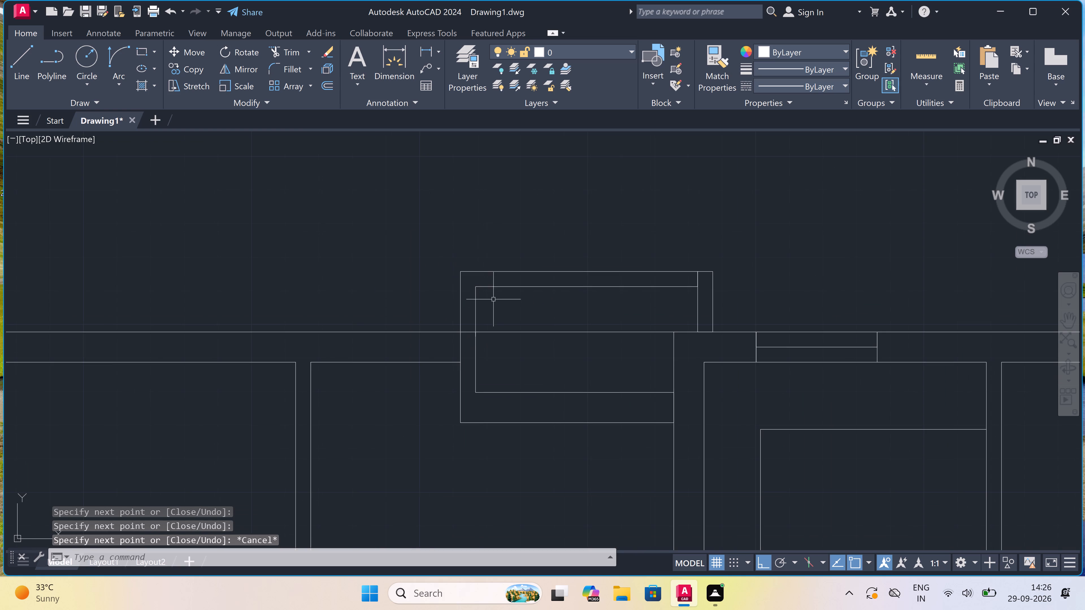
Trim the top wall's outer face line across the enclosure and its left wall, plus the 4.5" stub at the projection's upper right corner.
{"action": "type", "text": "tr"}
{"action": "key", "text": "space"}
{"action": "left_click", "coordinate": [623, 311]}
{"action": "left_click", "coordinate": [595, 360]}
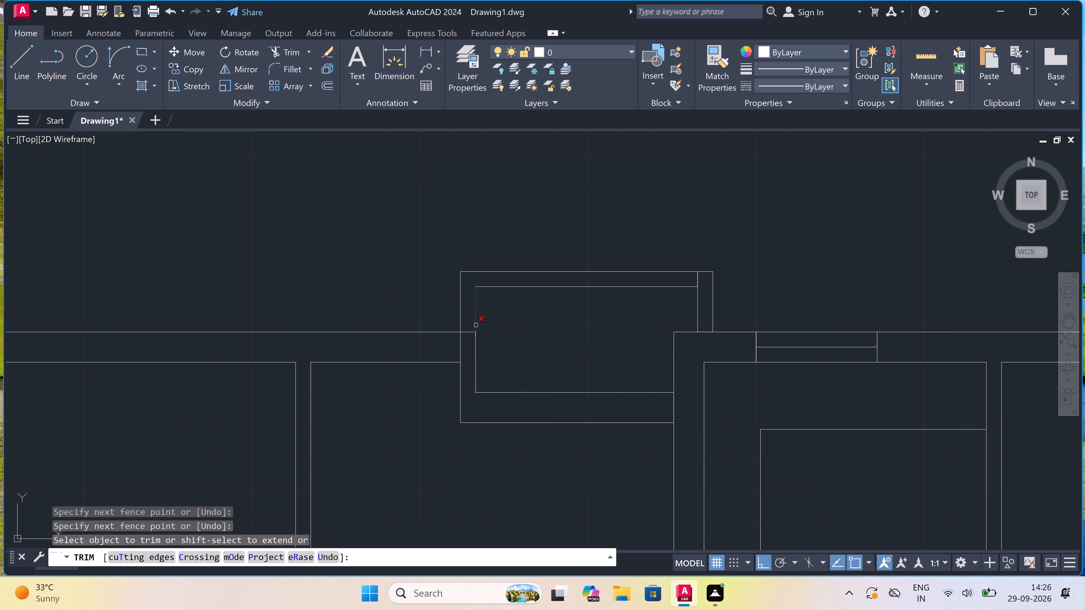
{"action": "scroll", "coordinate": [467, 323], "scroll_direction": "up", "scroll_amount": 1}
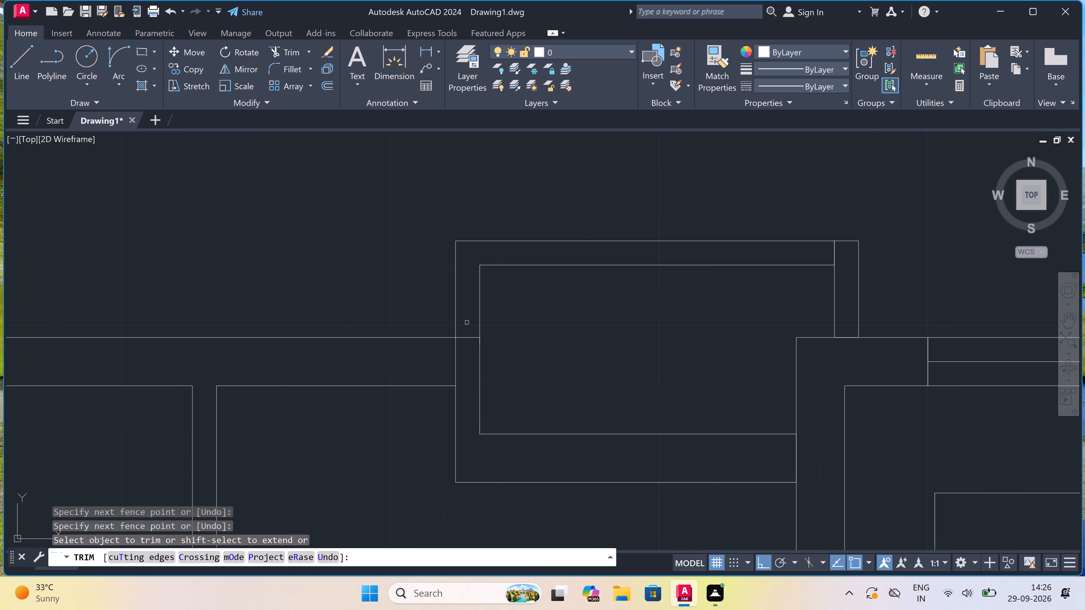
{"action": "left_click_drag", "start_coordinate": [466, 322], "coordinate": [467, 330]}
{"action": "left_click", "coordinate": [461, 385]}
{"action": "left_click", "coordinate": [839, 258]}
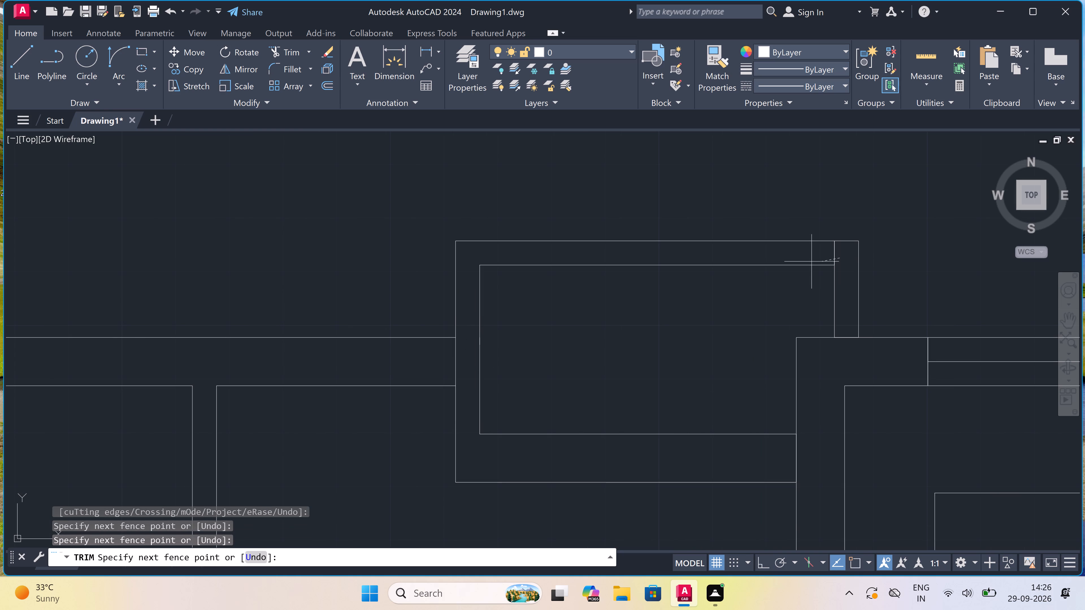
{"action": "left_click", "coordinate": [810, 262]}
{"action": "scroll", "coordinate": [557, 295], "scroll_direction": "down", "scroll_amount": 4}
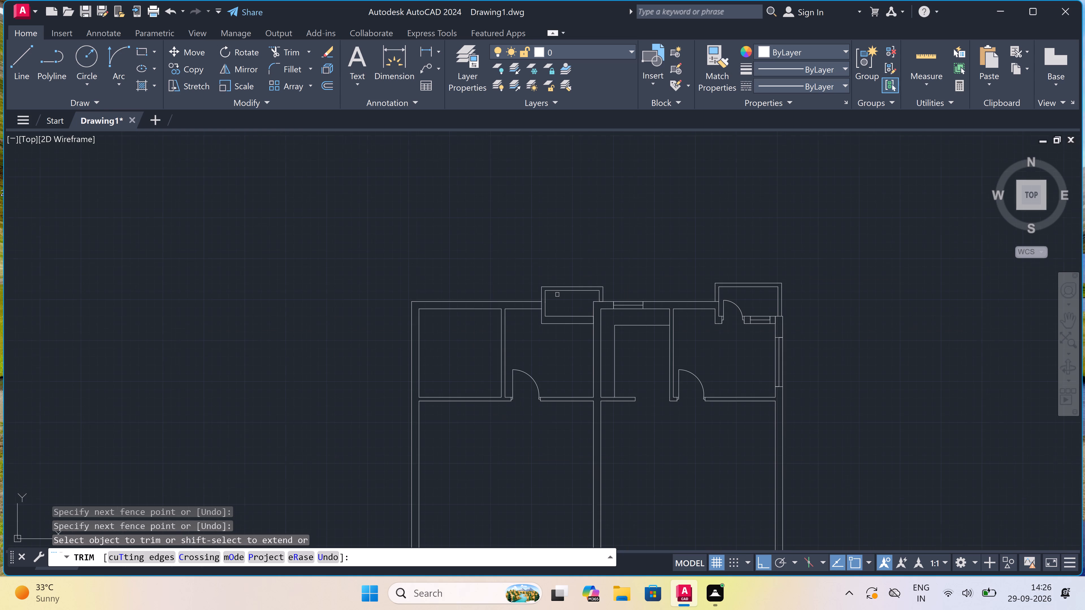
{"action": "scroll", "coordinate": [568, 310], "scroll_direction": "up", "scroll_amount": 2}
{"action": "scroll", "coordinate": [568, 310], "scroll_direction": "down", "scroll_amount": 4}
{"action": "scroll", "coordinate": [567, 307], "scroll_direction": "up", "scroll_amount": 5}
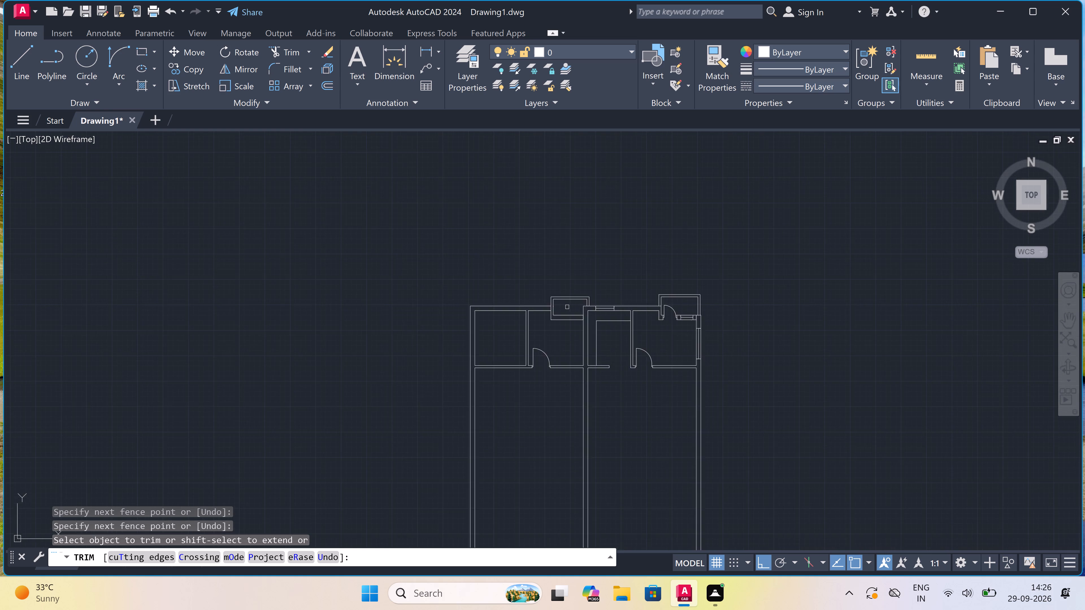
{"action": "scroll", "coordinate": [567, 307], "scroll_direction": "up", "scroll_amount": 2}
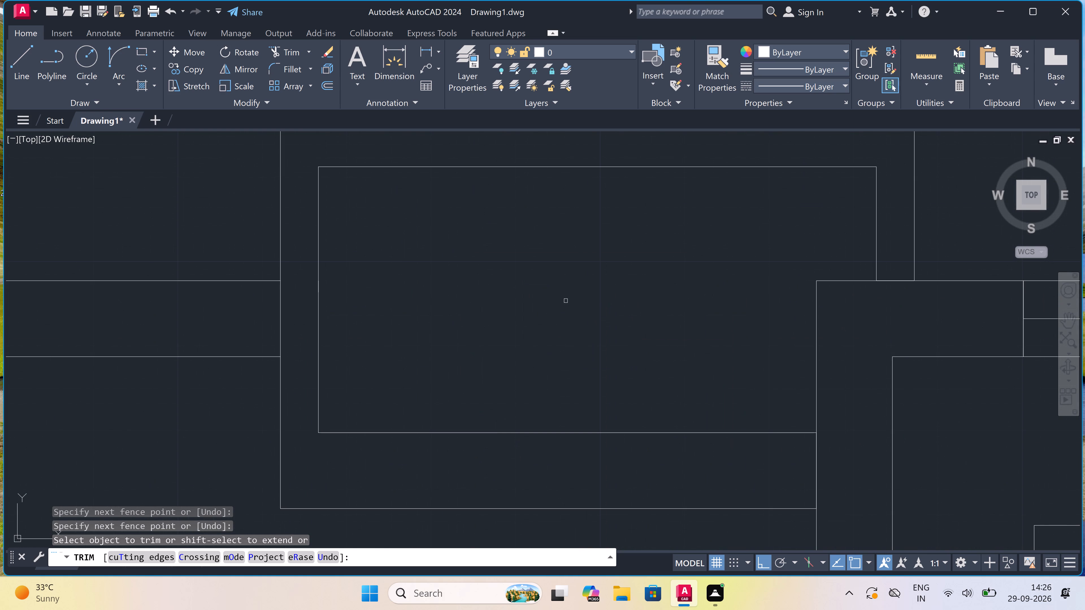
{"action": "key", "text": "Escape"}
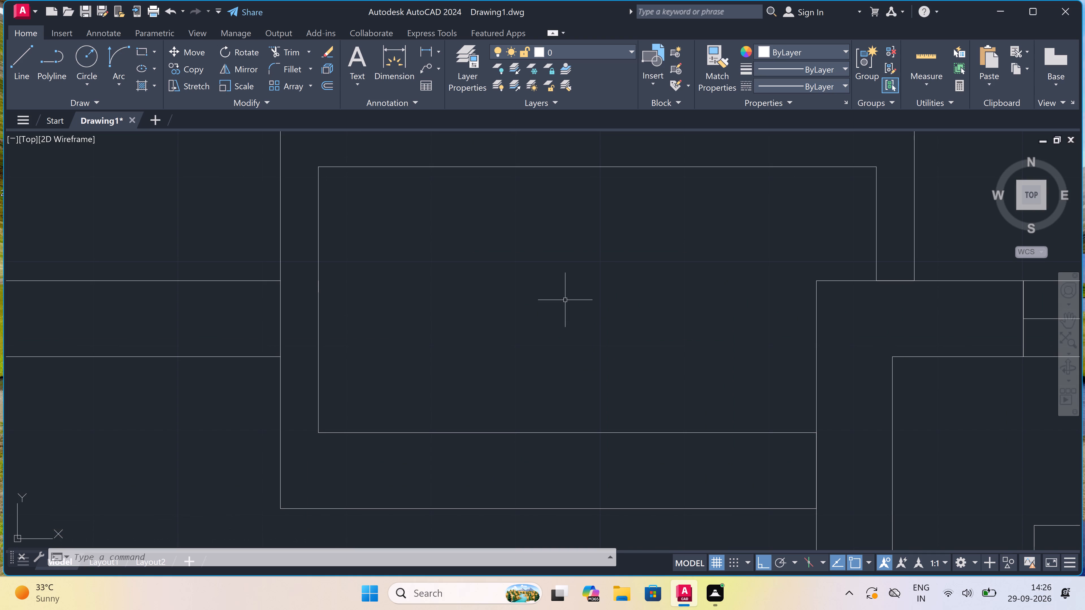
Draw a vertical line across the enclosure's bottom wall near its right end, from the inner face to the outer face.
{"action": "type", "text": "l"}
{"action": "key", "text": "space"}
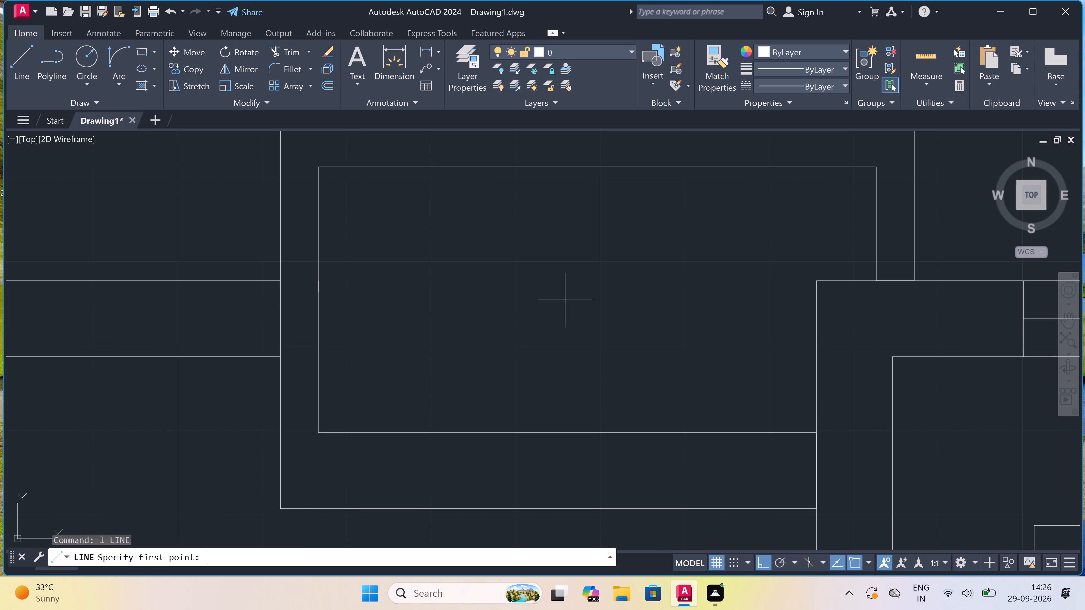
{"action": "scroll", "coordinate": [563, 306], "scroll_direction": "down", "scroll_amount": 2}
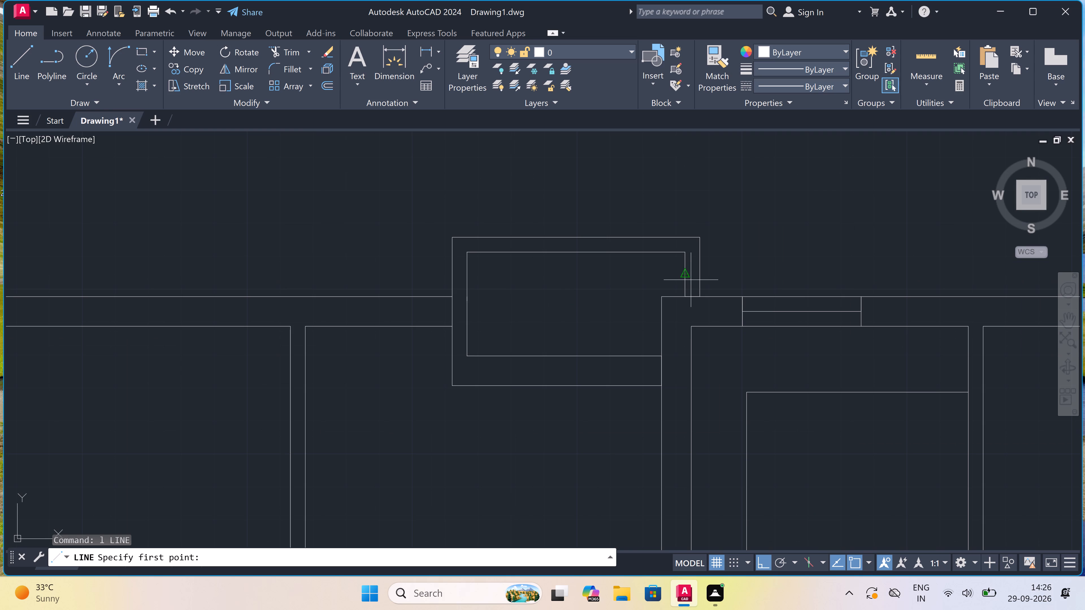
{"action": "scroll", "coordinate": [669, 354], "scroll_direction": "up", "scroll_amount": 1}
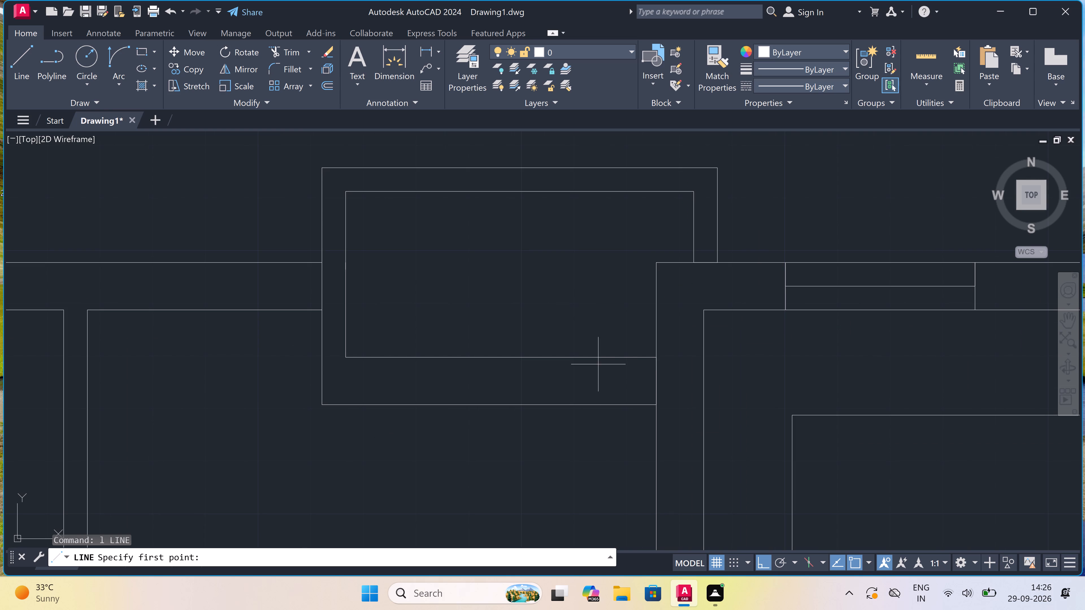
{"action": "left_click", "coordinate": [614, 357]}
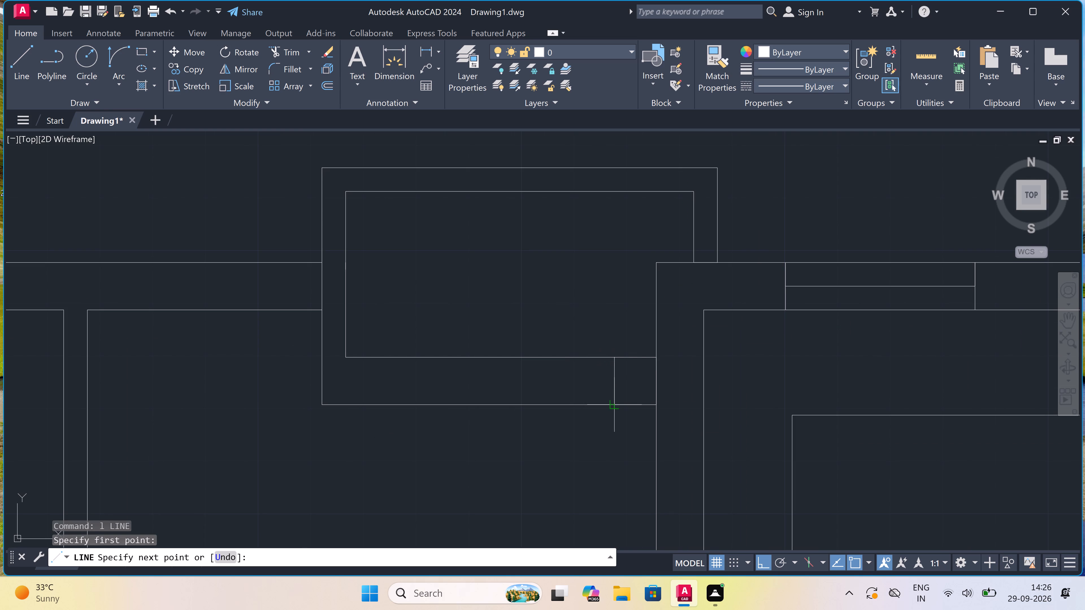
{"action": "left_click", "coordinate": [612, 402]}
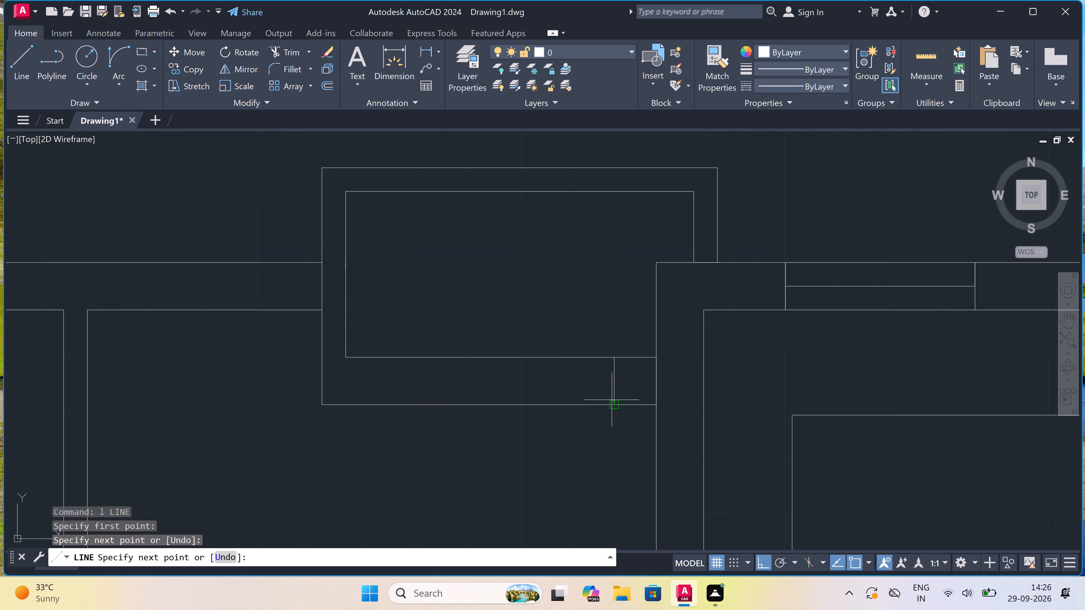
{"action": "key", "text": "Escape"}
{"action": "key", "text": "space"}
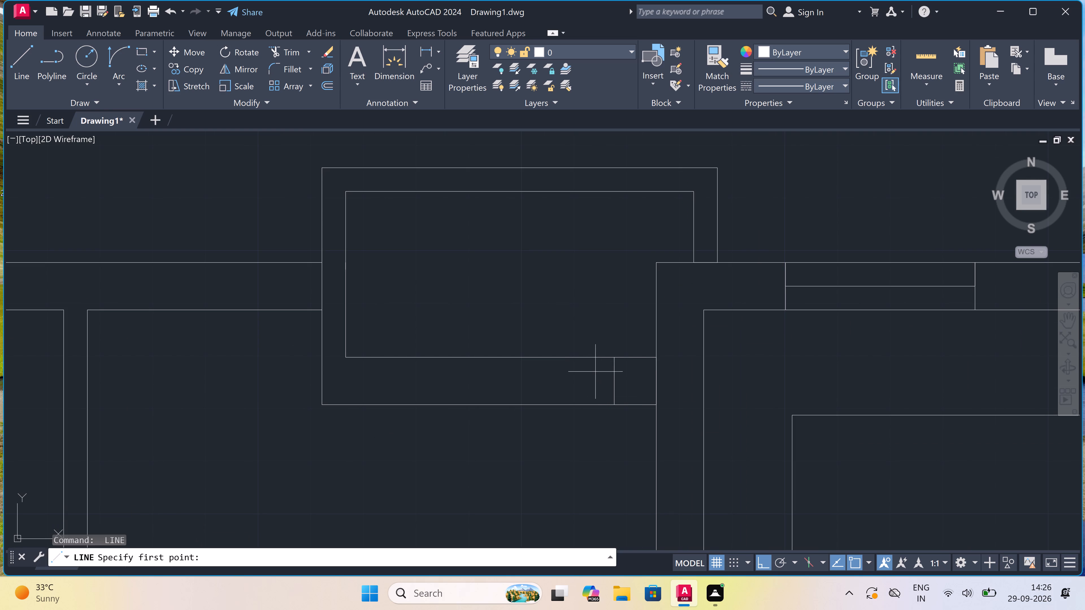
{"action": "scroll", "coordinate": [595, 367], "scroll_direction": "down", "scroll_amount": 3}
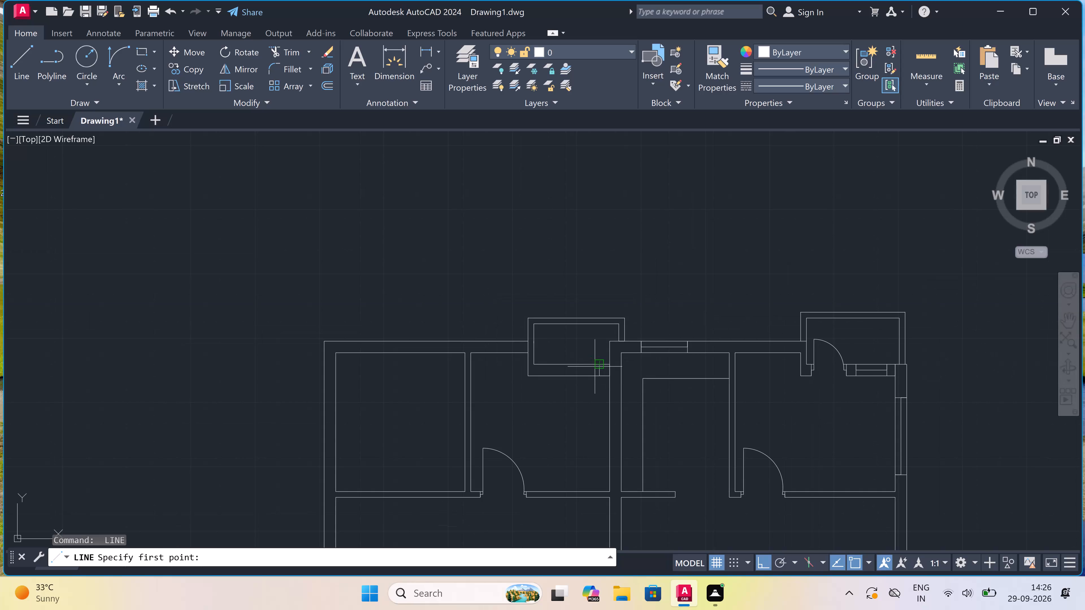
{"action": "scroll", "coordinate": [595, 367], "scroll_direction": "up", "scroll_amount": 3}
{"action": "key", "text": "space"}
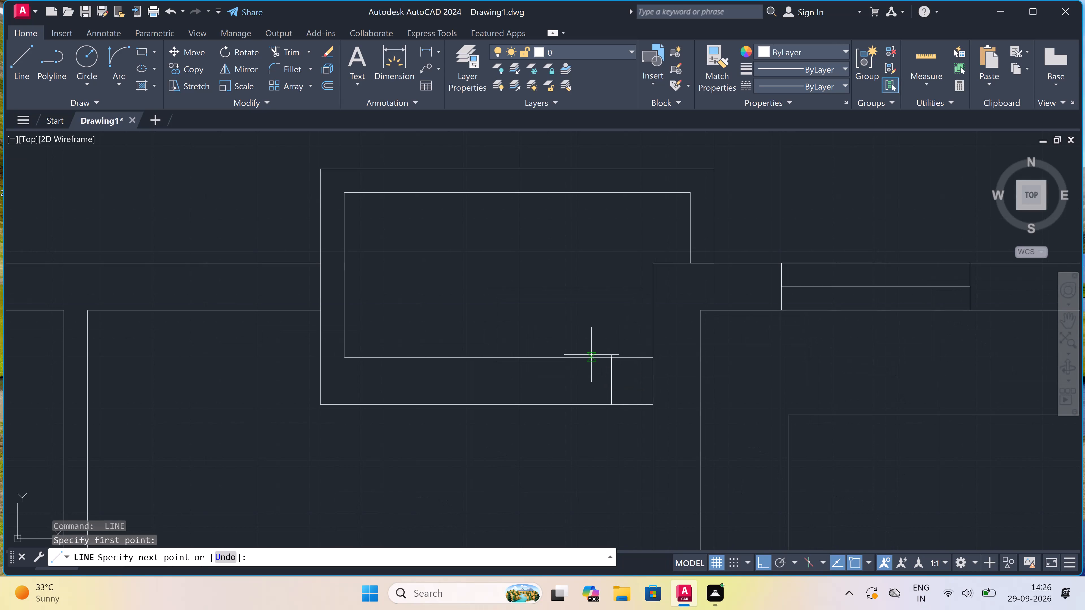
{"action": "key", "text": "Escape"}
Draw a window in the enclosure's bottom wall, left of the vertical line: two jambs across the wall joined by a line at mid-thickness.
{"action": "scroll", "coordinate": [591, 355], "scroll_direction": "up", "scroll_amount": 1}
{"action": "key", "text": "space"}
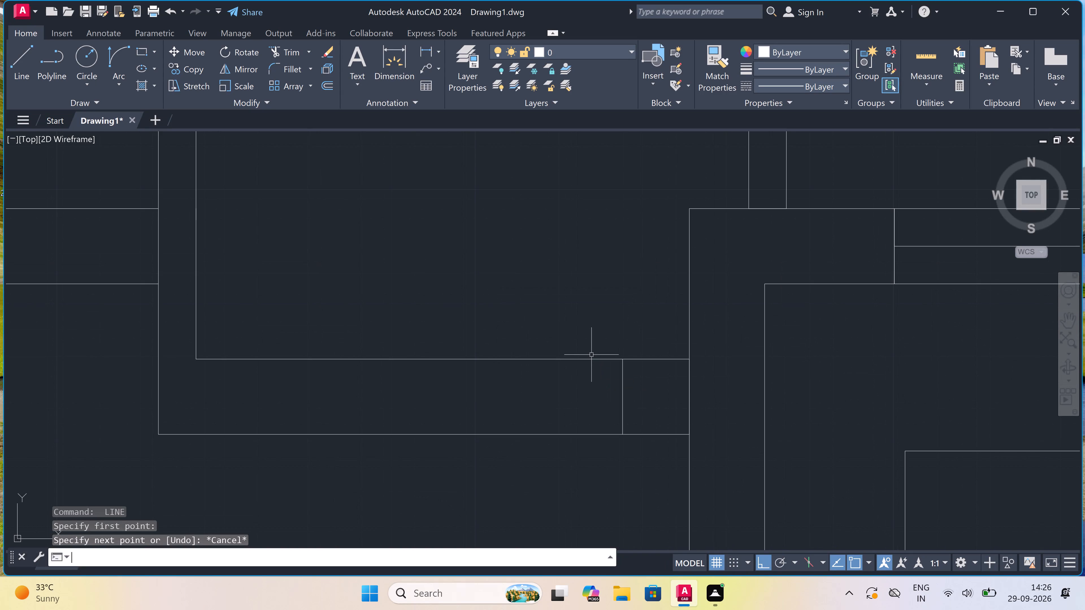
{"action": "left_click", "coordinate": [587, 364]}
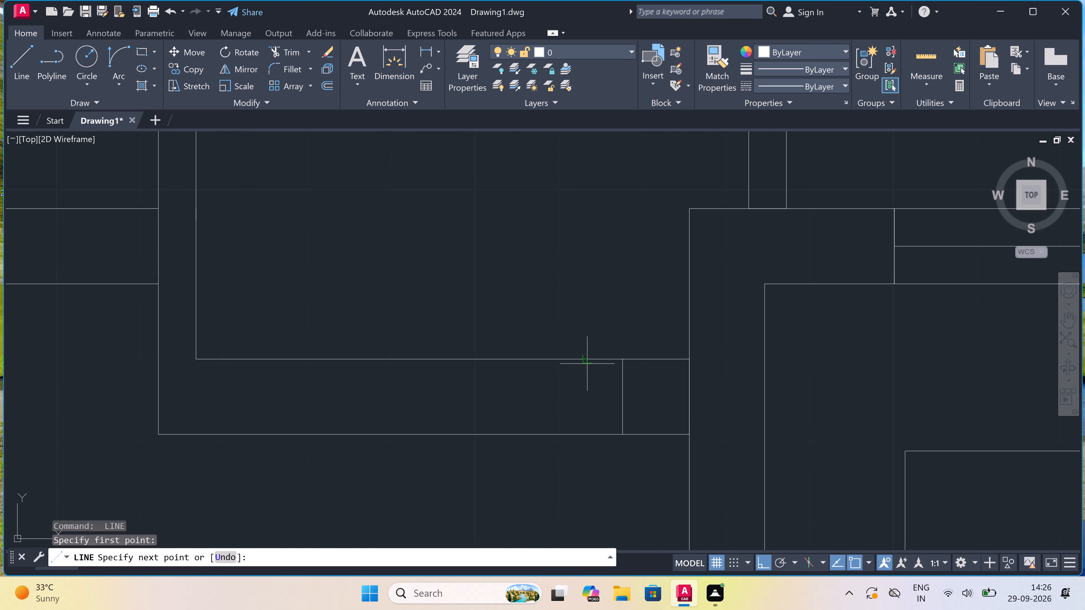
{"action": "left_click", "coordinate": [581, 430]}
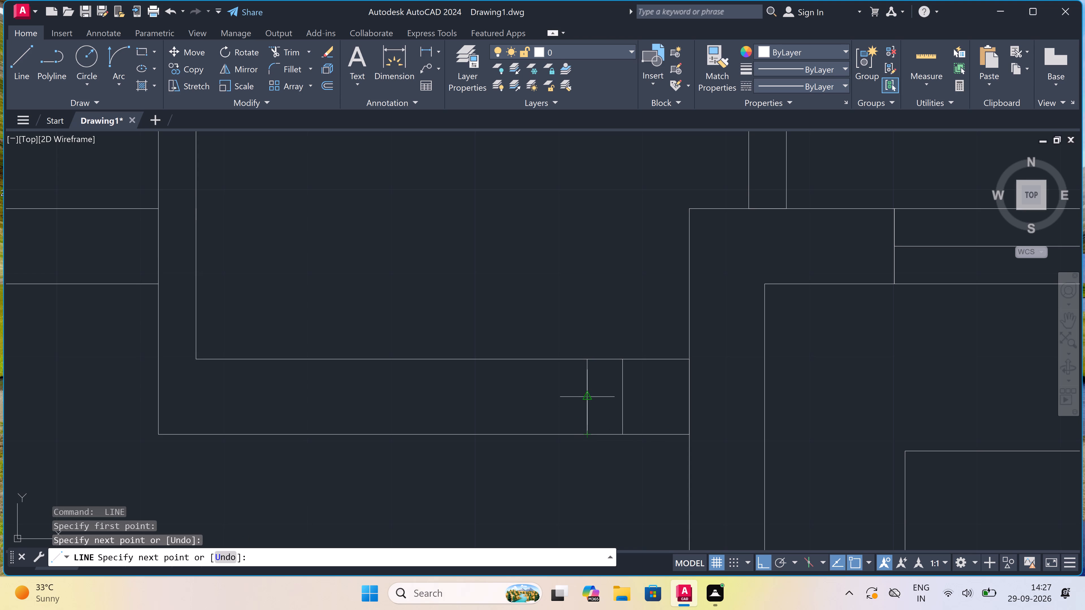
{"action": "left_click", "coordinate": [584, 398]}
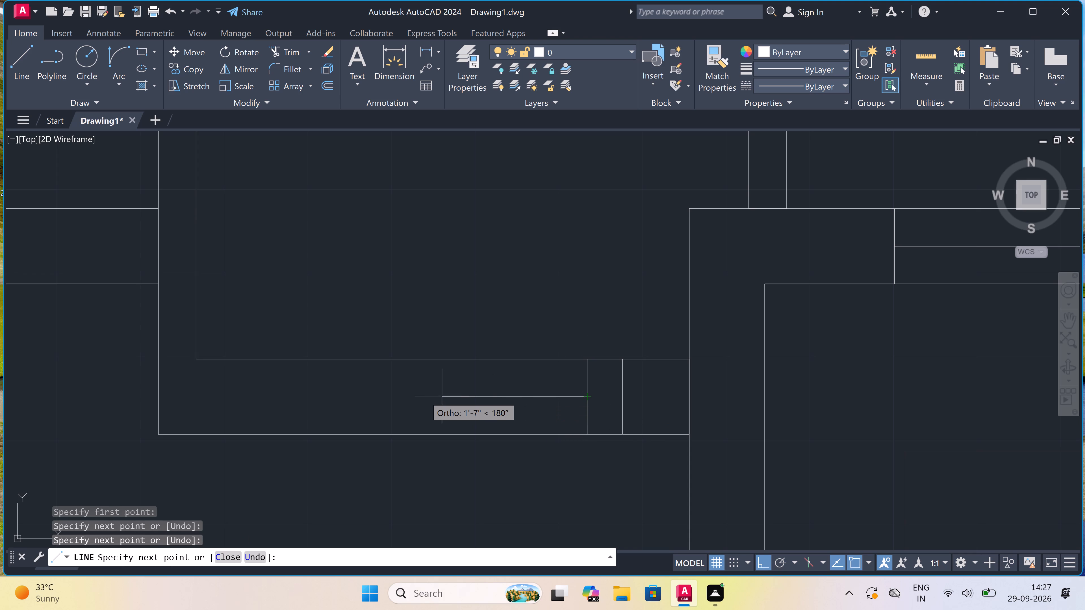
{"action": "left_click", "coordinate": [424, 396]}
{"action": "left_click", "coordinate": [425, 353]}
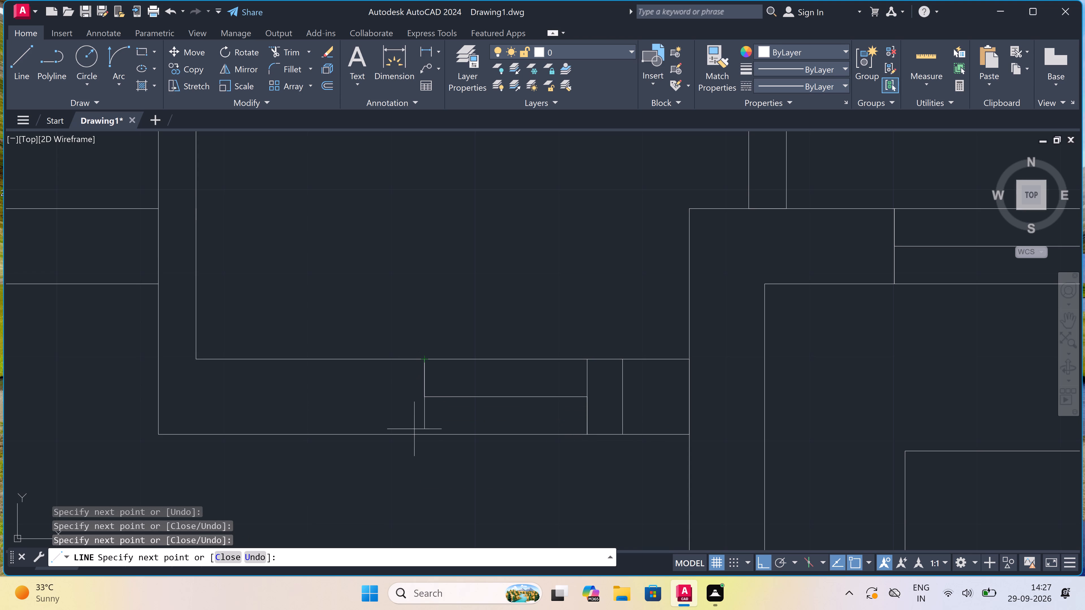
{"action": "left_click", "coordinate": [421, 425]}
{"action": "left_click", "coordinate": [420, 434]}
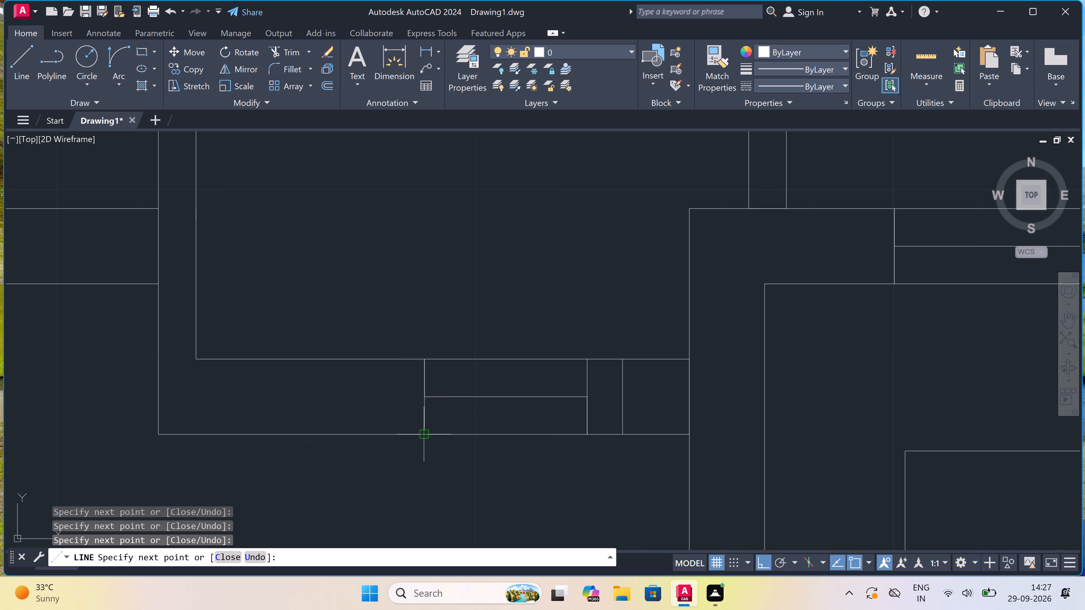
{"action": "key", "text": "Escape"}
{"action": "scroll", "coordinate": [421, 433], "scroll_direction": "down", "scroll_amount": 3}
{"action": "scroll", "coordinate": [320, 413], "scroll_direction": "up", "scroll_amount": 4}
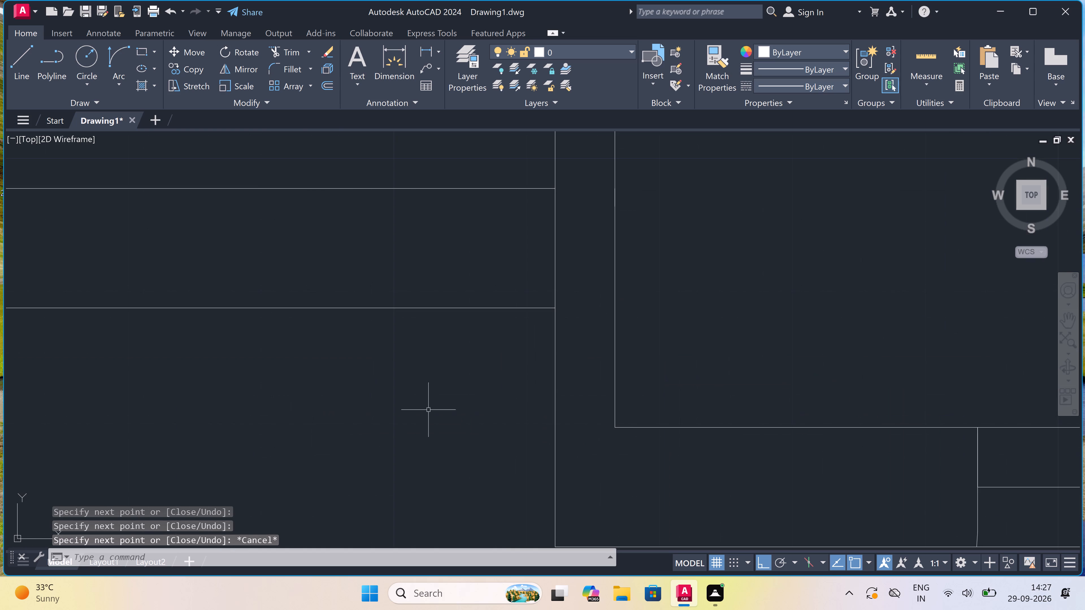
Draw the door's left jamb across the enclosure's bottom wall near its left end, with a 2" stop at mid-thickness and a 2' leaf upward.
{"action": "scroll", "coordinate": [634, 440], "scroll_direction": "down", "scroll_amount": 2}
{"action": "key", "text": "space"}
{"action": "left_click", "coordinate": [637, 437]}
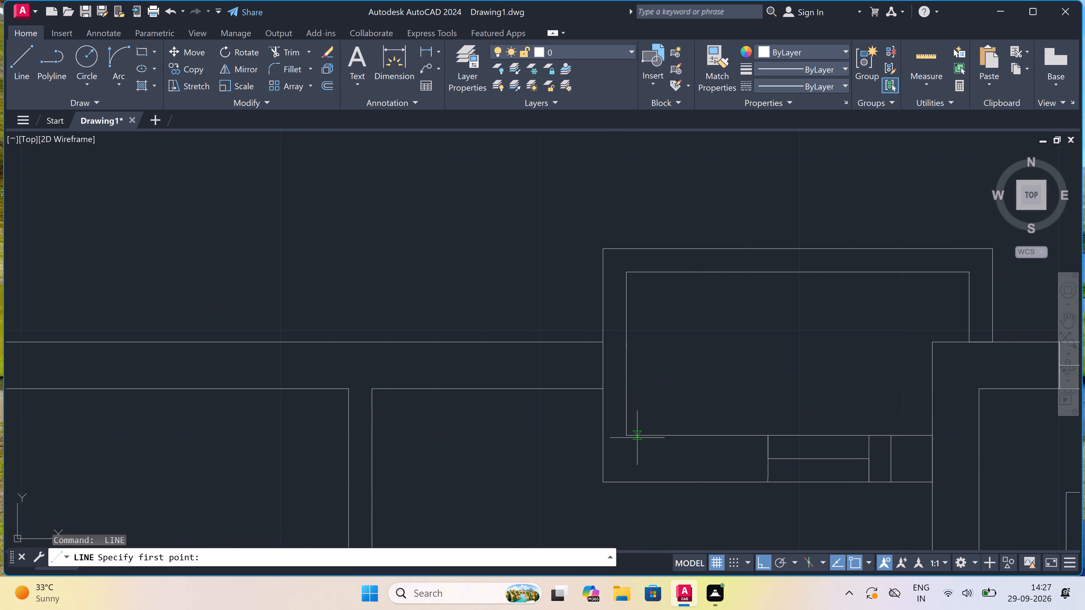
{"action": "left_click", "coordinate": [637, 484]}
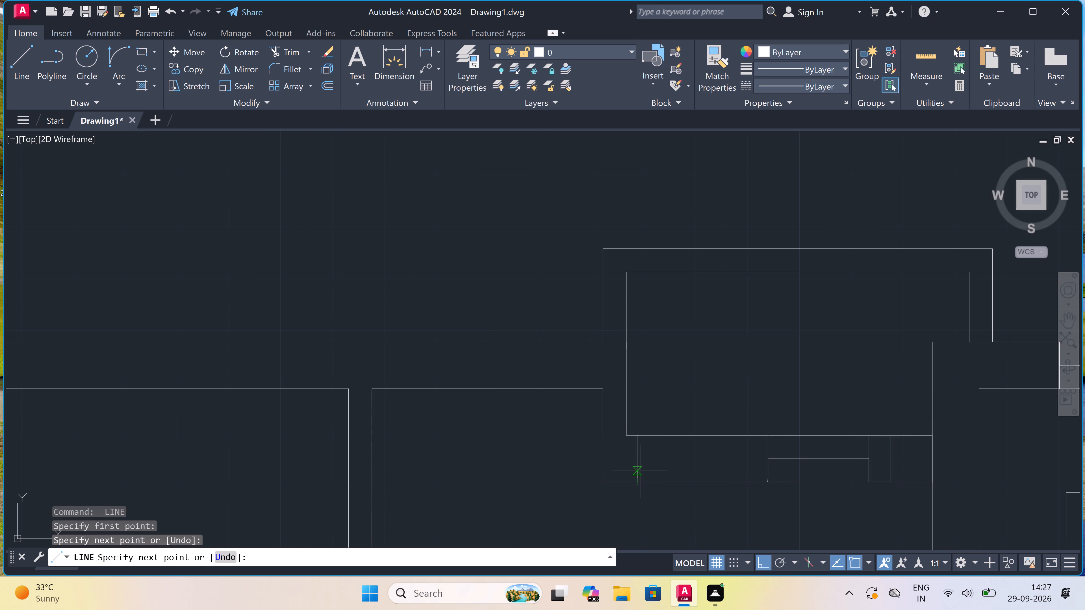
{"action": "left_click", "coordinate": [640, 460]}
{"action": "type", "text": "2\""}
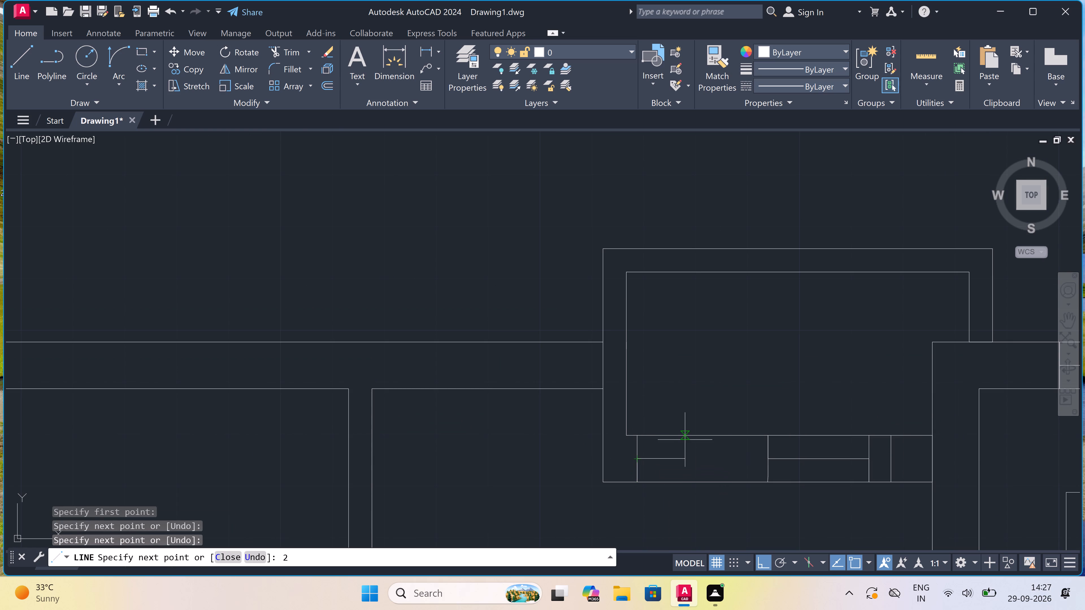
{"action": "key", "text": "space"}
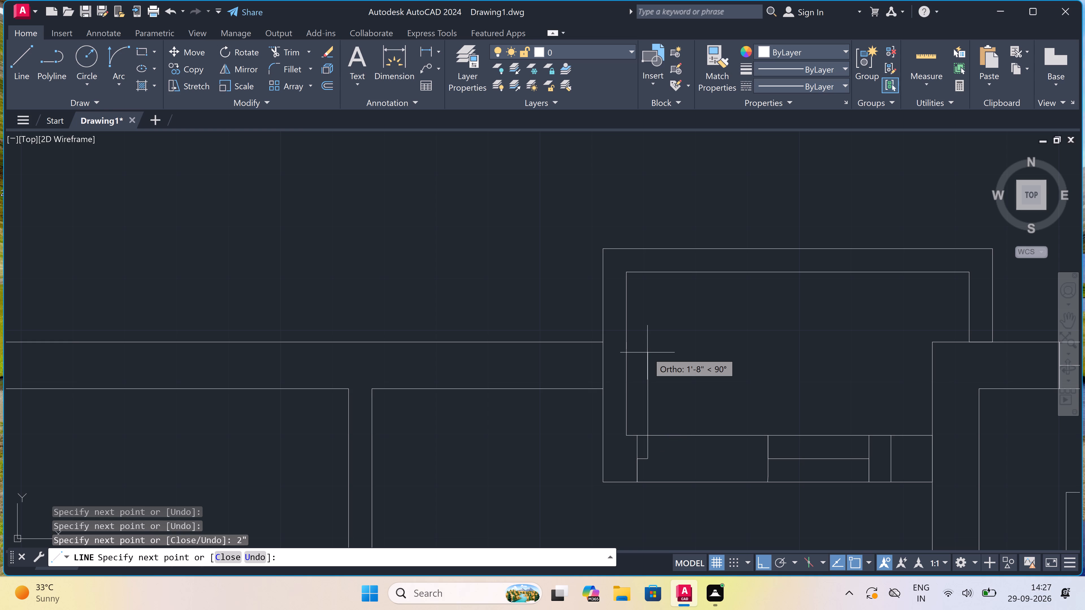
{"action": "type", "text": "2'"}
{"action": "key", "text": "space"}
{"action": "key", "text": "Escape"}
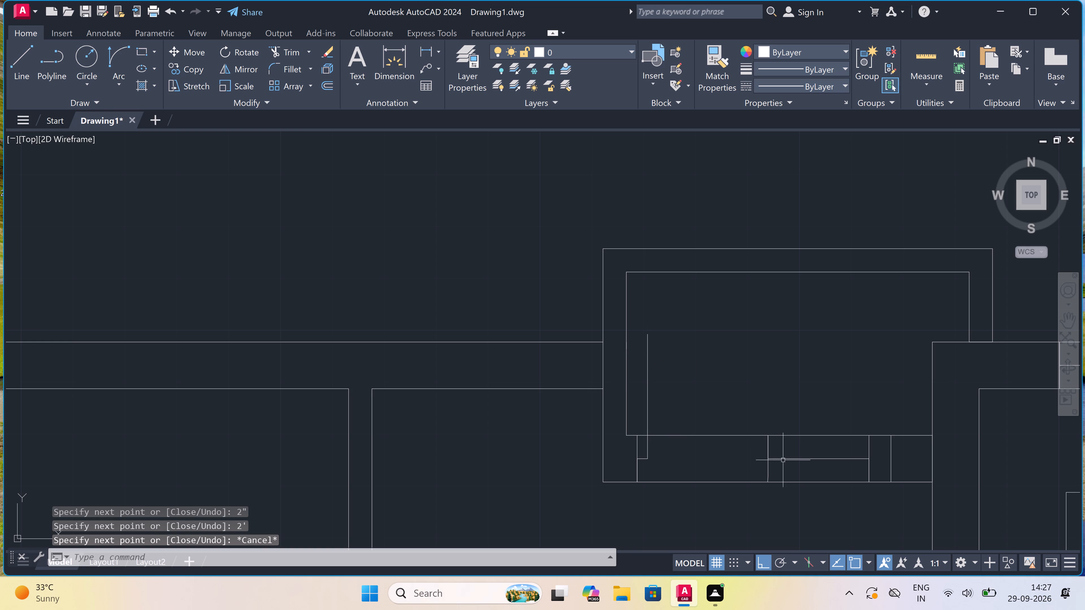
Draw the door's right jamb in the enclosure's bottom wall, just left of the window, with a 2" stop leftward at mid-thickness.
{"action": "key", "text": "space"}
{"action": "scroll", "coordinate": [773, 469], "scroll_direction": "up", "scroll_amount": 2}
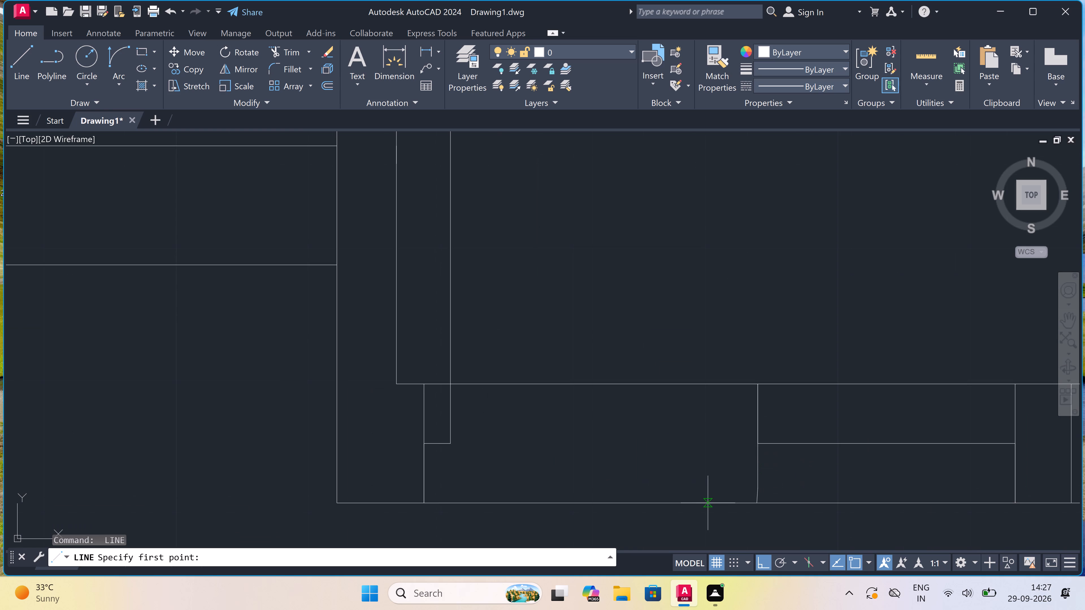
{"action": "left_click", "coordinate": [727, 495]}
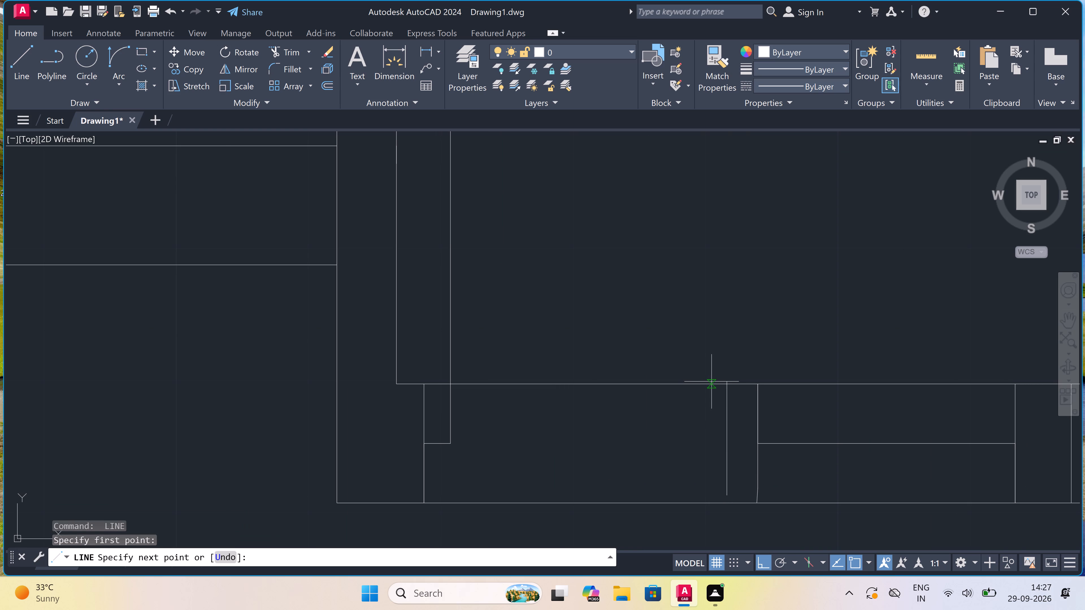
{"action": "left_click", "coordinate": [723, 384]}
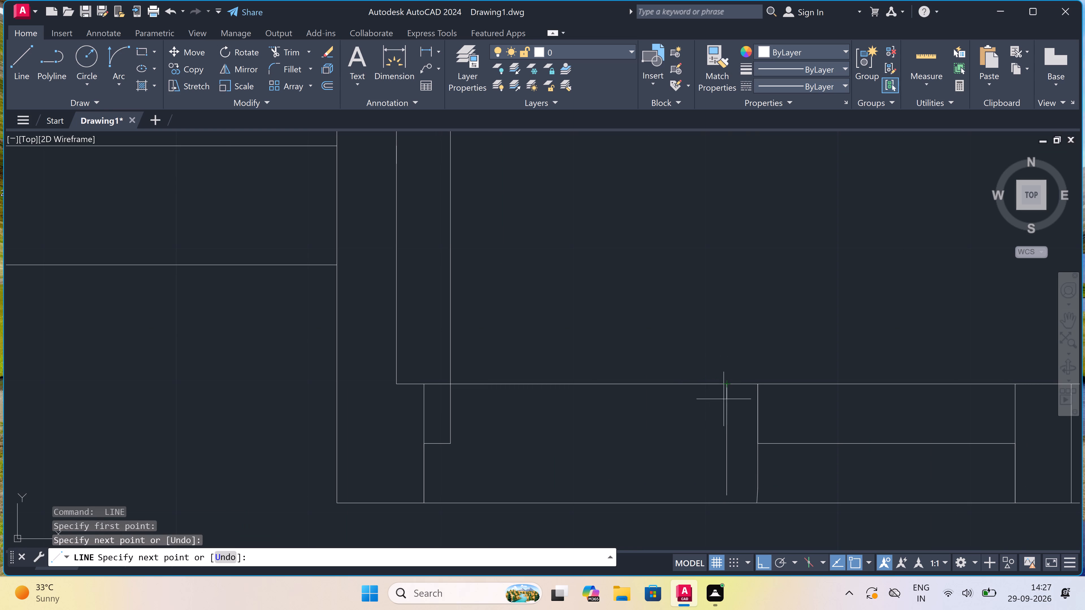
{"action": "left_click", "coordinate": [726, 442]}
{"action": "type", "text": "2\""}
{"action": "key", "text": "space"}
{"action": "scroll", "coordinate": [670, 441], "scroll_direction": "down", "scroll_amount": 1}
{"action": "key", "text": "Escape"}
{"action": "scroll", "coordinate": [609, 475], "scroll_direction": "down", "scroll_amount": 1}
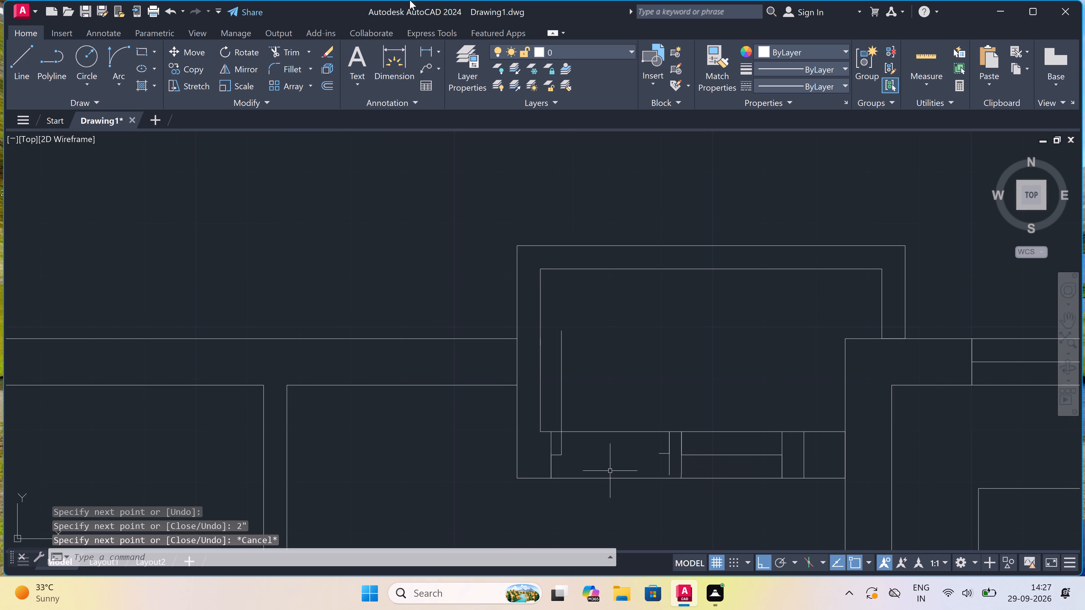
Draw the door swing arc from the leaf's top end to the free end of the right jamb's stop.
{"action": "left_click", "coordinate": [121, 64]}
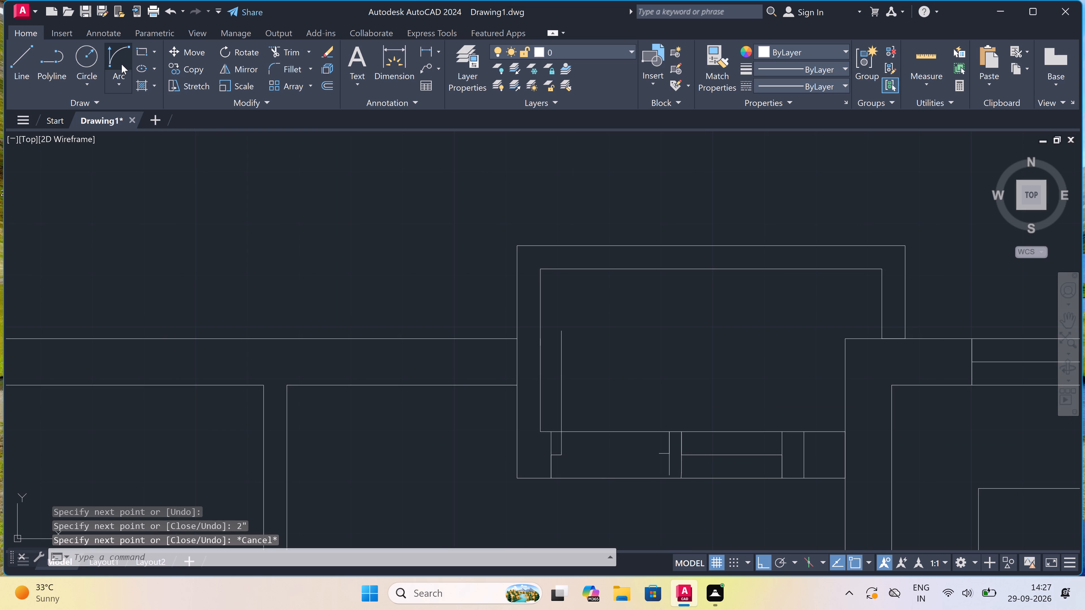
{"action": "left_click", "coordinate": [562, 326]}
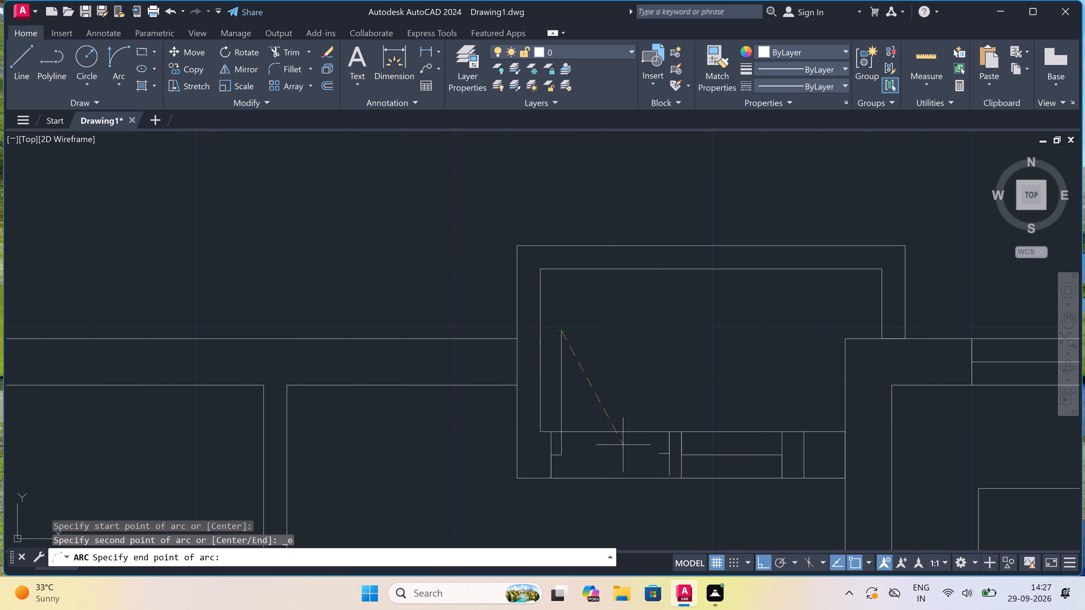
{"action": "left_click", "coordinate": [658, 454]}
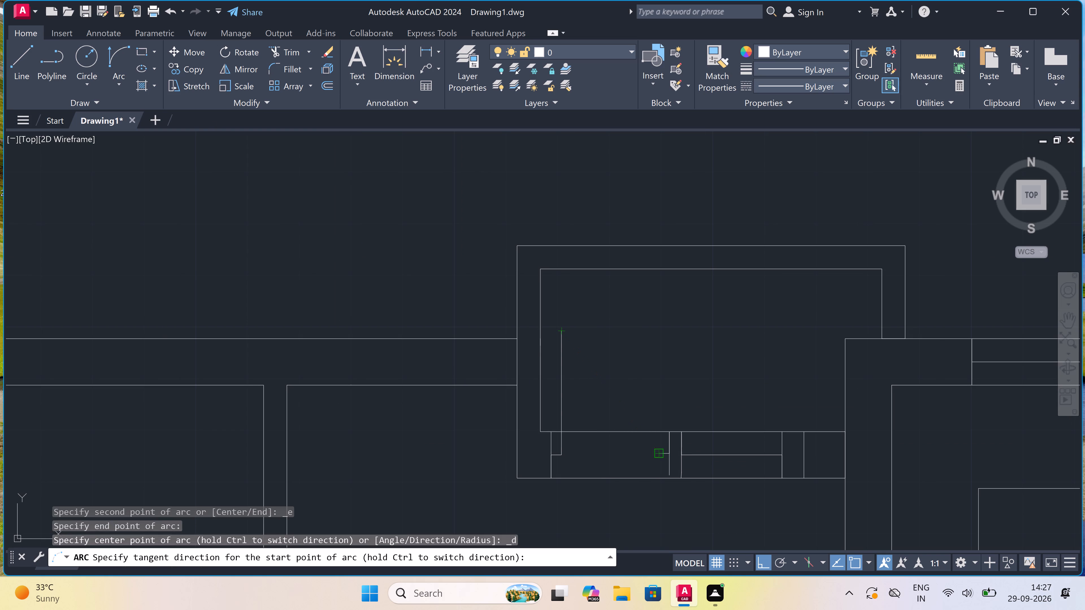
{"action": "left_click", "coordinate": [681, 406]}
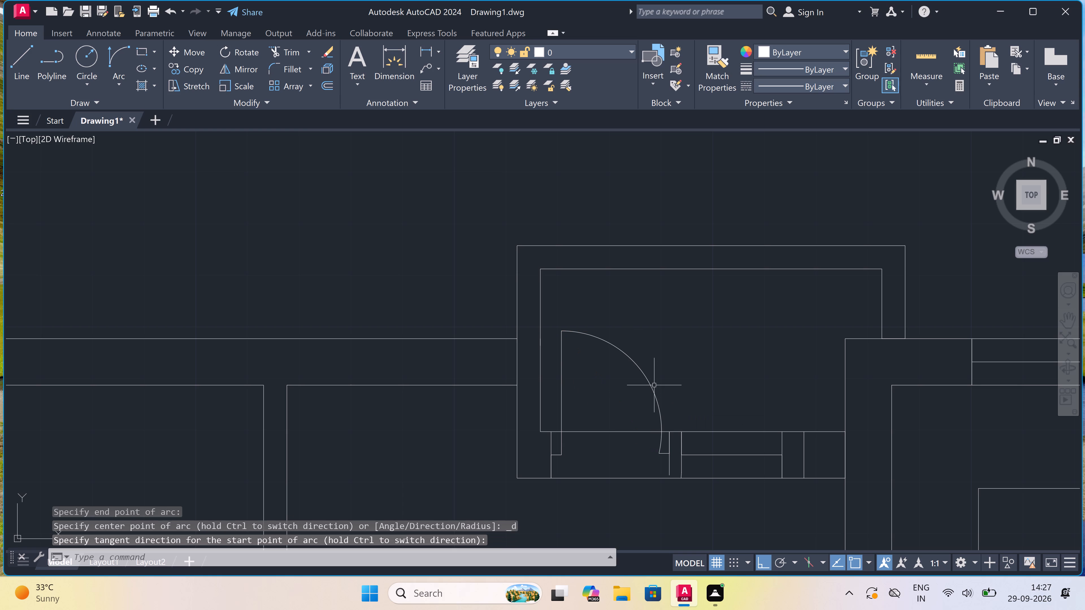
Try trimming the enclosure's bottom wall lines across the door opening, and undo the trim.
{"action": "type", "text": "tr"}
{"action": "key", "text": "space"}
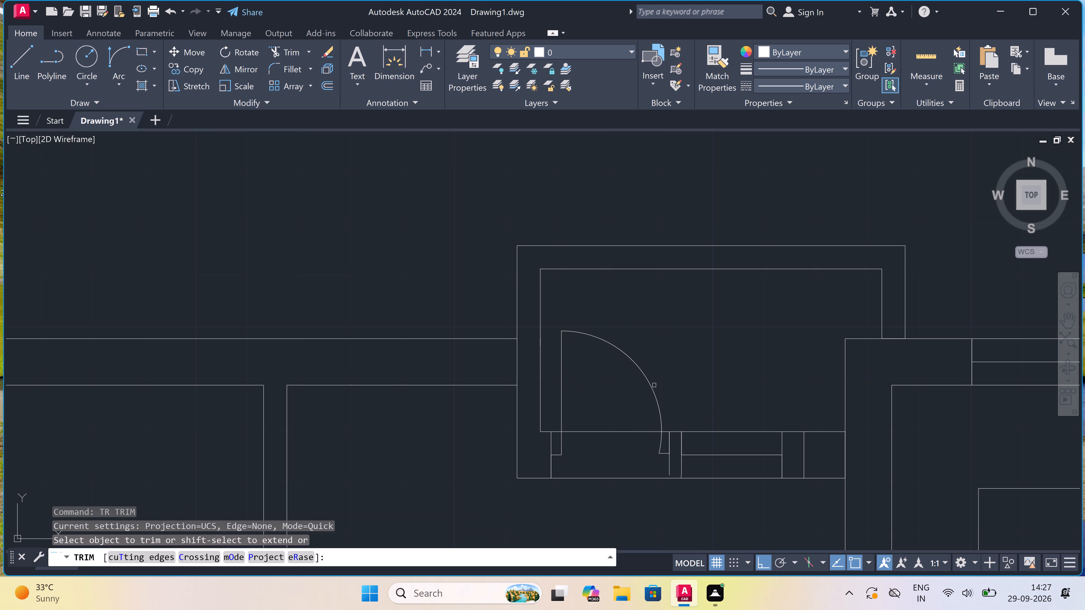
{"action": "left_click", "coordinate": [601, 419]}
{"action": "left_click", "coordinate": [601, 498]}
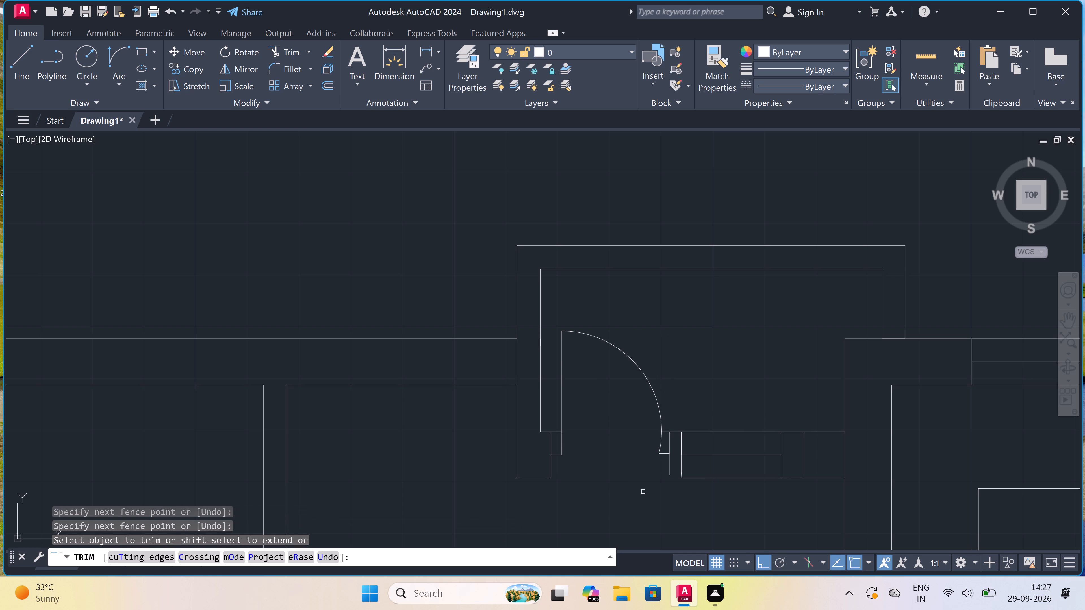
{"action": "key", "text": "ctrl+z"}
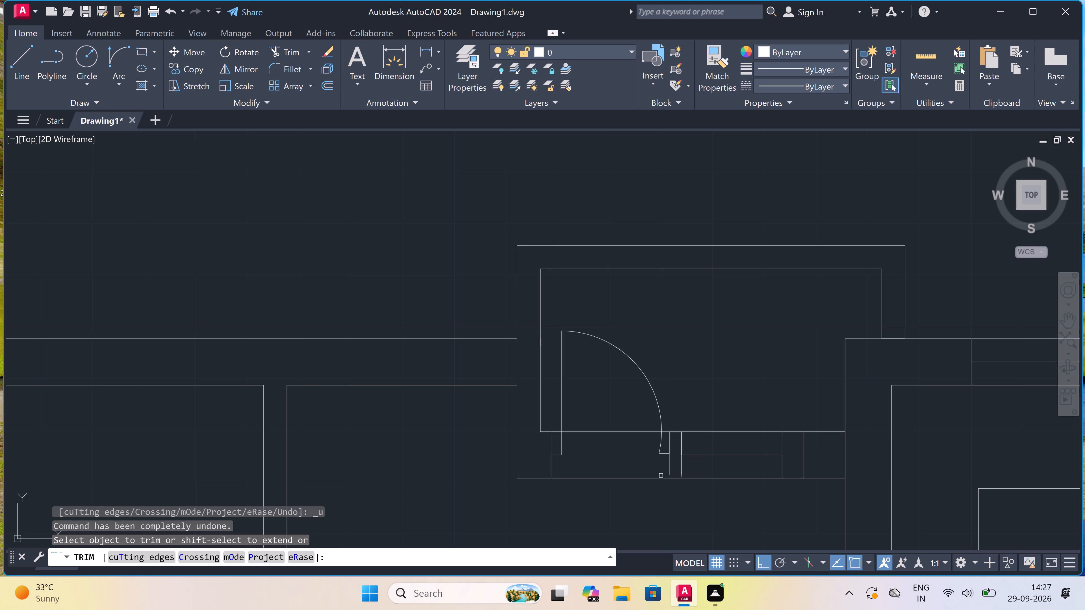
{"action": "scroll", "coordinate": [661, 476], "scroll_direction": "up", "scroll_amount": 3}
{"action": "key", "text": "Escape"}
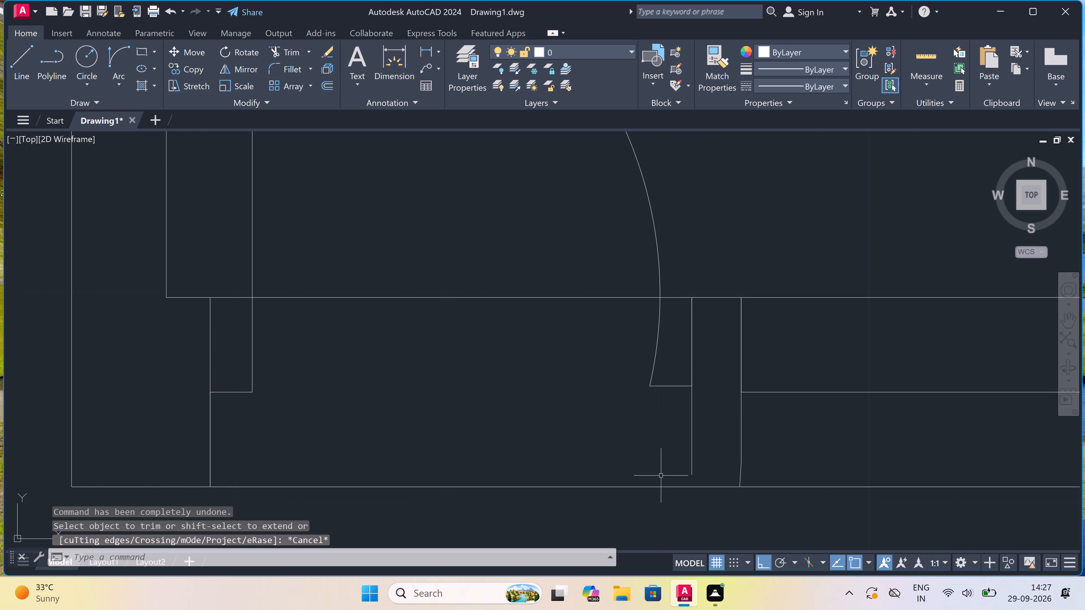
Extend the door's right jamb line down to the bottom wall's outer face.
{"action": "type", "text": "ex"}
{"action": "key", "text": "space"}
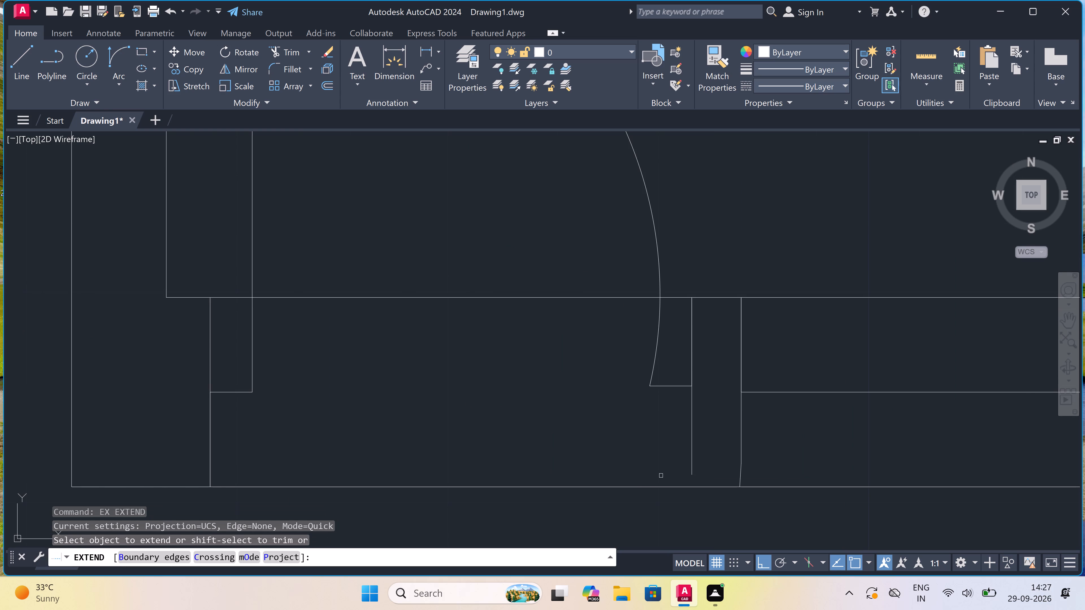
{"action": "left_click", "coordinate": [661, 469]}
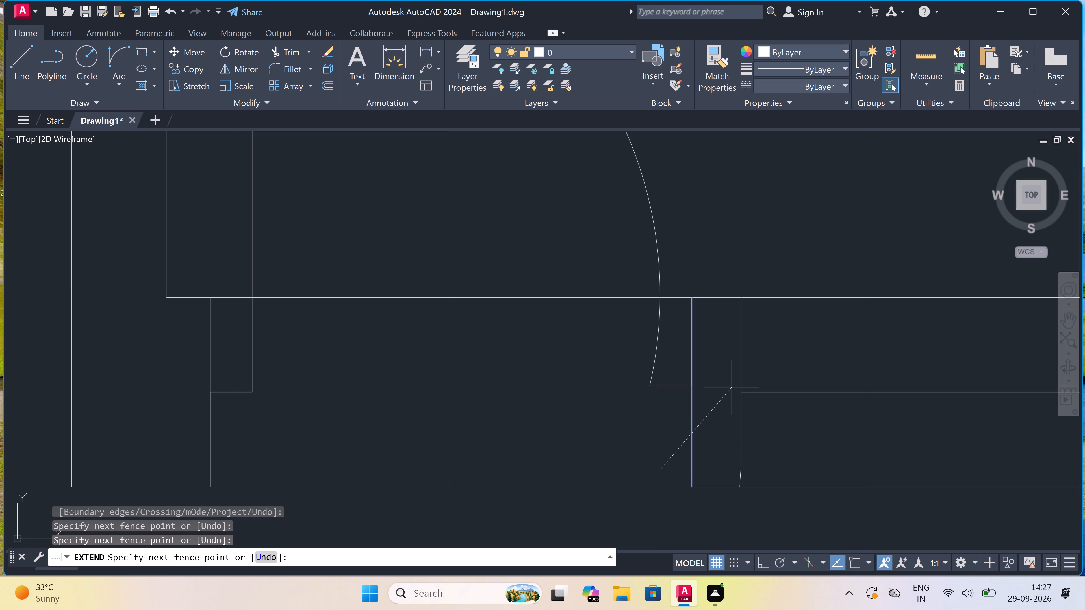
{"action": "left_click", "coordinate": [725, 393]}
{"action": "key", "text": "Escape"}
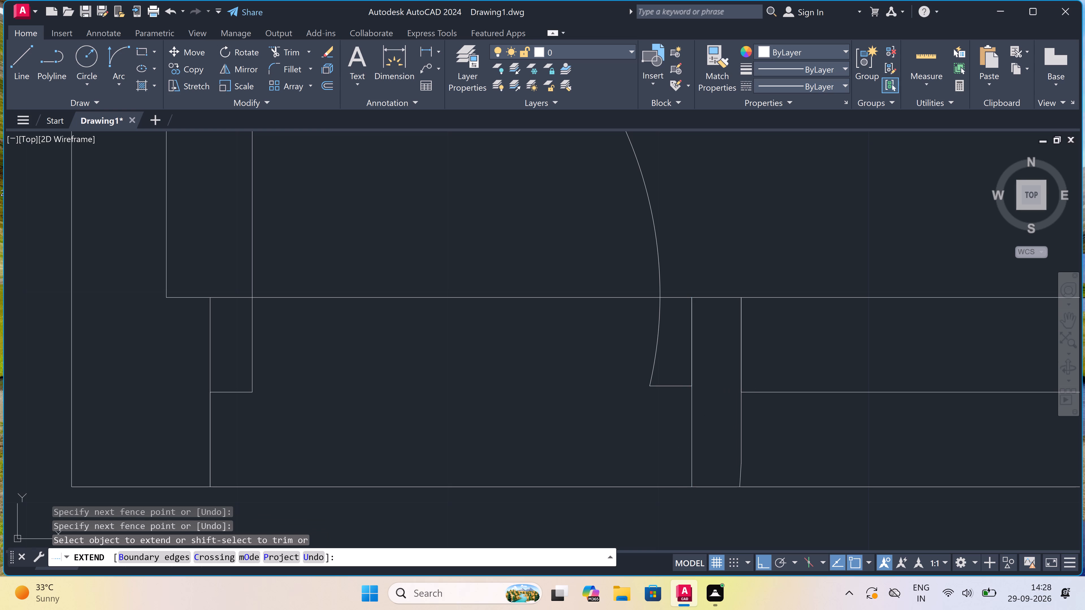
Trim both face lines of the enclosure's bottom wall between the two door jambs to open the doorway.
{"action": "type", "text": "tr"}
{"action": "key", "text": "space"}
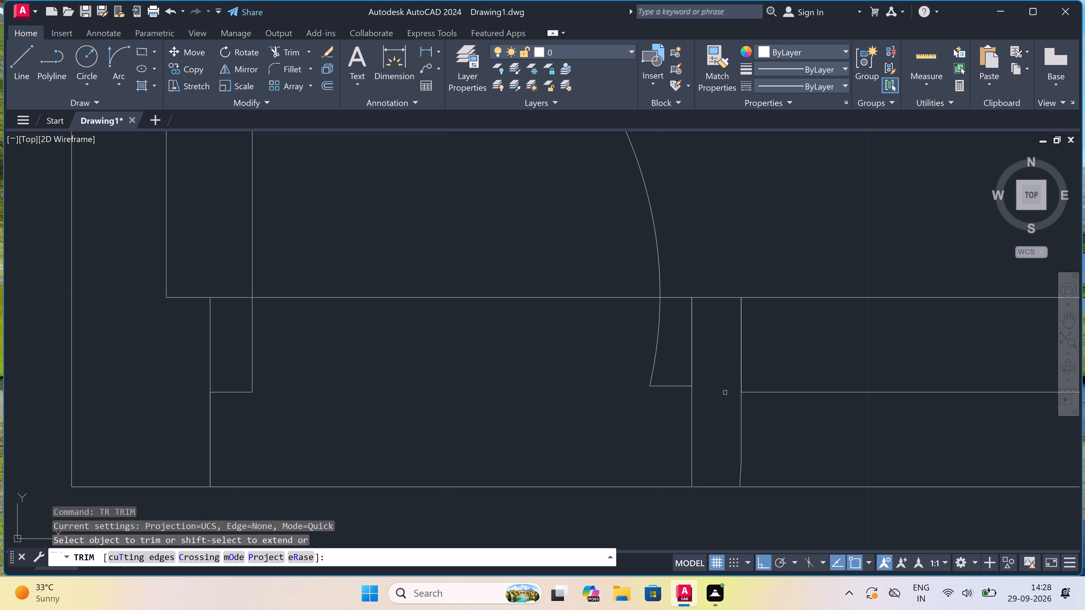
{"action": "scroll", "coordinate": [550, 284], "scroll_direction": "down", "scroll_amount": 3}
{"action": "left_click", "coordinate": [550, 284]}
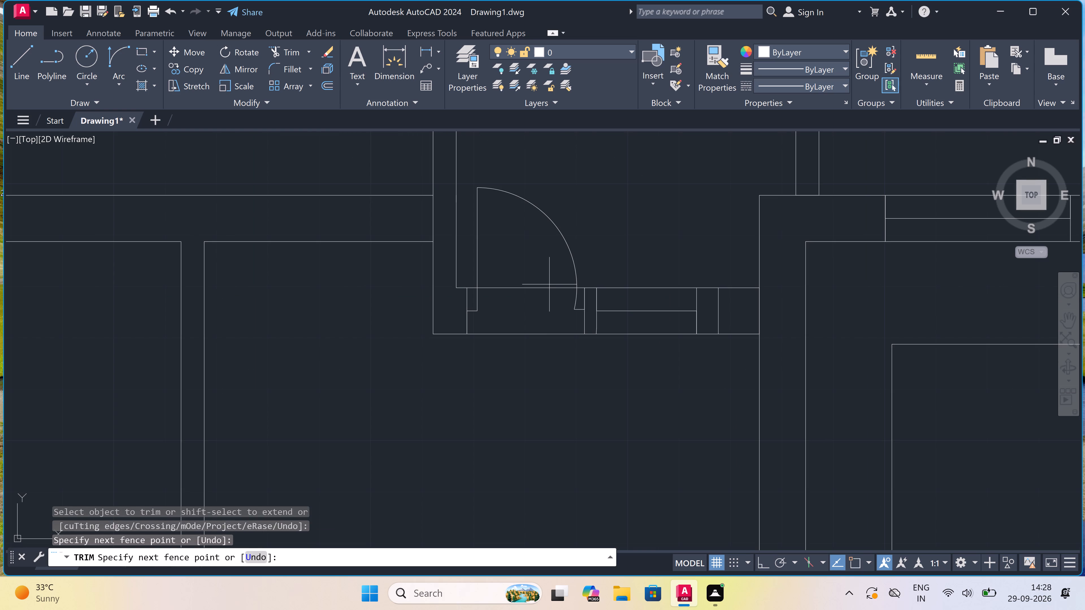
{"action": "left_click", "coordinate": [546, 343]}
{"action": "scroll", "coordinate": [546, 343], "scroll_direction": "down", "scroll_amount": 3}
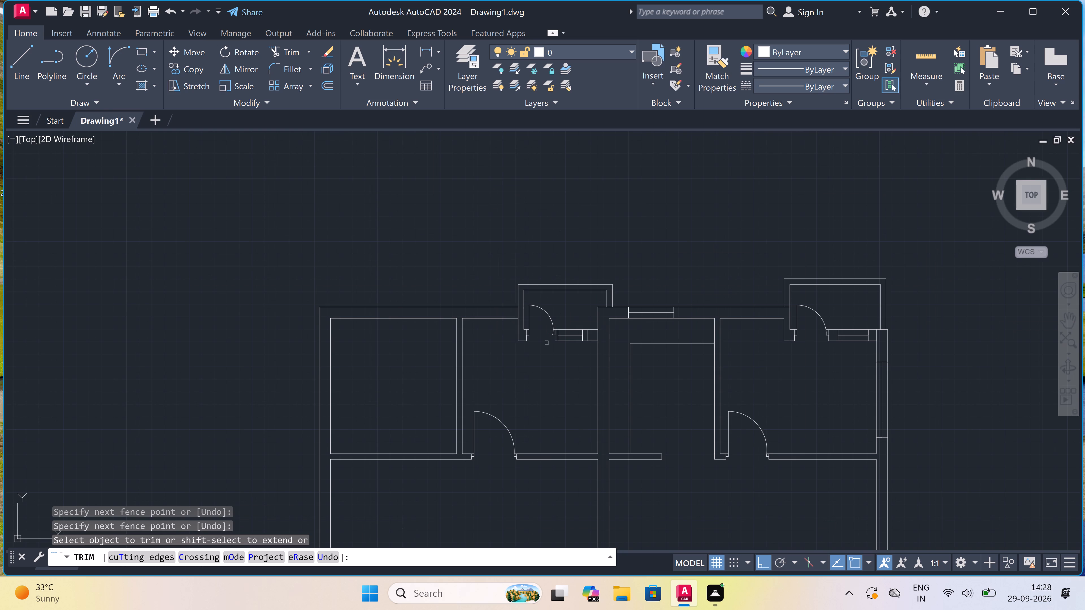
{"action": "scroll", "coordinate": [515, 291], "scroll_direction": "down", "scroll_amount": 2}
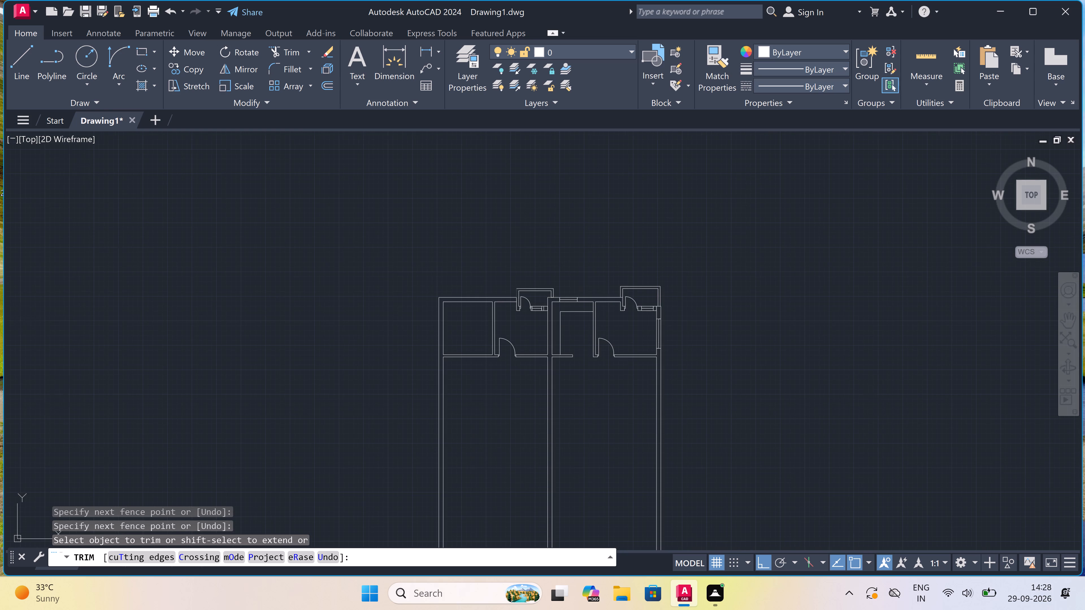
{"action": "scroll", "coordinate": [496, 309], "scroll_direction": "up", "scroll_amount": 3}
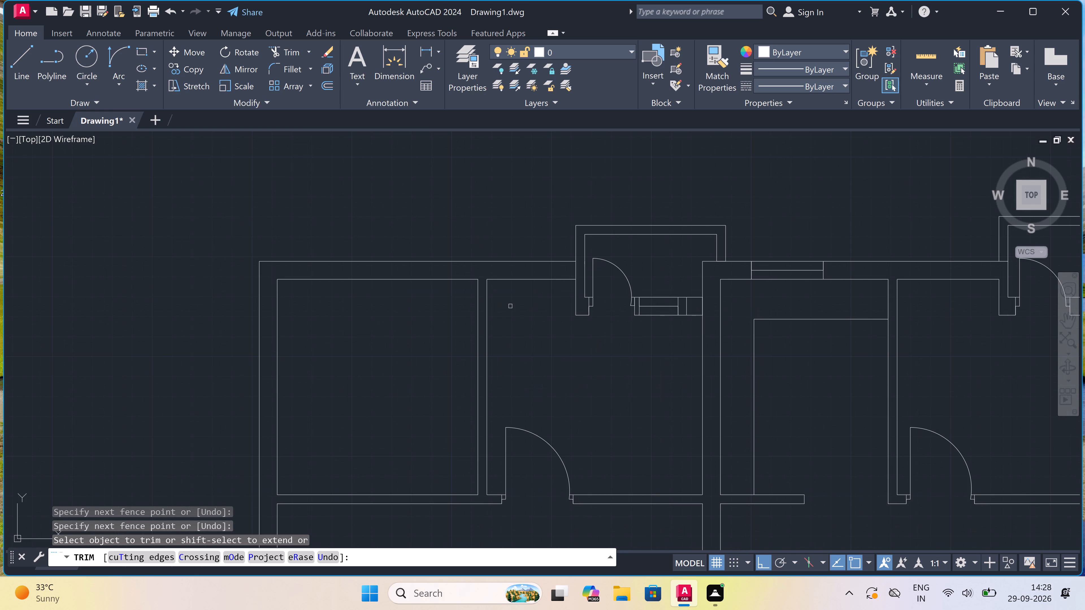
{"action": "key", "text": "Escape"}
Draw a 5' wide window in the upper-left room's top wall: two jambs across the wall joined by a line at mid-thickness.
{"action": "type", "text": "l"}
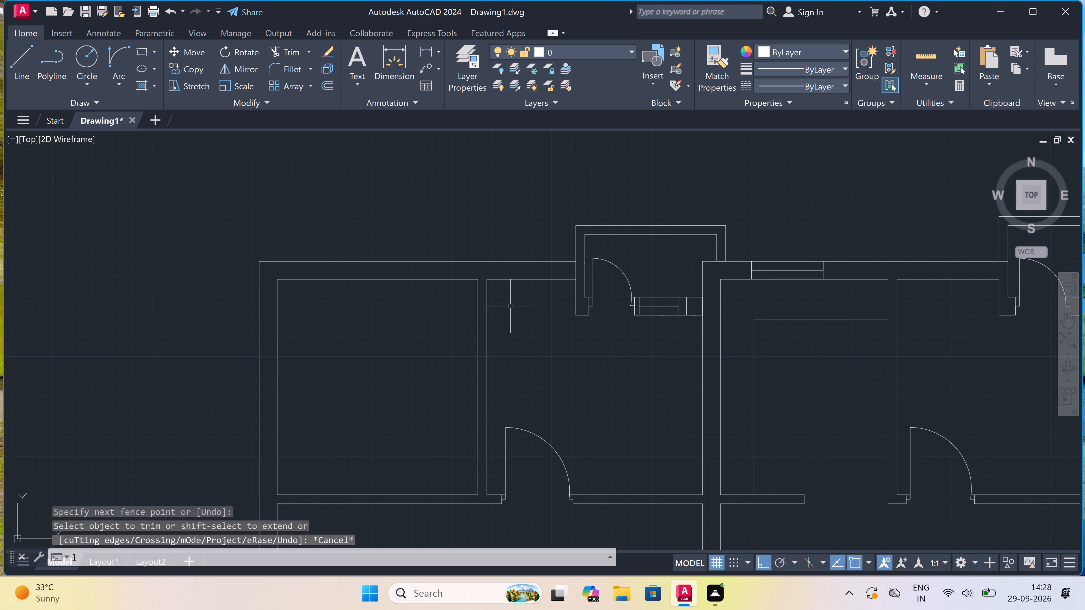
{"action": "key", "text": "space"}
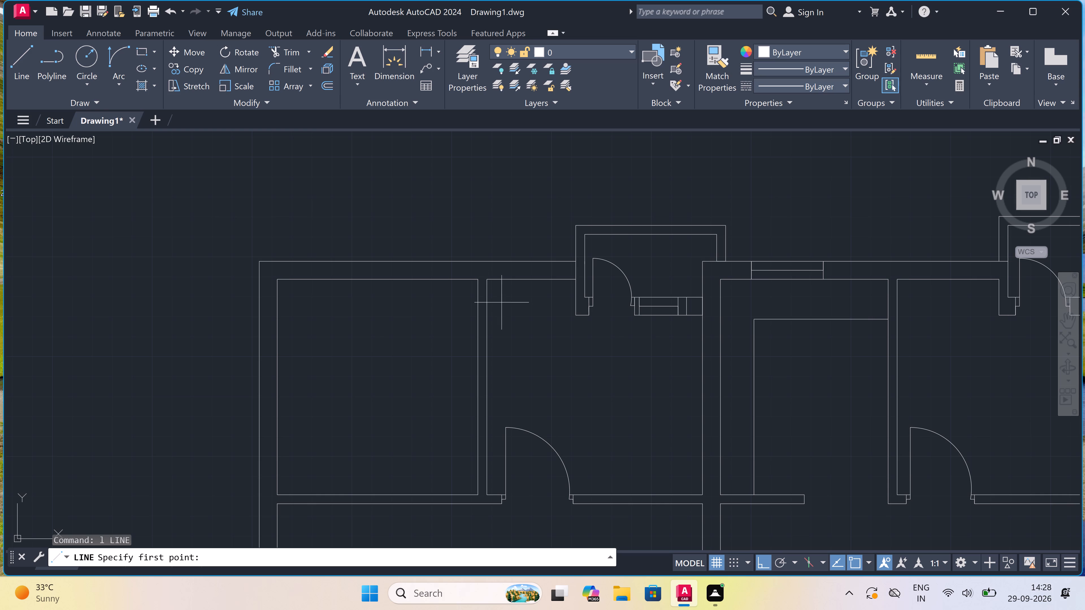
{"action": "scroll", "coordinate": [267, 260], "scroll_direction": "up", "scroll_amount": 1}
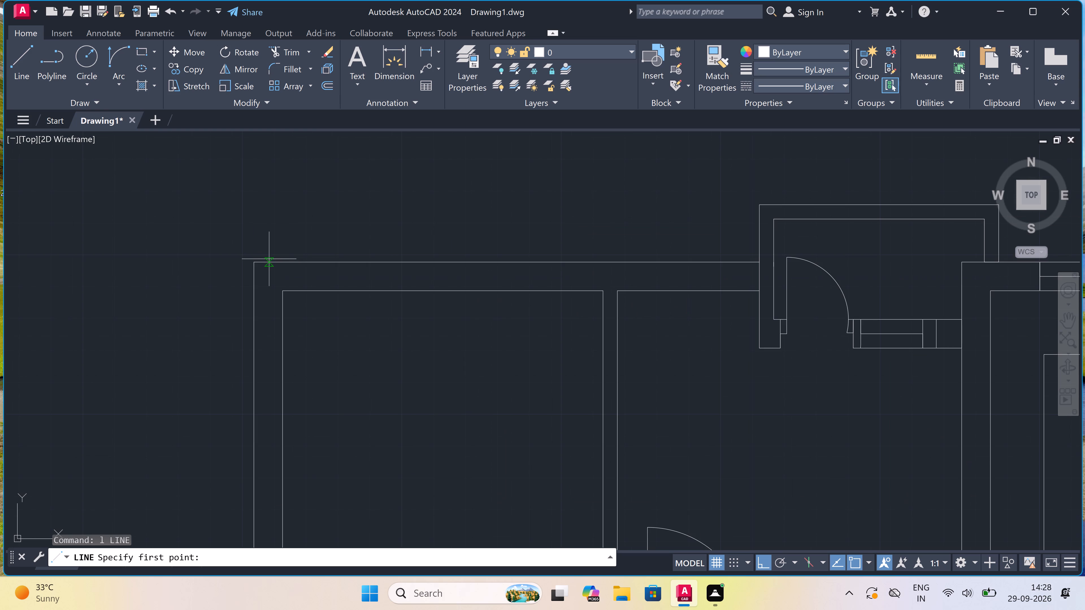
{"action": "scroll", "coordinate": [331, 269], "scroll_direction": "up", "scroll_amount": 1}
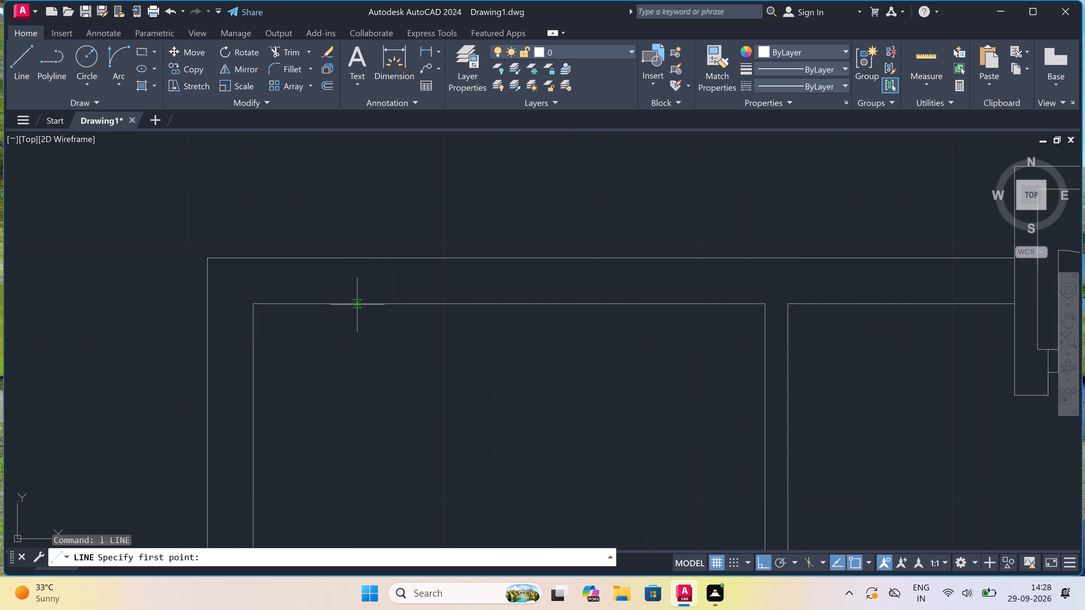
{"action": "left_click", "coordinate": [358, 304]}
{"action": "left_click", "coordinate": [362, 259]}
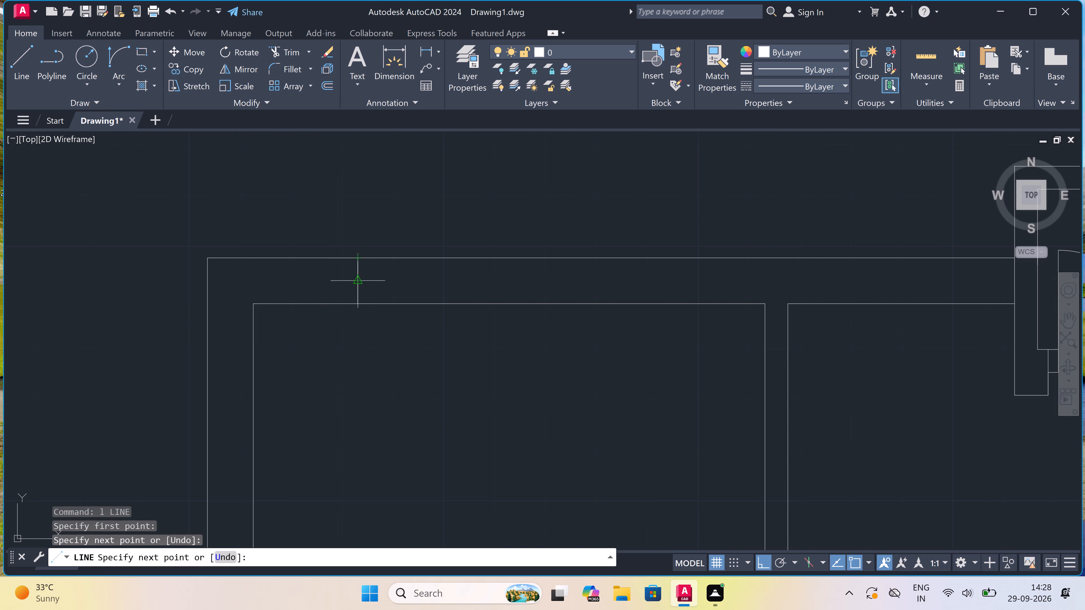
{"action": "left_click", "coordinate": [359, 277]}
{"action": "type", "text": "5'"}
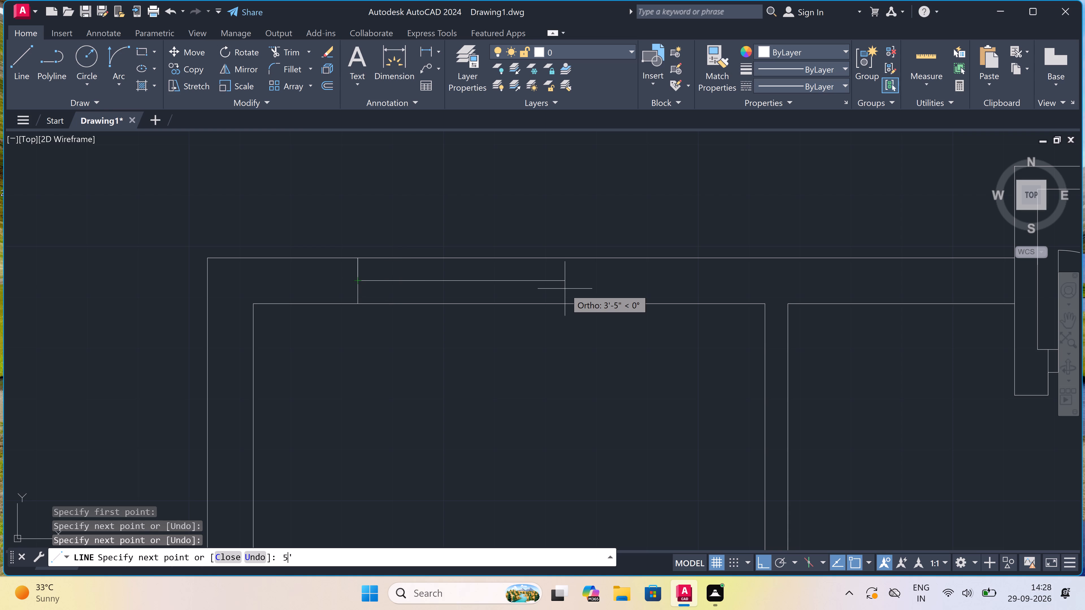
{"action": "key", "text": "space"}
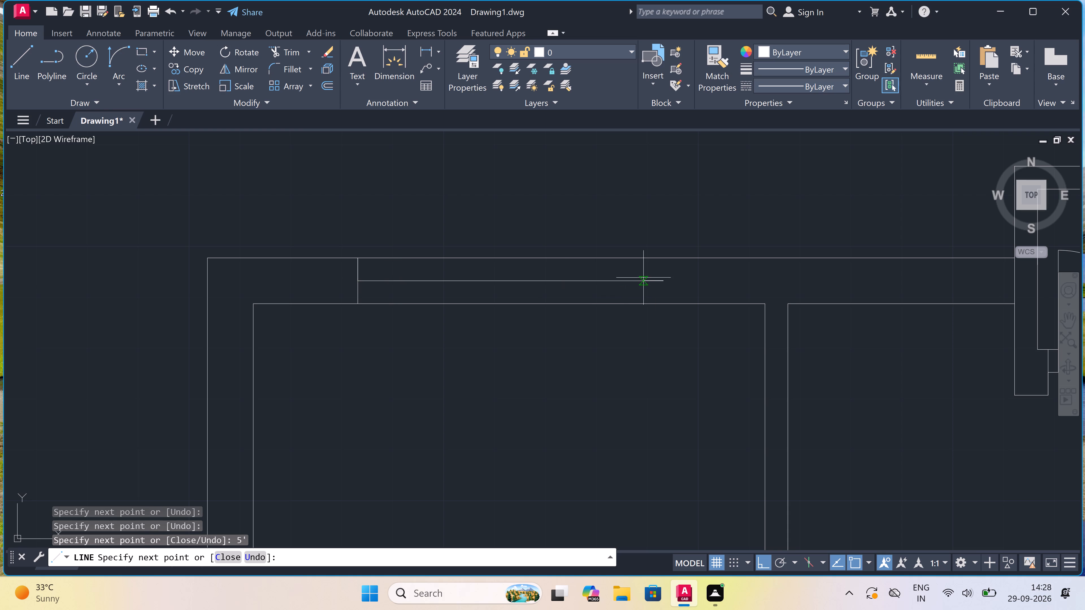
{"action": "left_click_drag", "start_coordinate": [667, 256], "coordinate": [668, 260]}
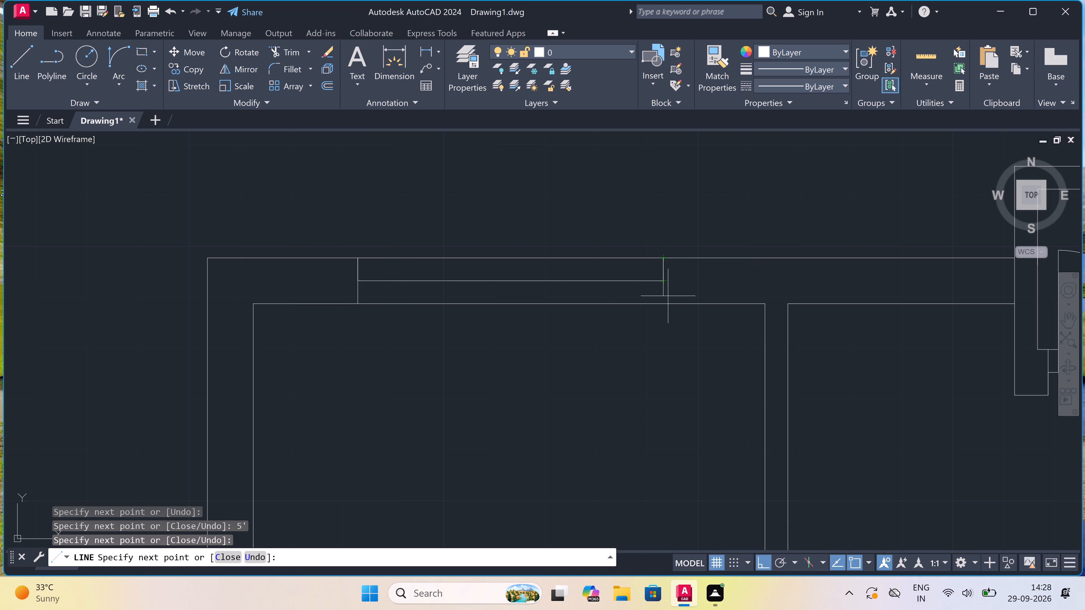
{"action": "left_click", "coordinate": [664, 303]}
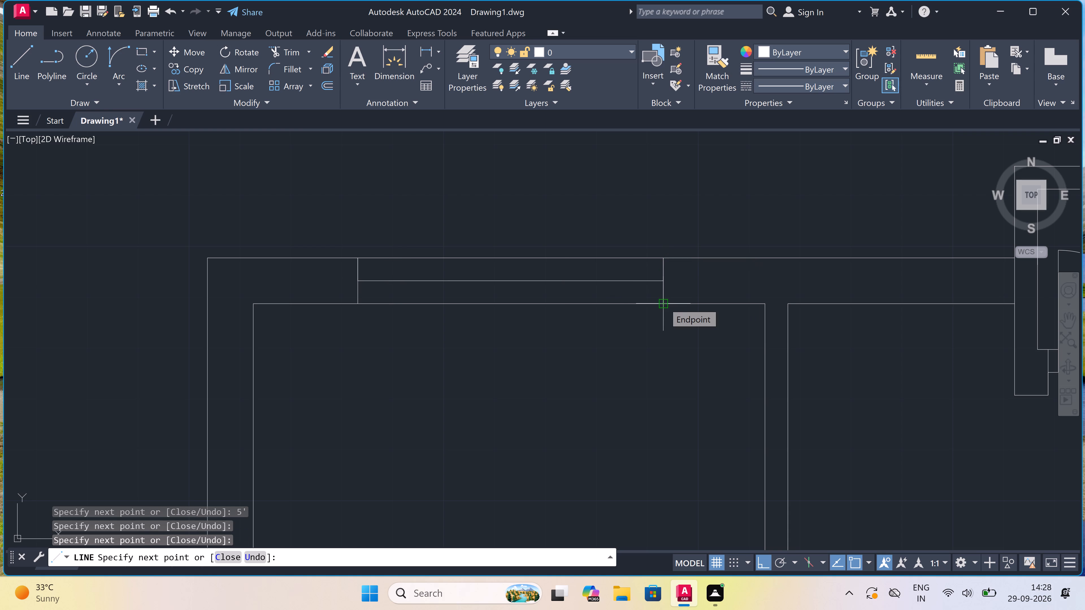
Draw a 5' window in the upper-left room's left wall: two jambs across the wall joined by a line at mid-thickness.
{"action": "key", "text": "Escape"}
{"action": "key", "text": "space"}
{"action": "scroll", "coordinate": [655, 289], "scroll_direction": "down", "scroll_amount": 3}
{"action": "scroll", "coordinate": [559, 408], "scroll_direction": "up", "scroll_amount": 2}
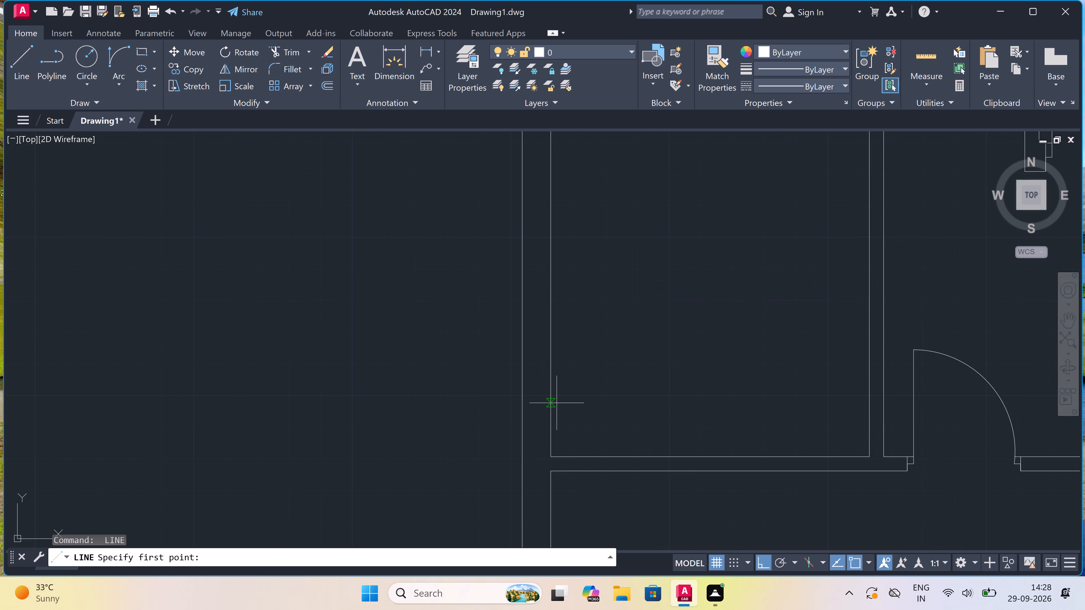
{"action": "left_click", "coordinate": [549, 385]}
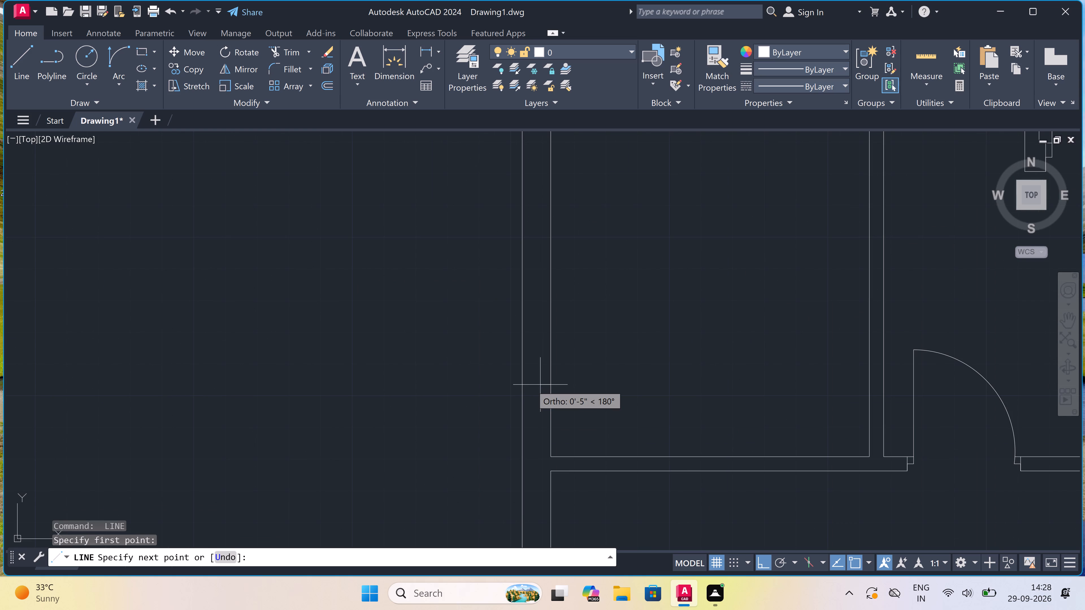
{"action": "left_click", "coordinate": [524, 385]}
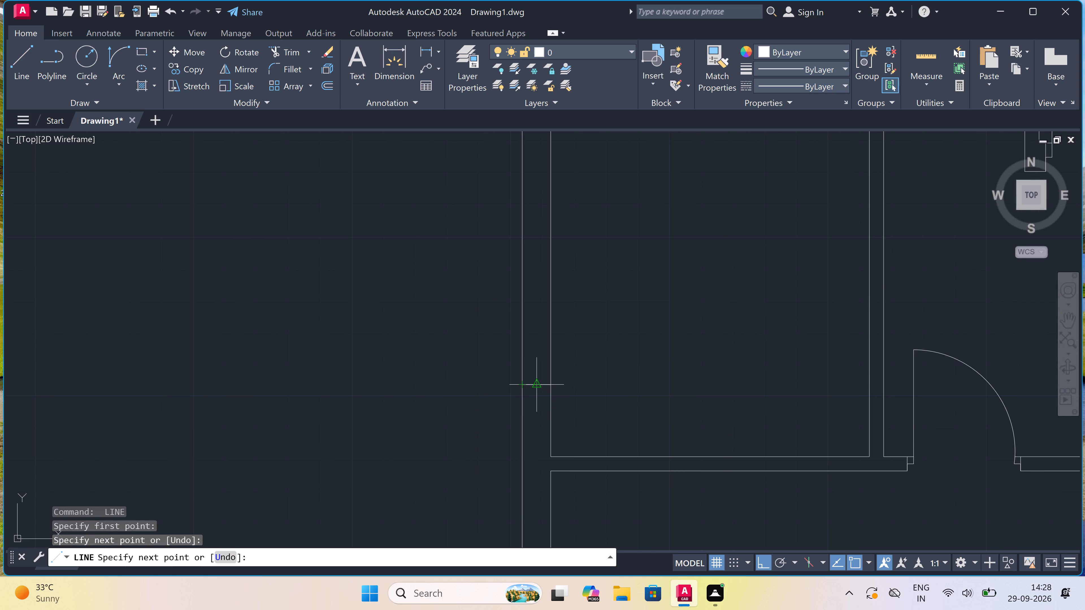
{"action": "left_click", "coordinate": [537, 386]}
{"action": "type", "text": "5'"}
{"action": "key", "text": "space"}
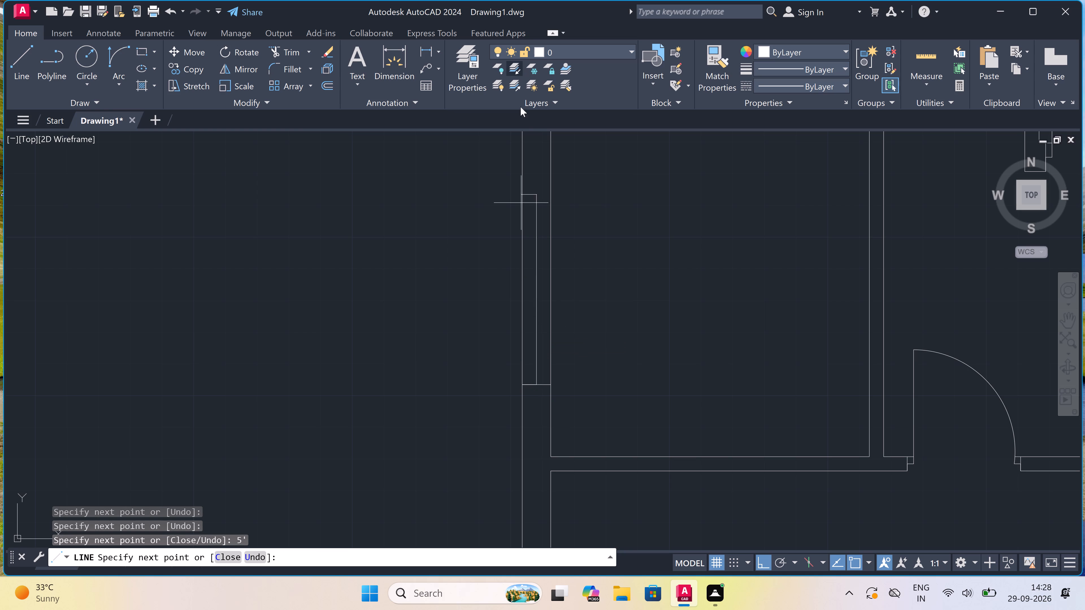
{"action": "scroll", "coordinate": [533, 153], "scroll_direction": "up", "scroll_amount": 2}
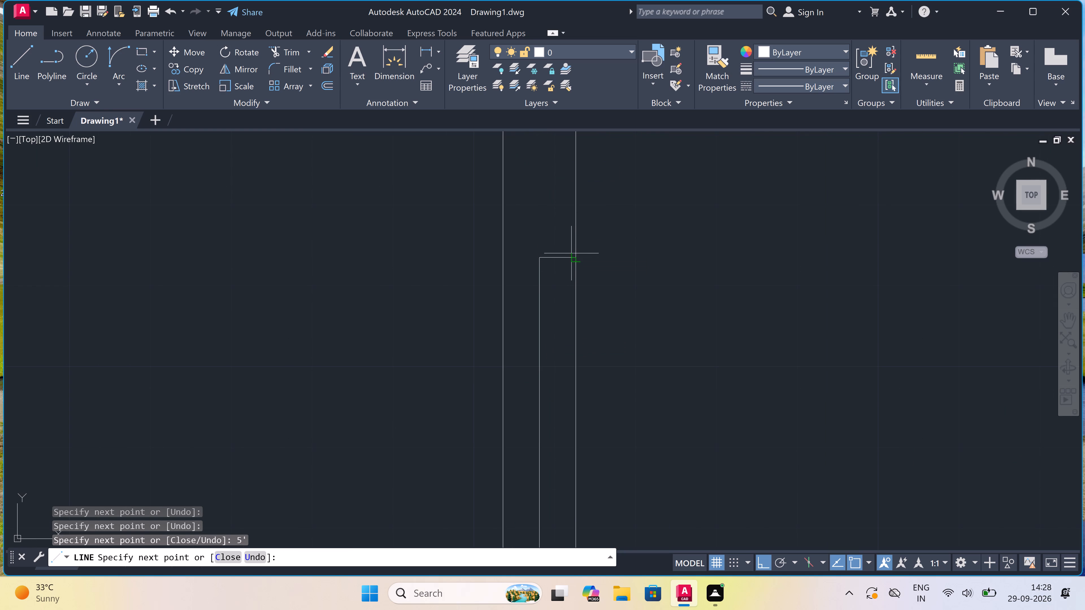
{"action": "left_click", "coordinate": [574, 257]}
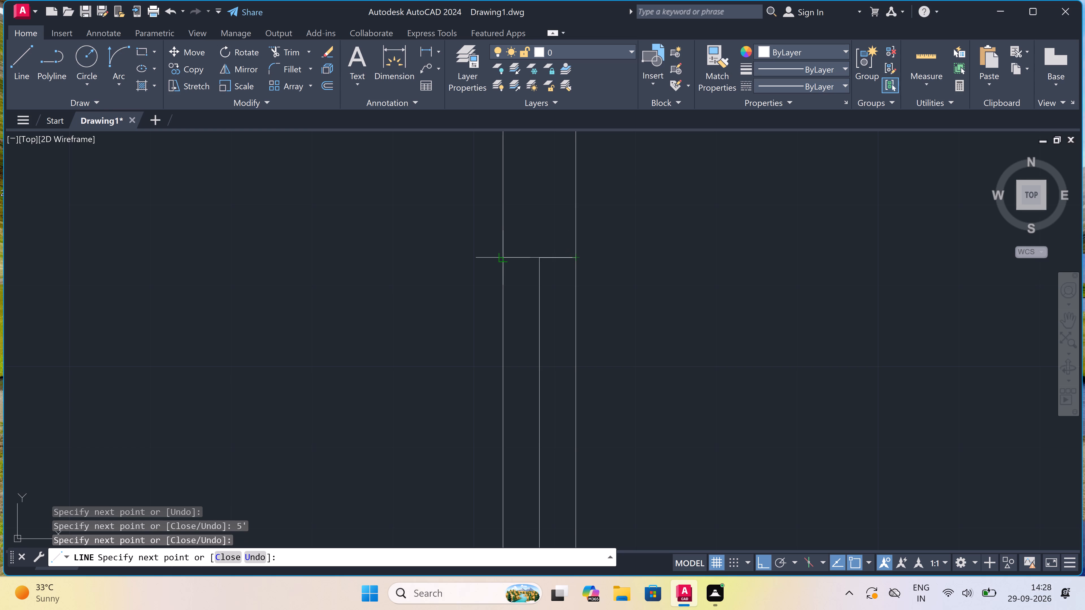
{"action": "left_click", "coordinate": [501, 258]}
{"action": "key", "text": "Escape"}
Draw two jamb lines across the upper-left room's bottom partition, at its midpoint and in line with the right partition's left face.
{"action": "key", "text": "space"}
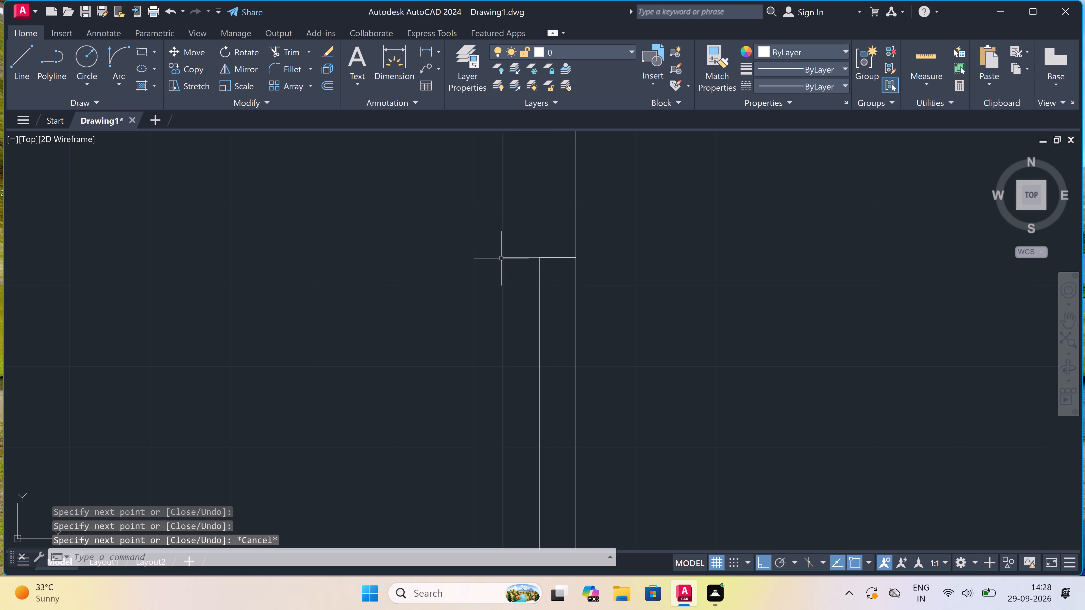
{"action": "scroll", "coordinate": [500, 259], "scroll_direction": "down", "scroll_amount": 4}
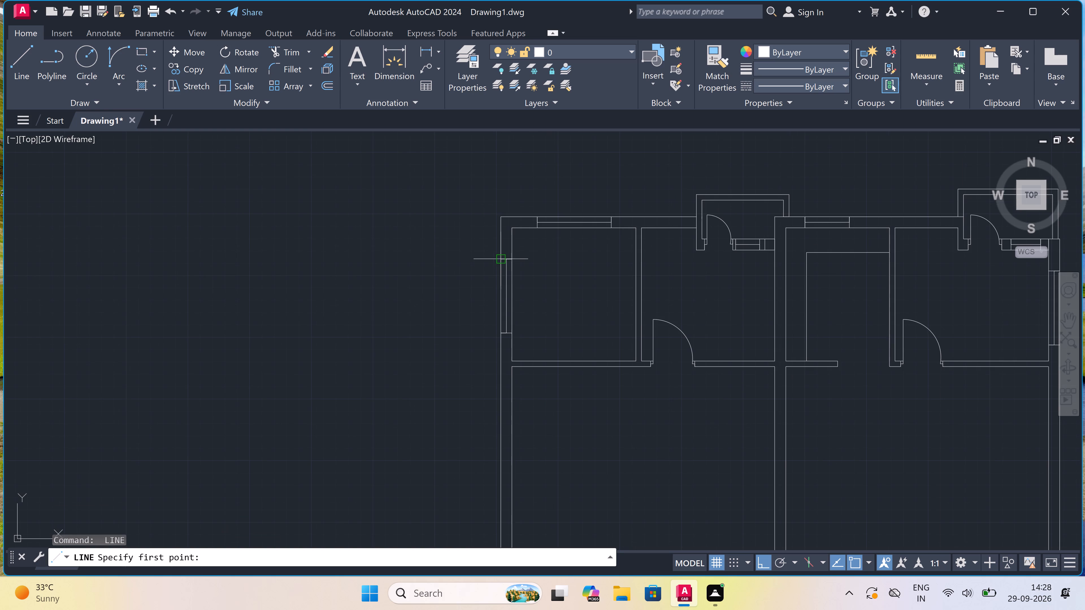
{"action": "scroll", "coordinate": [604, 392], "scroll_direction": "up", "scroll_amount": 2}
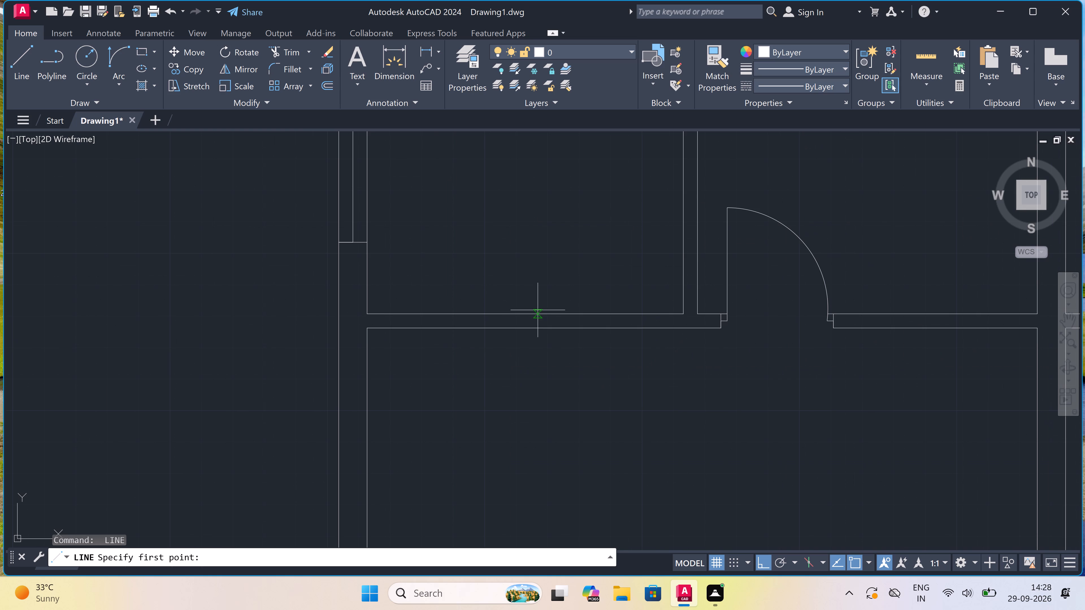
{"action": "left_click", "coordinate": [527, 314]}
{"action": "left_click", "coordinate": [524, 331]}
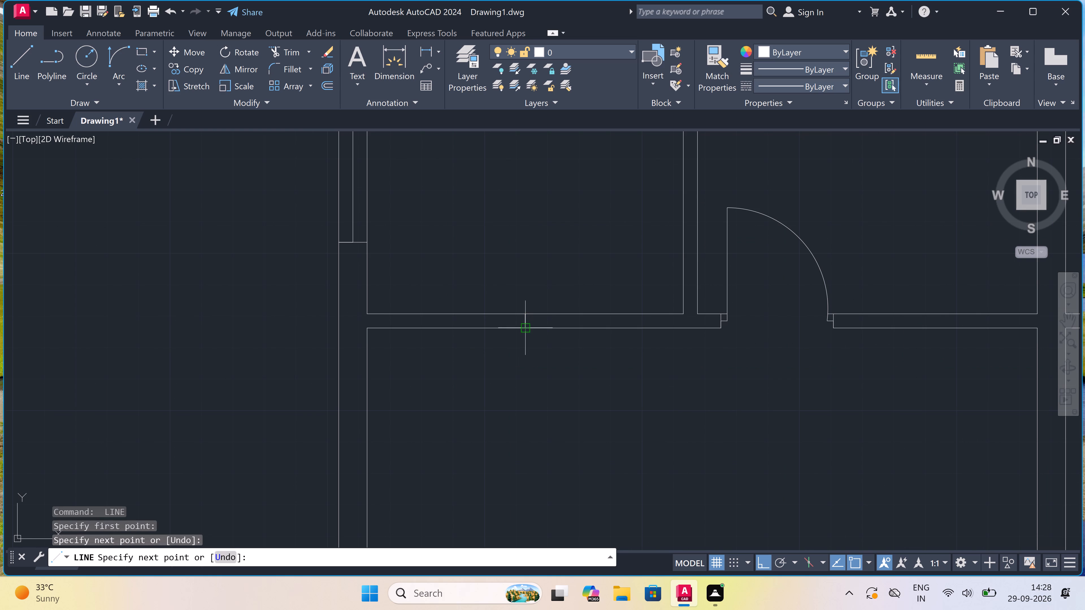
{"action": "key", "text": "Escape"}
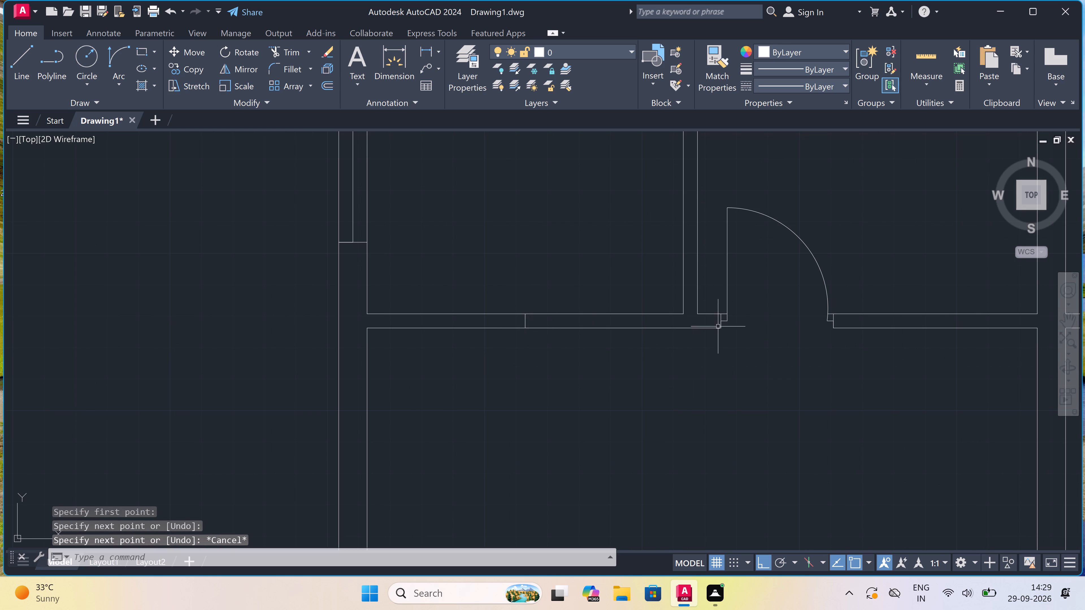
{"action": "key", "text": "space"}
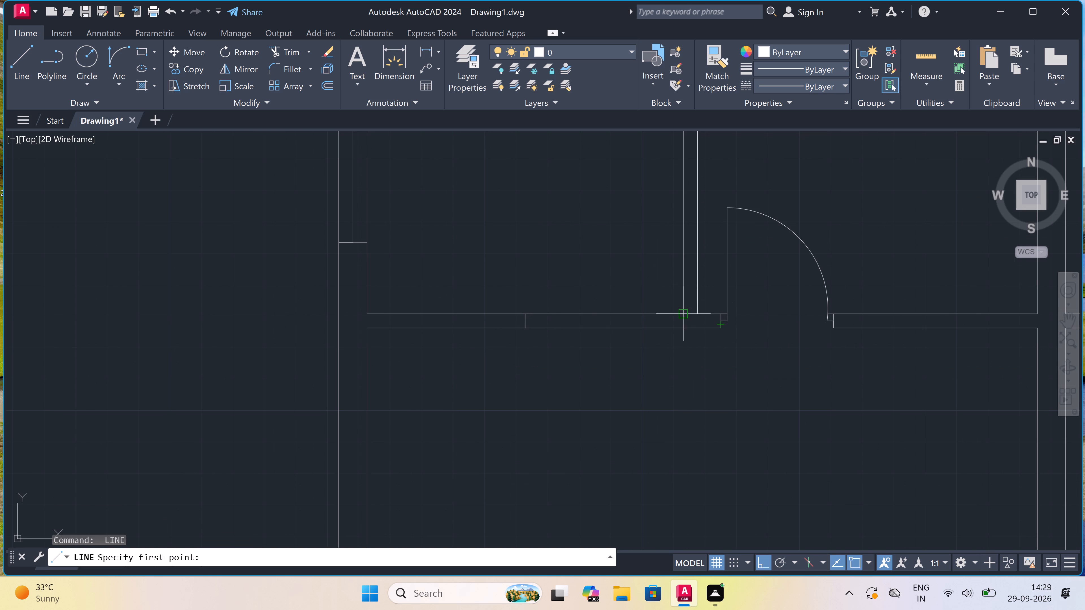
{"action": "left_click", "coordinate": [684, 312]}
{"action": "left_click", "coordinate": [683, 328]}
{"action": "key", "text": "Escape"}
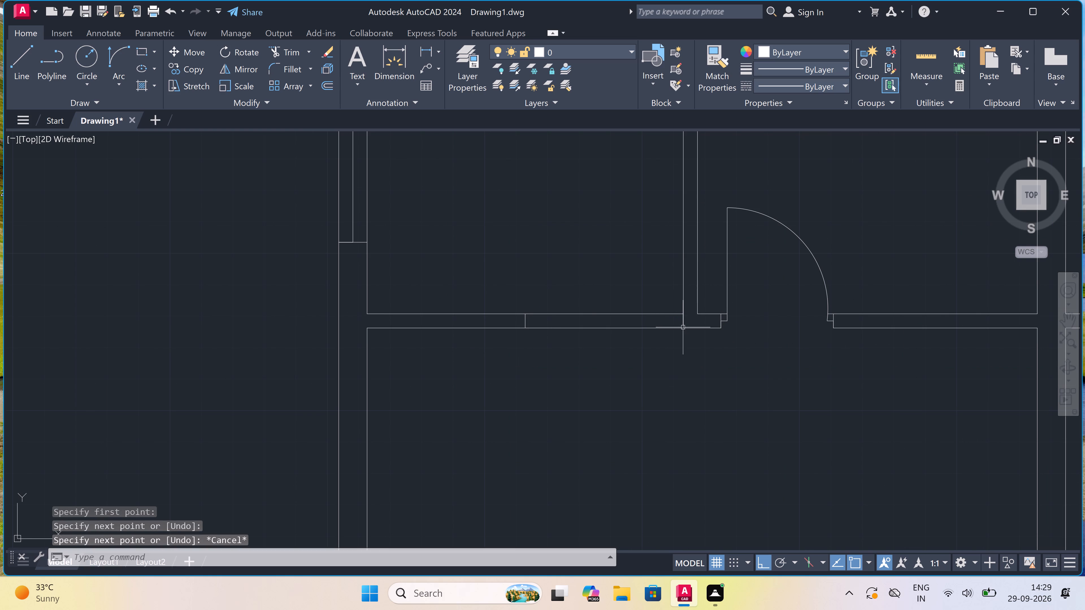
Trim both faces of the upper-left room's bottom partition between the two jamb lines to form the opening.
{"action": "type", "text": "tr"}
{"action": "key", "text": "space"}
{"action": "left_click_drag", "start_coordinate": [637, 281], "coordinate": [637, 288]}
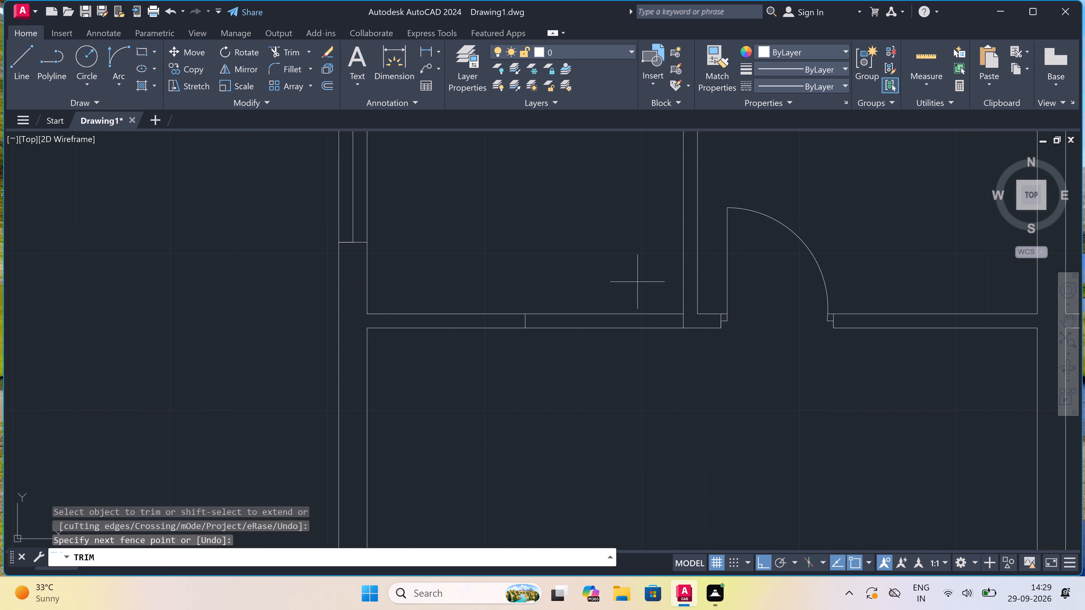
{"action": "left_click", "coordinate": [621, 376]}
{"action": "key", "text": "Escape"}
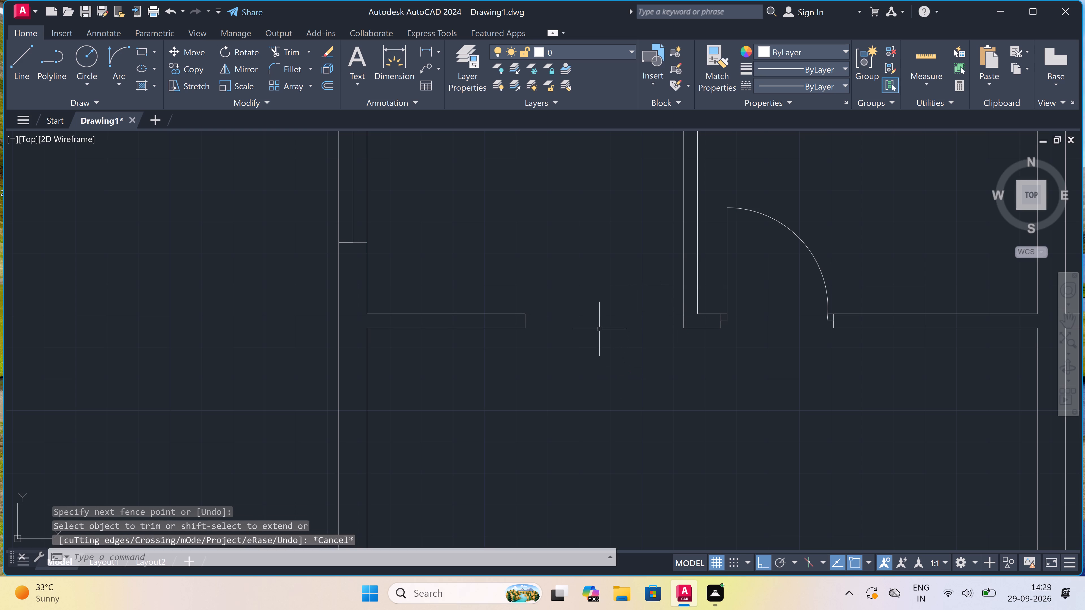
Examine the overall floor plan and the layout of its upper rooms.
{"action": "scroll", "coordinate": [538, 324], "scroll_direction": "down", "scroll_amount": 4}
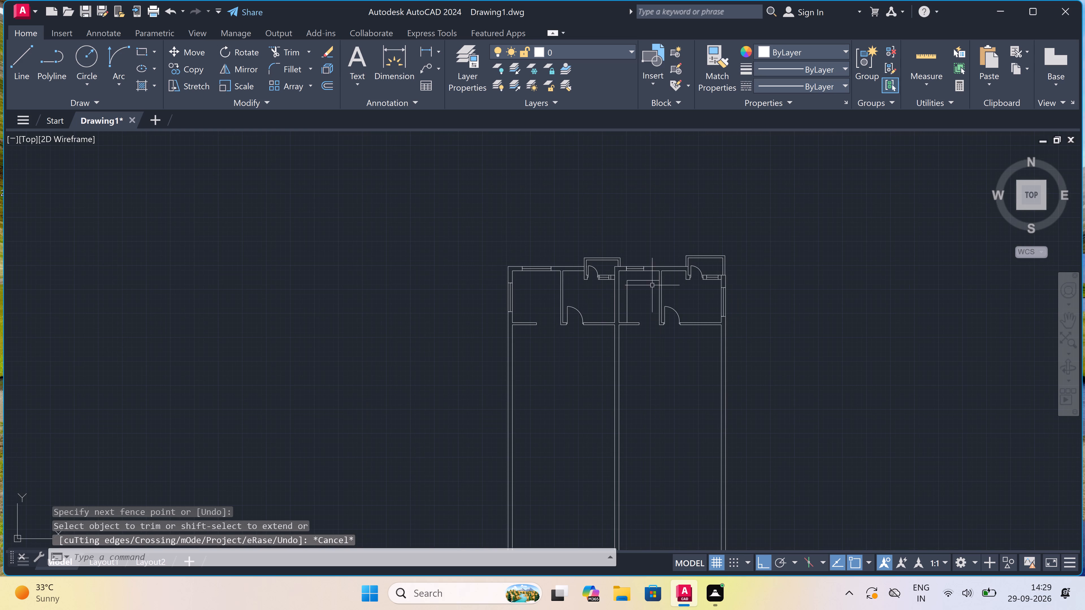
{"action": "scroll", "coordinate": [661, 284], "scroll_direction": "down", "scroll_amount": 1}
{"action": "scroll", "coordinate": [715, 286], "scroll_direction": "up", "scroll_amount": 3}
{"action": "scroll", "coordinate": [456, 341], "scroll_direction": "down", "scroll_amount": 1}
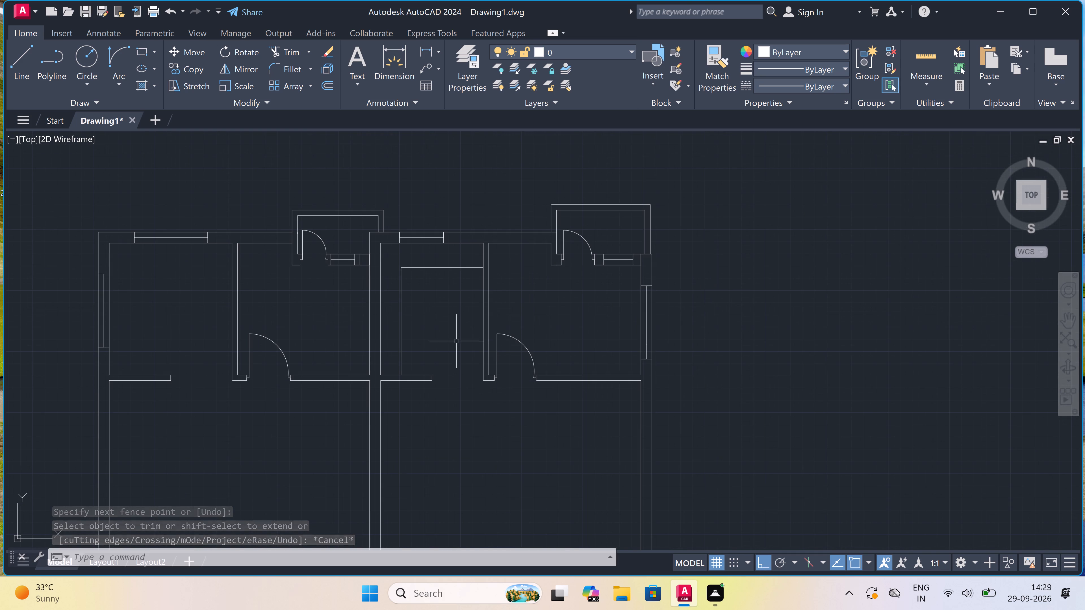
{"action": "scroll", "coordinate": [413, 324], "scroll_direction": "down", "scroll_amount": 3}
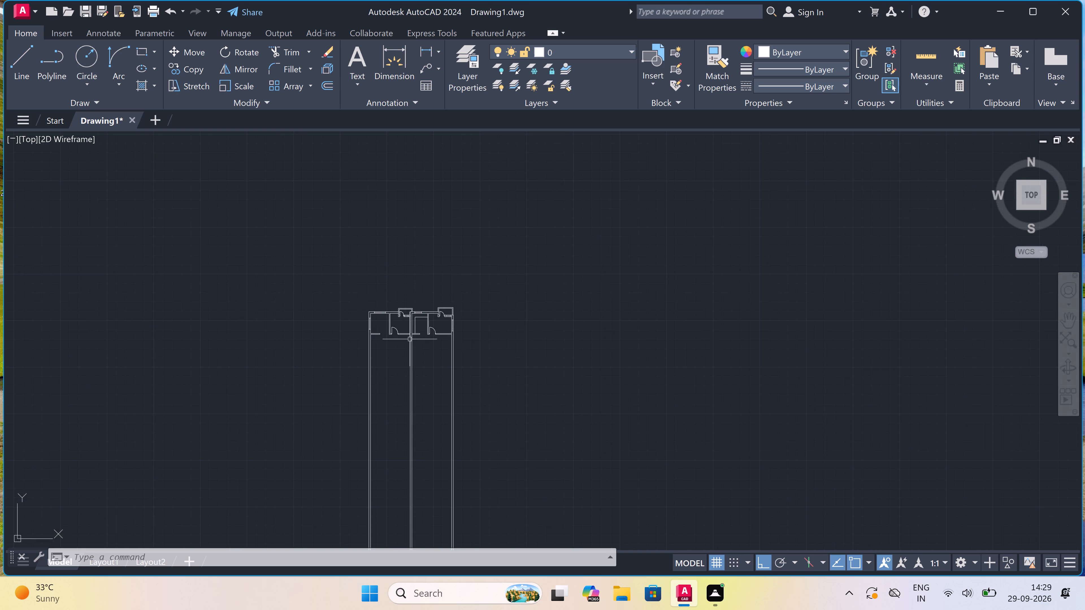
{"action": "scroll", "coordinate": [411, 378], "scroll_direction": "up", "scroll_amount": 2}
{"action": "scroll", "coordinate": [419, 219], "scroll_direction": "up", "scroll_amount": 3}
{"action": "scroll", "coordinate": [419, 219], "scroll_direction": "down", "scroll_amount": 1}
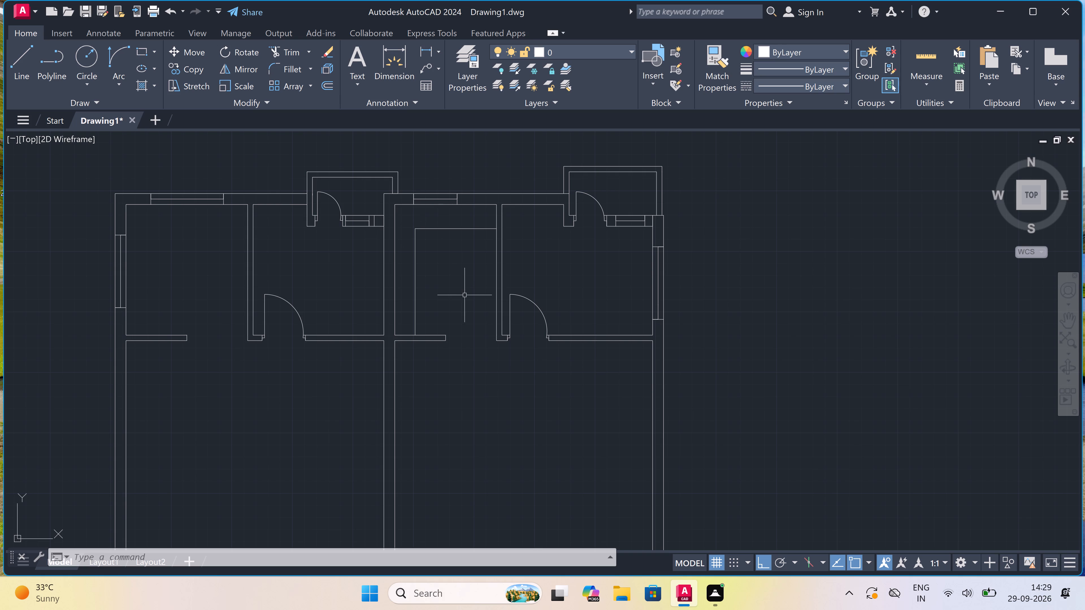
{"action": "scroll", "coordinate": [465, 295], "scroll_direction": "down", "scroll_amount": 2}
{"action": "scroll", "coordinate": [285, 303], "scroll_direction": "up", "scroll_amount": 3}
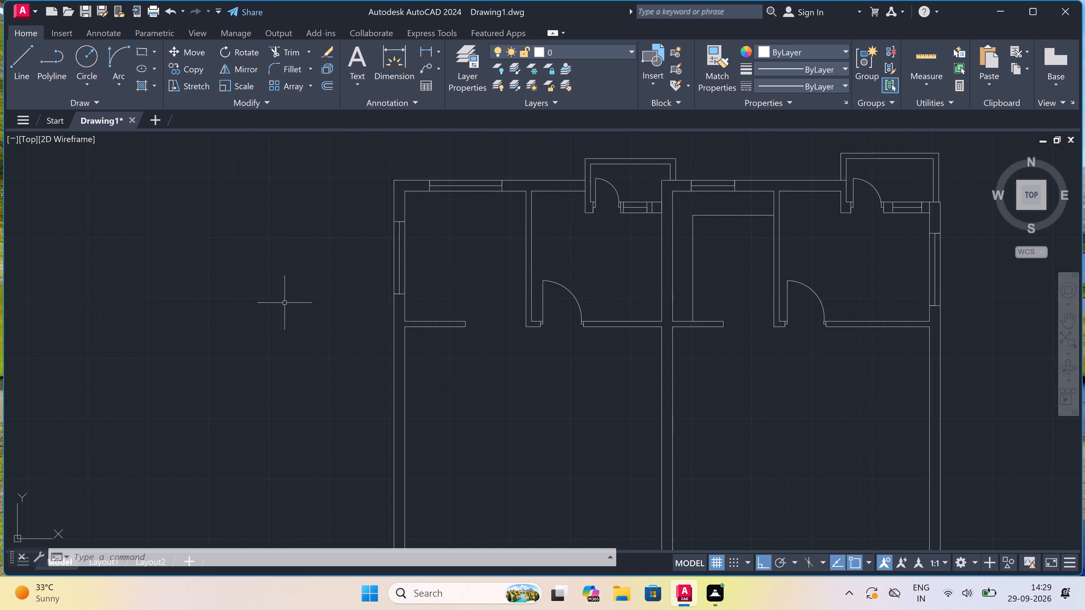
Offset the lower face of the upper-left room's bottom partition stub 5' downward.
{"action": "type", "text": "o"}
{"action": "key", "text": "space"}
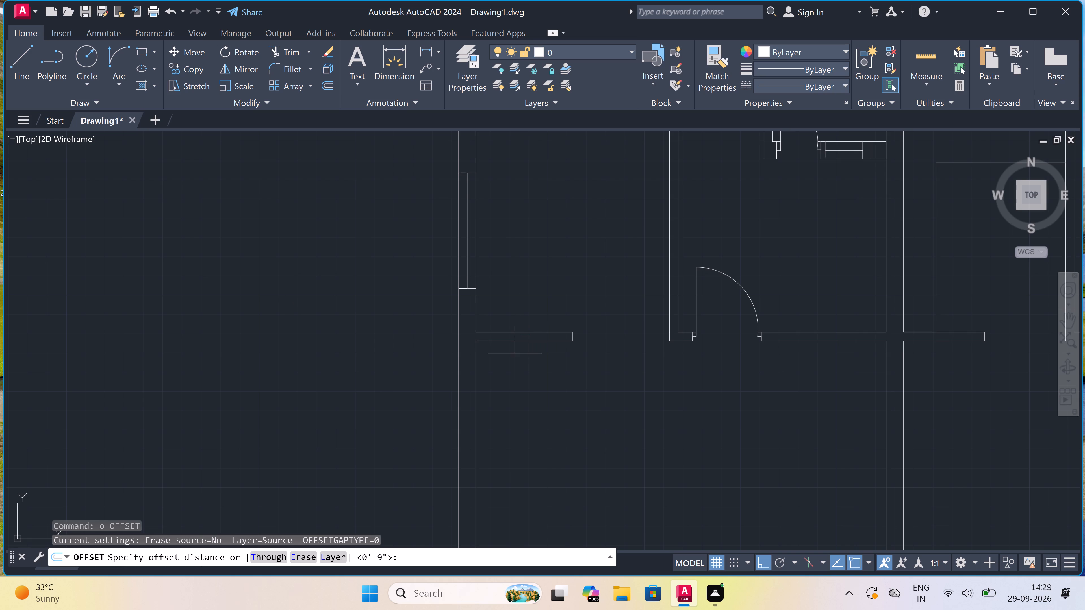
{"action": "left_click", "coordinate": [530, 342]}
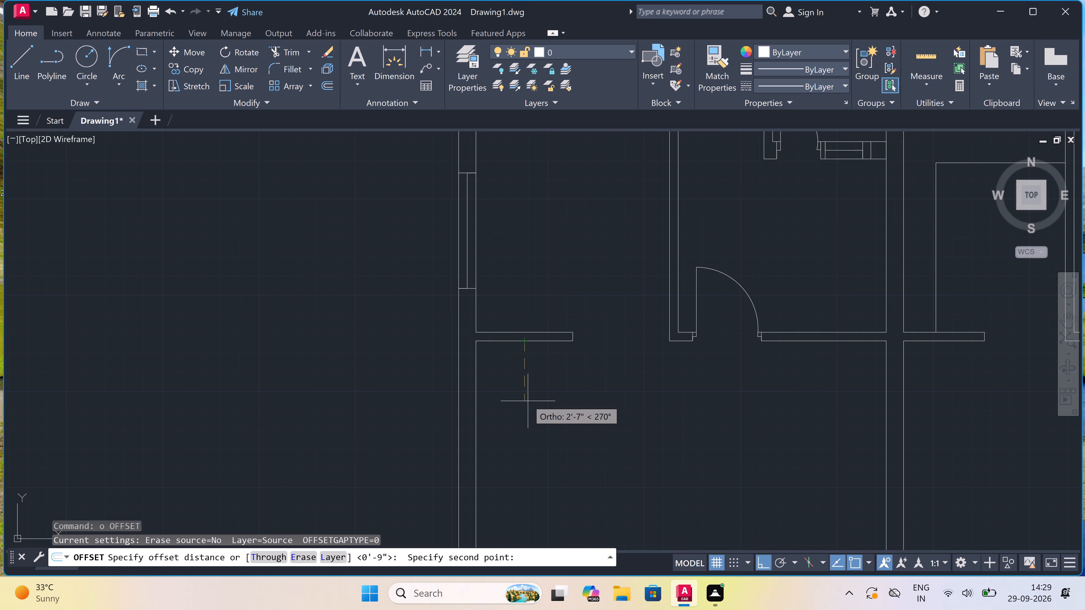
{"action": "type", "text": "5'"}
{"action": "key", "text": "space"}
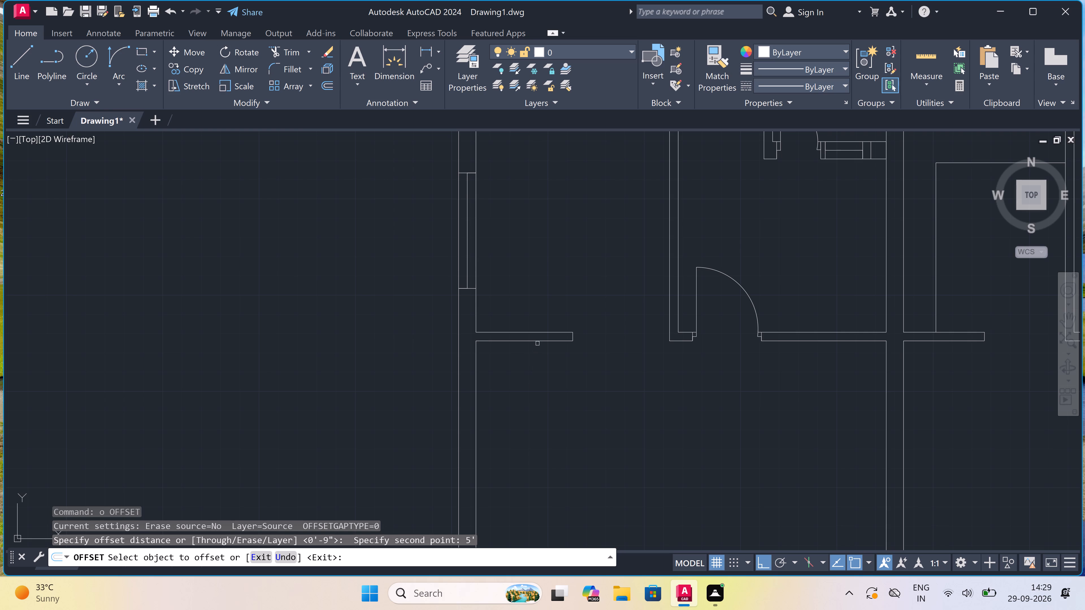
{"action": "left_click_drag", "start_coordinate": [537, 342], "coordinate": [537, 345]}
{"action": "left_click", "coordinate": [537, 403]}
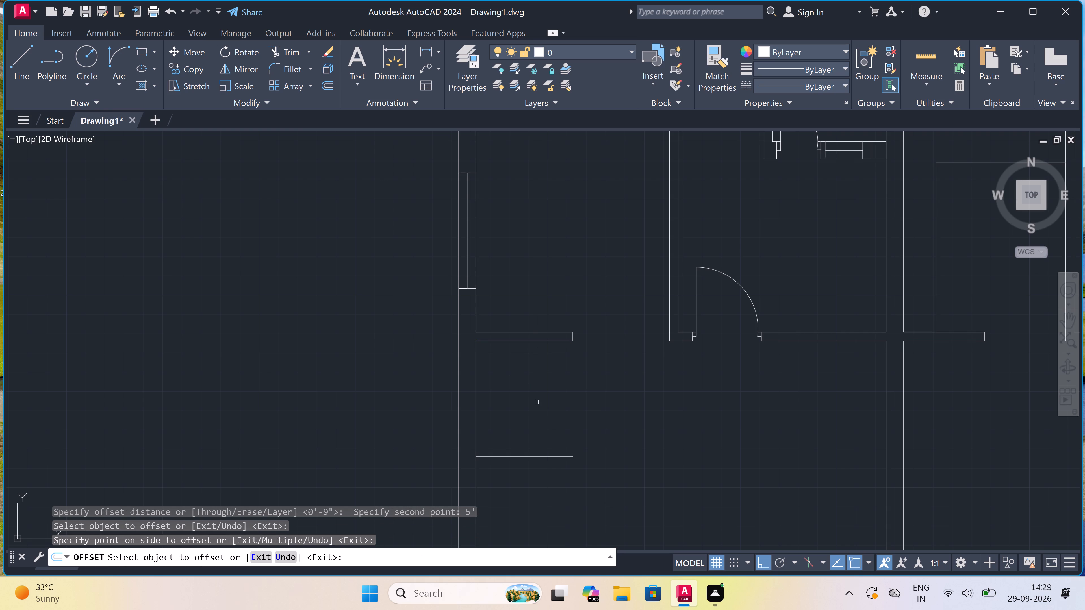
{"action": "key", "text": "Escape"}
Offset the new line below the partition stub 4.5" downward to give the second partition its thickness.
{"action": "key", "text": "space"}
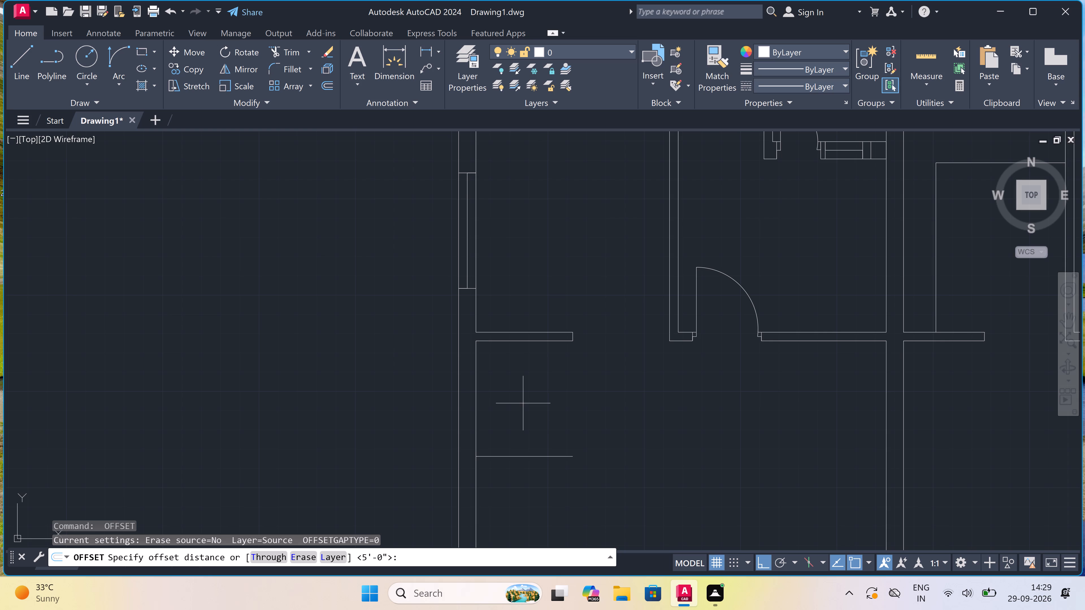
{"action": "left_click", "coordinate": [519, 459]}
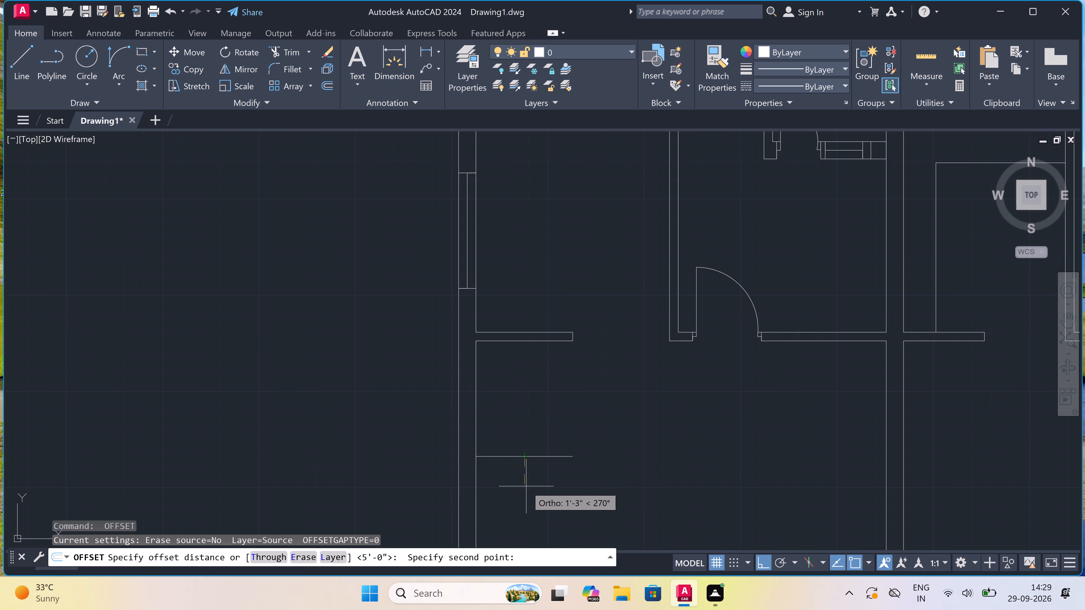
{"action": "key", "text": "4"}
{"action": "type", "text": ".5"}
{"action": "key", "text": "shift+quotedbl"}
{"action": "key", "text": "space"}
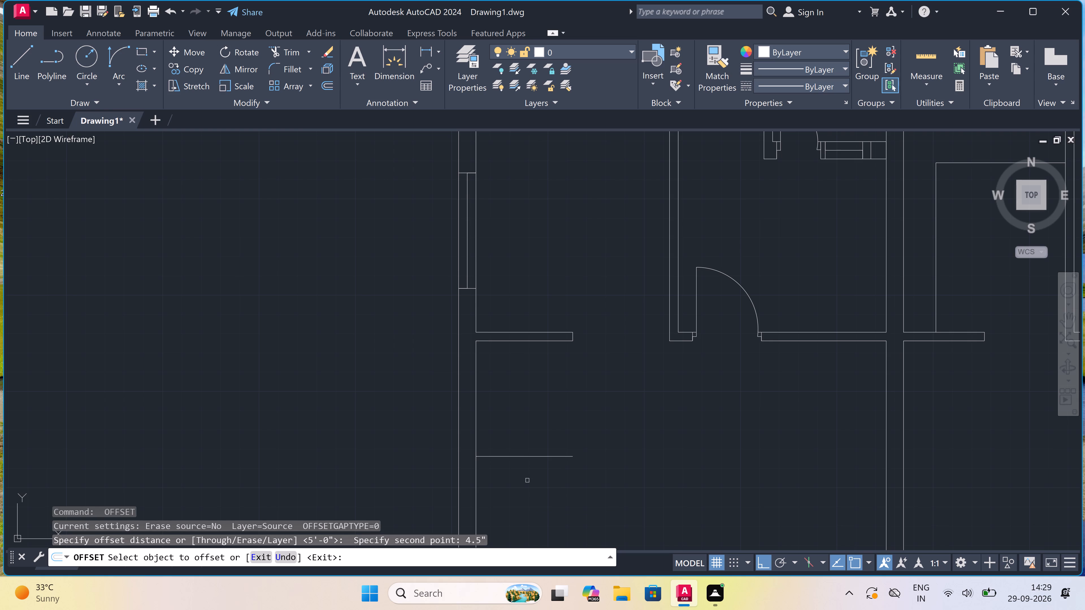
{"action": "left_click", "coordinate": [531, 457]}
{"action": "left_click", "coordinate": [533, 468]}
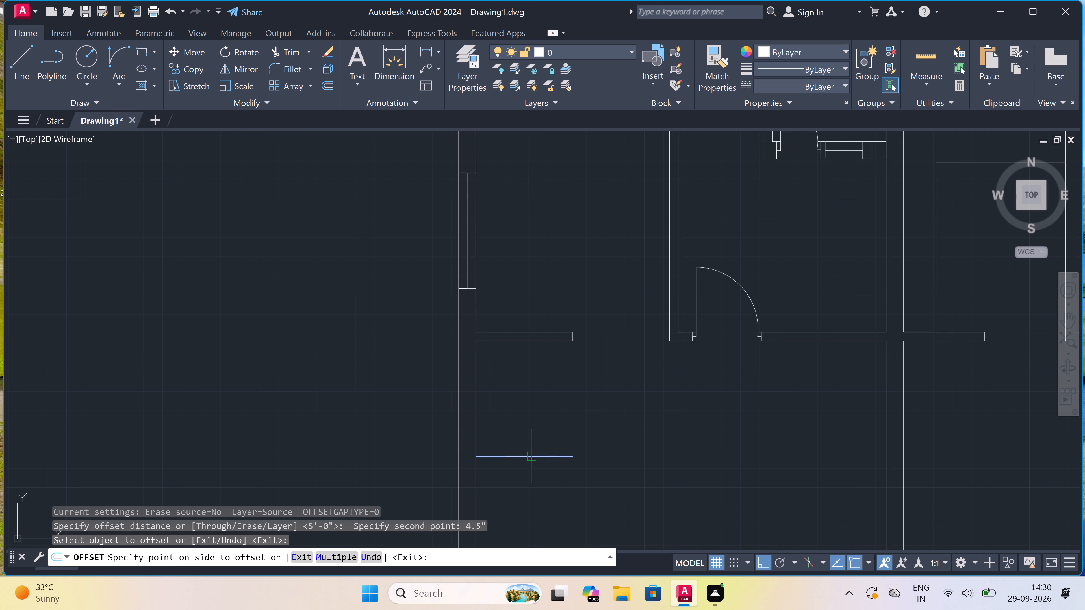
{"action": "key", "text": "Escape"}
Draw the small room's inner face 5' across from the outer wall's inner face, down to the second partition, and back to its upper line.
{"action": "type", "text": "l"}
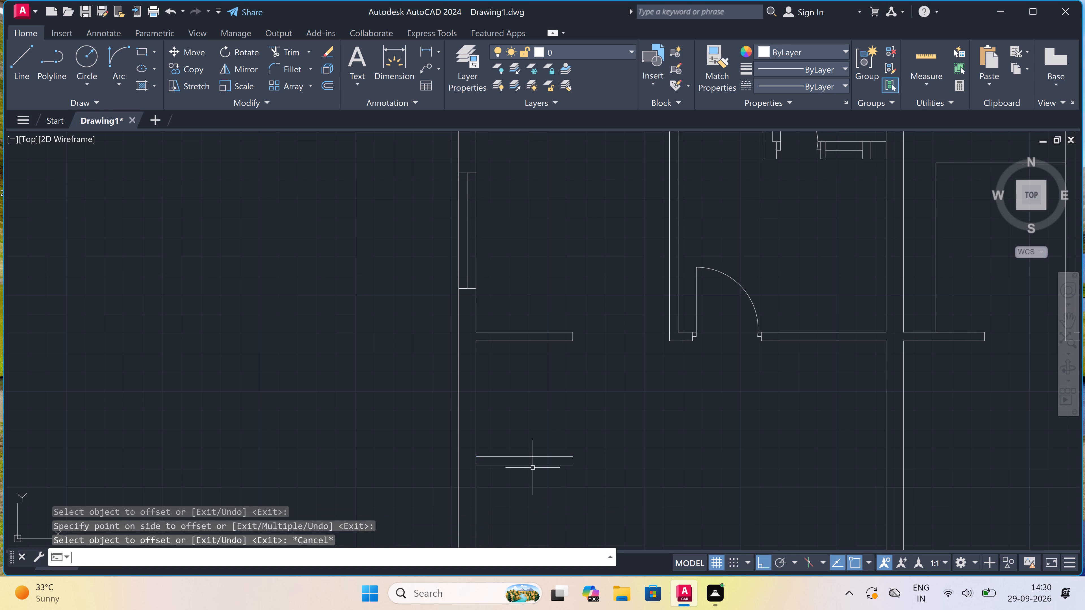
{"action": "key", "text": "space"}
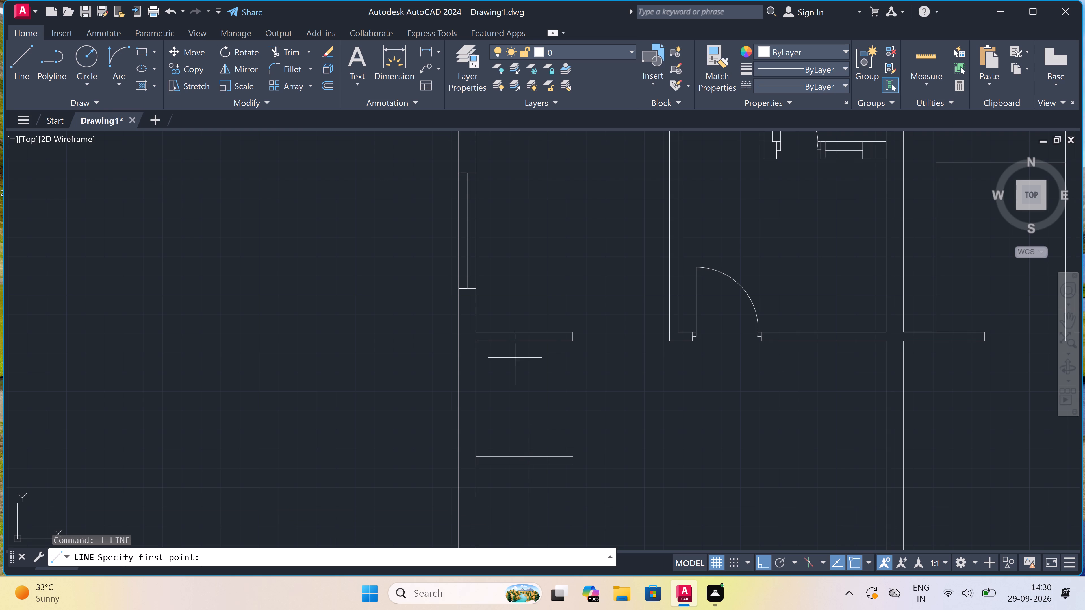
{"action": "left_click", "coordinate": [474, 343]}
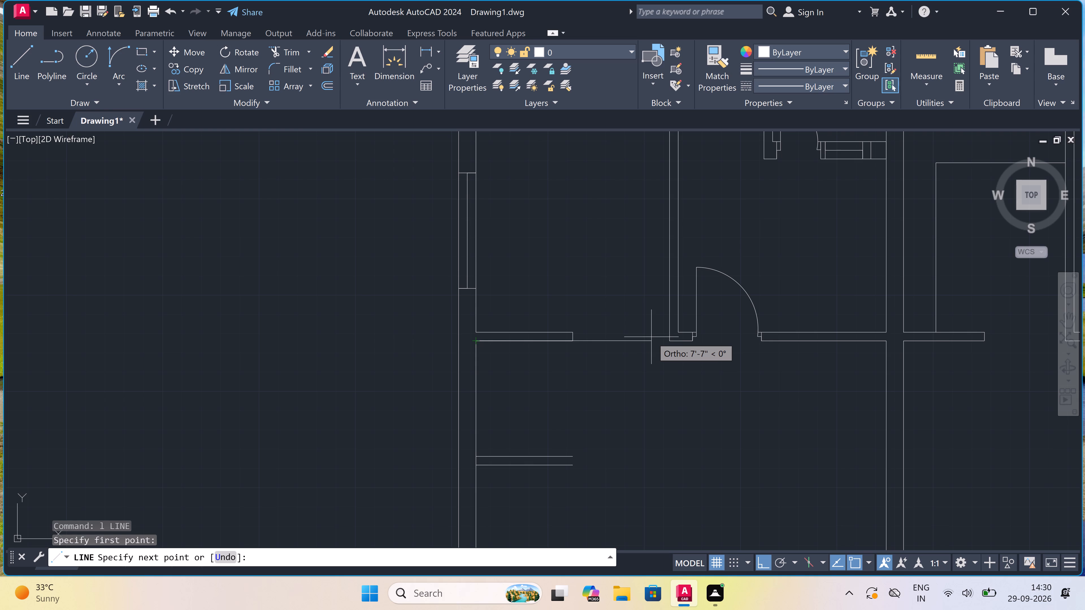
{"action": "type", "text": "5'"}
{"action": "key", "text": "space"}
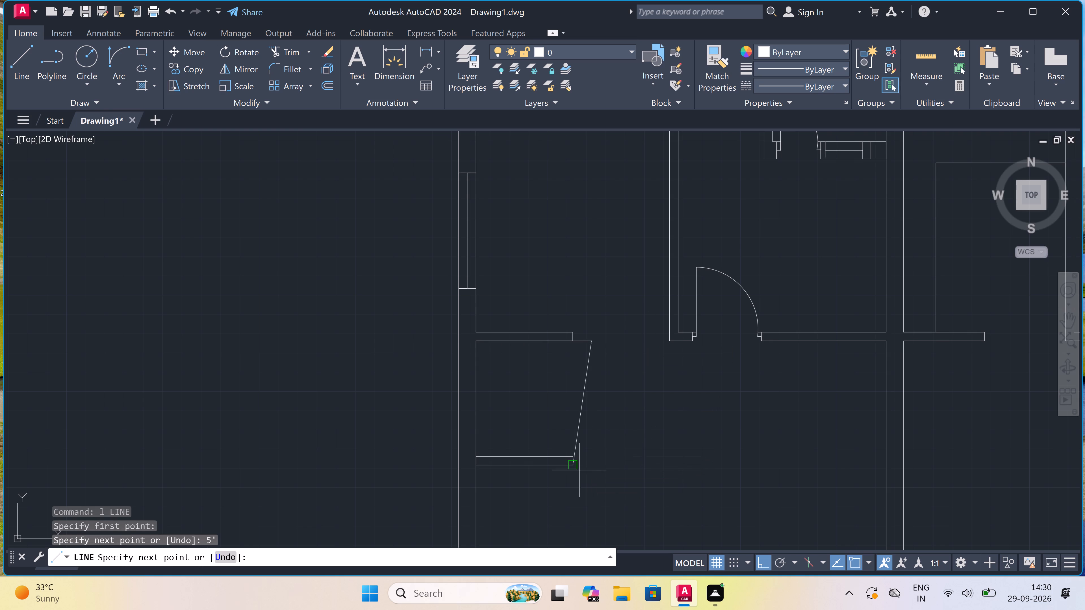
{"action": "scroll", "coordinate": [579, 469], "scroll_direction": "up", "scroll_amount": 1}
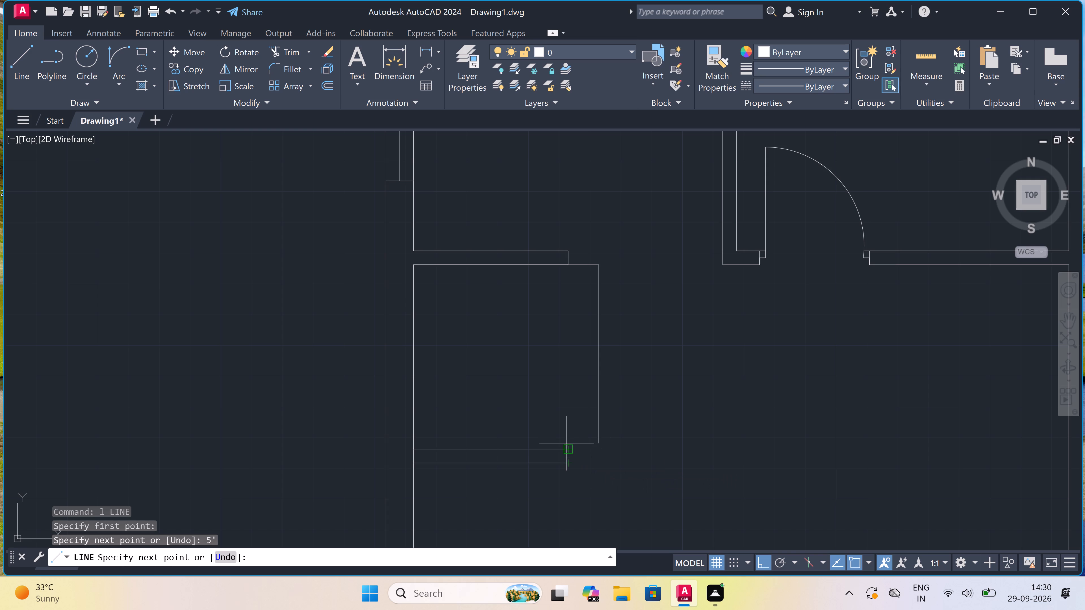
{"action": "left_click", "coordinate": [599, 450]}
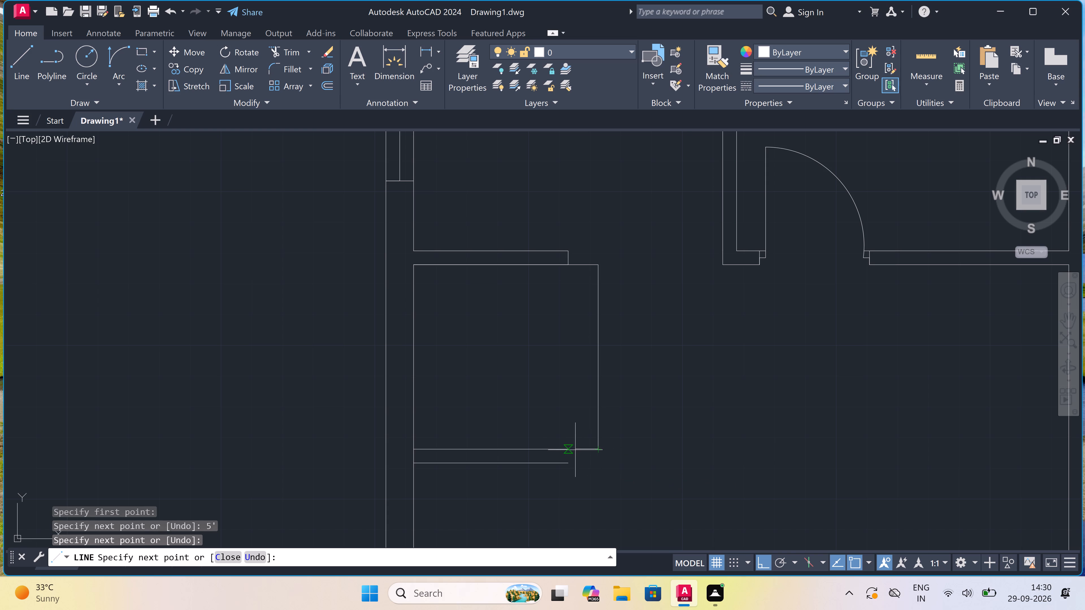
{"action": "left_click", "coordinate": [575, 450]}
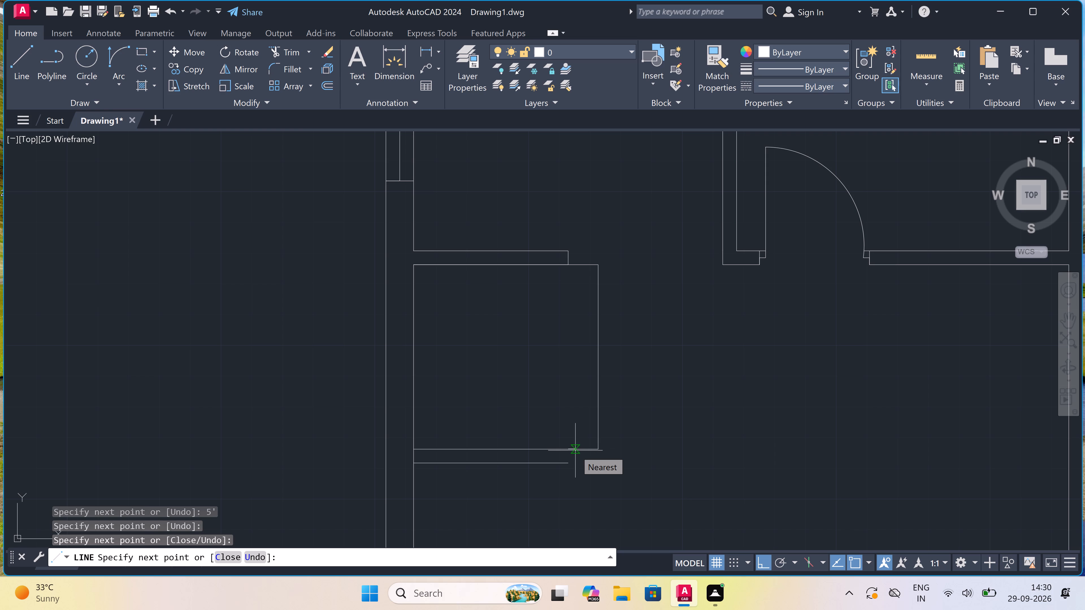
{"action": "key", "text": "Escape"}
Draw the small room's outer face 4.5" beyond the inner one, from the bottom partition's lower line up and back to the top partition.
{"action": "key", "text": "space"}
{"action": "left_click", "coordinate": [568, 467]}
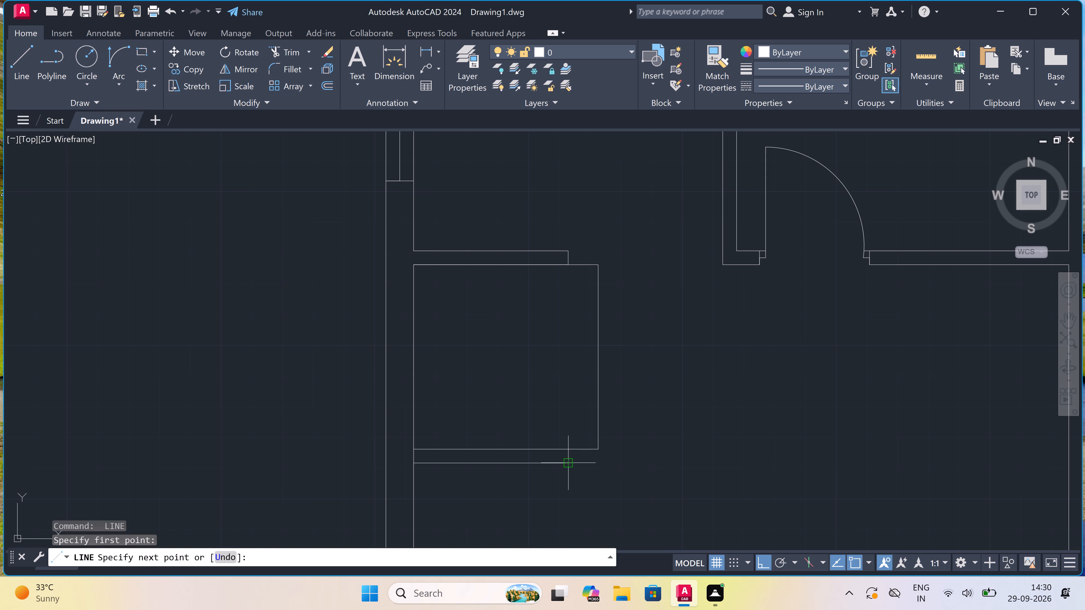
{"action": "left_click", "coordinate": [599, 464]}
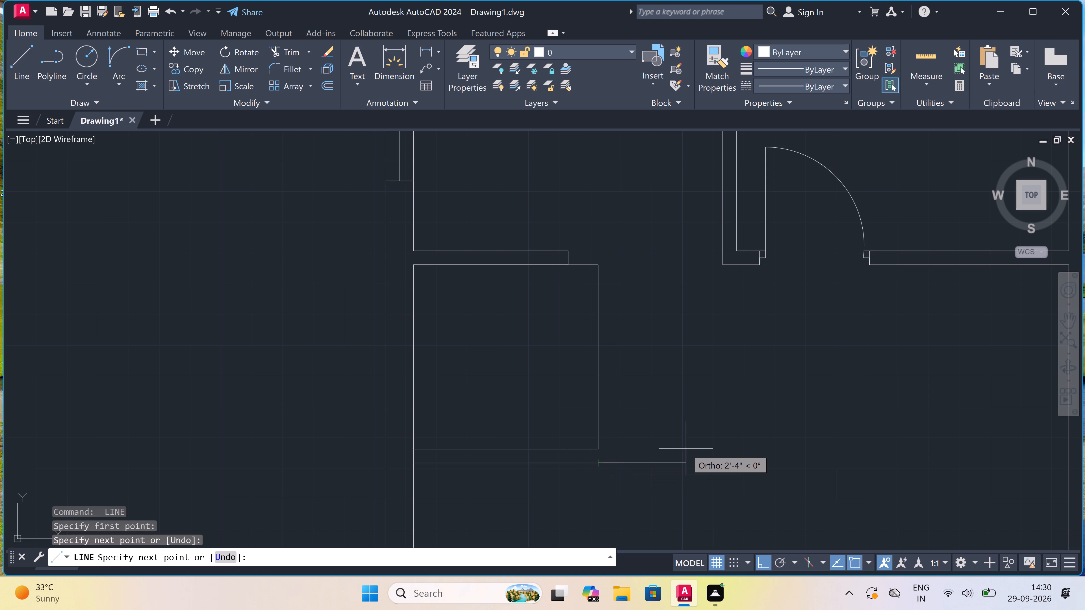
{"action": "type", "text": "4.5\""}
{"action": "key", "text": "space"}
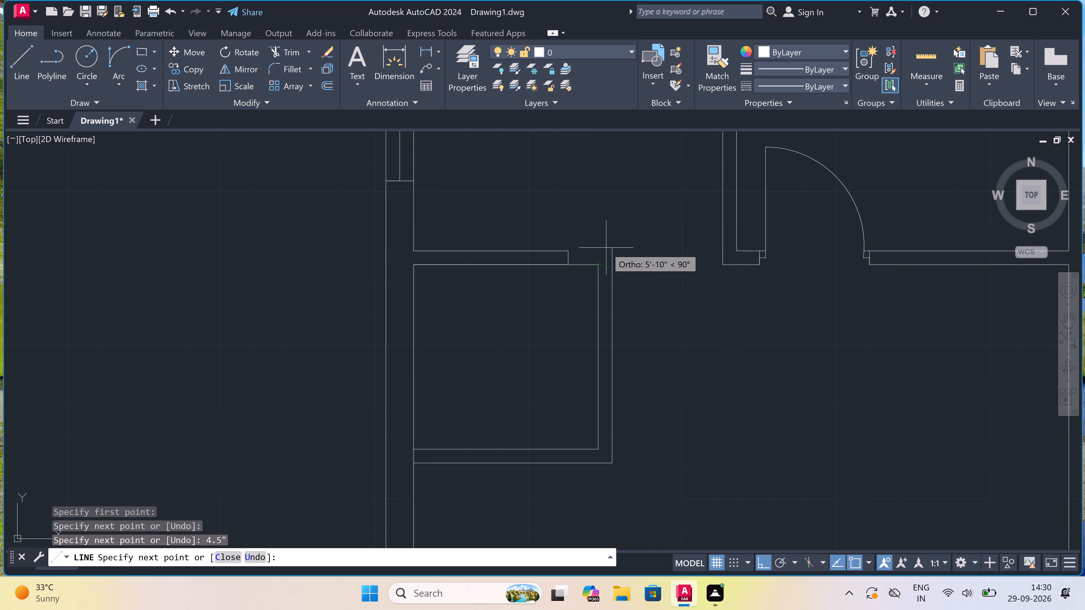
{"action": "scroll", "coordinate": [606, 248], "scroll_direction": "up", "scroll_amount": 1}
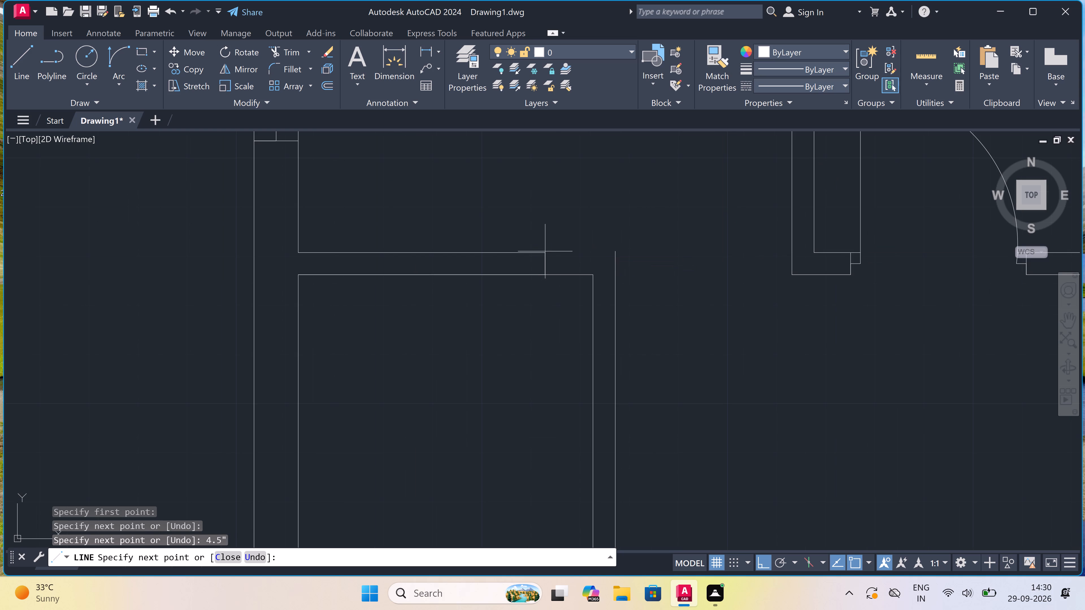
{"action": "left_click", "coordinate": [617, 253]}
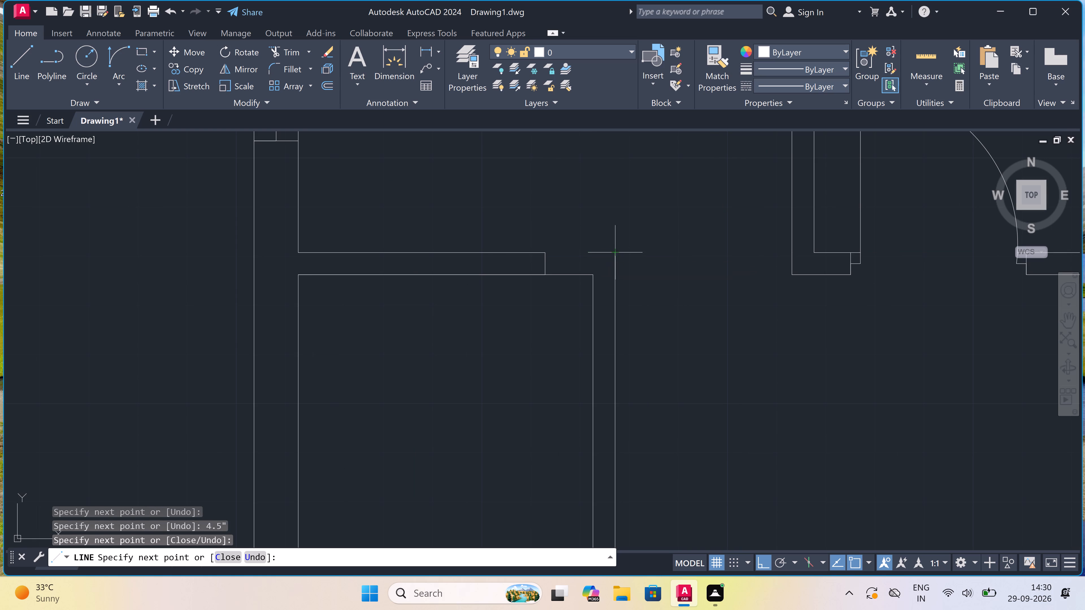
{"action": "left_click", "coordinate": [544, 249]}
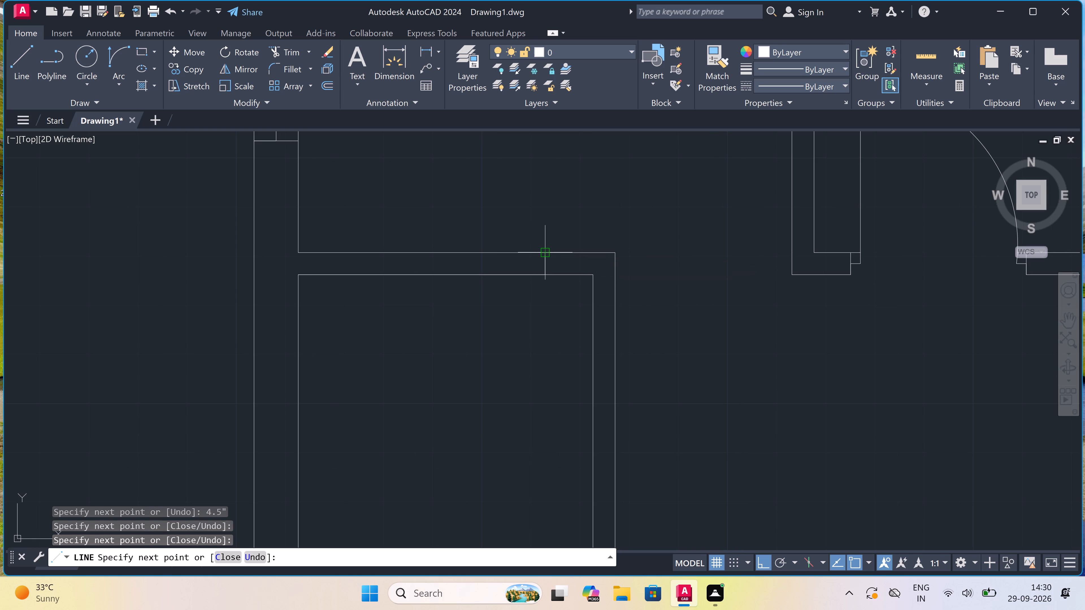
{"action": "key", "text": "Escape"}
Trim the old jamb line crossing the small room's top partition.
{"action": "type", "text": "tr"}
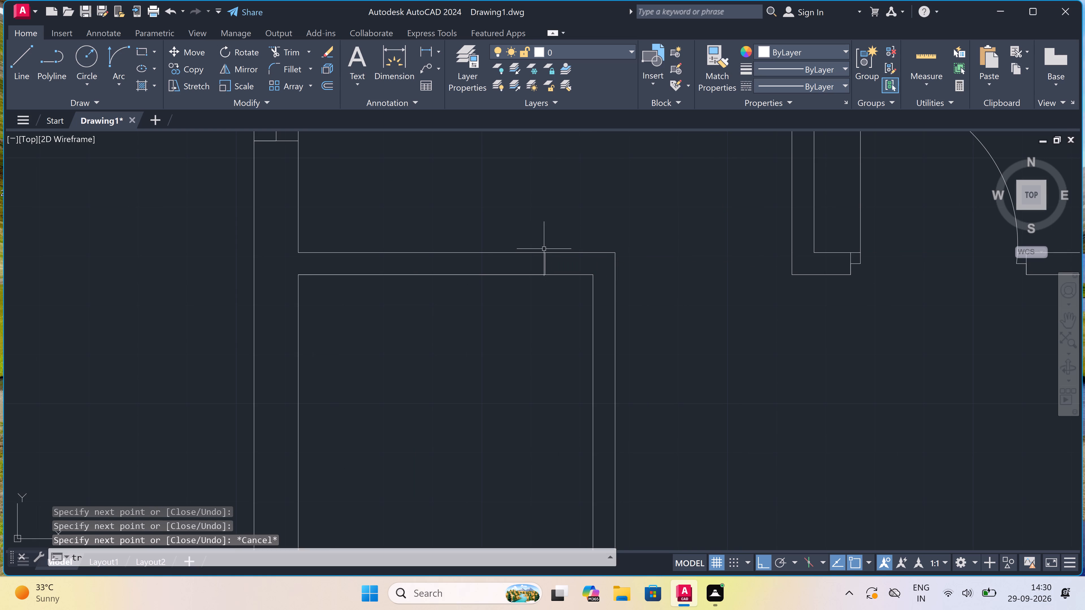
{"action": "key", "text": "space"}
{"action": "left_click", "coordinate": [552, 262]}
{"action": "left_click", "coordinate": [542, 265]}
{"action": "scroll", "coordinate": [542, 265], "scroll_direction": "down", "scroll_amount": 3}
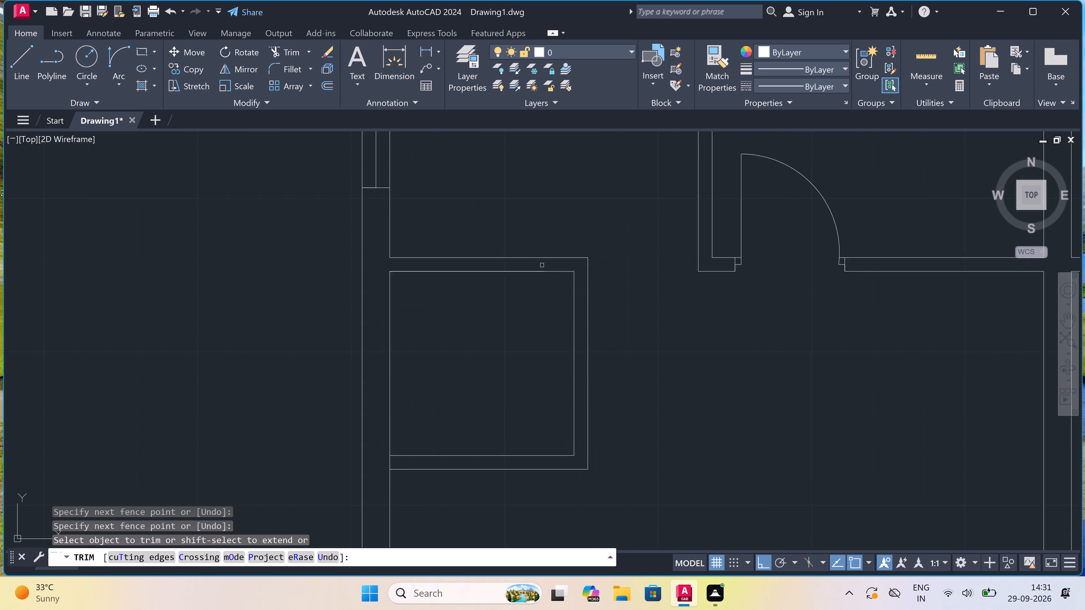
{"action": "key", "text": "Escape"}
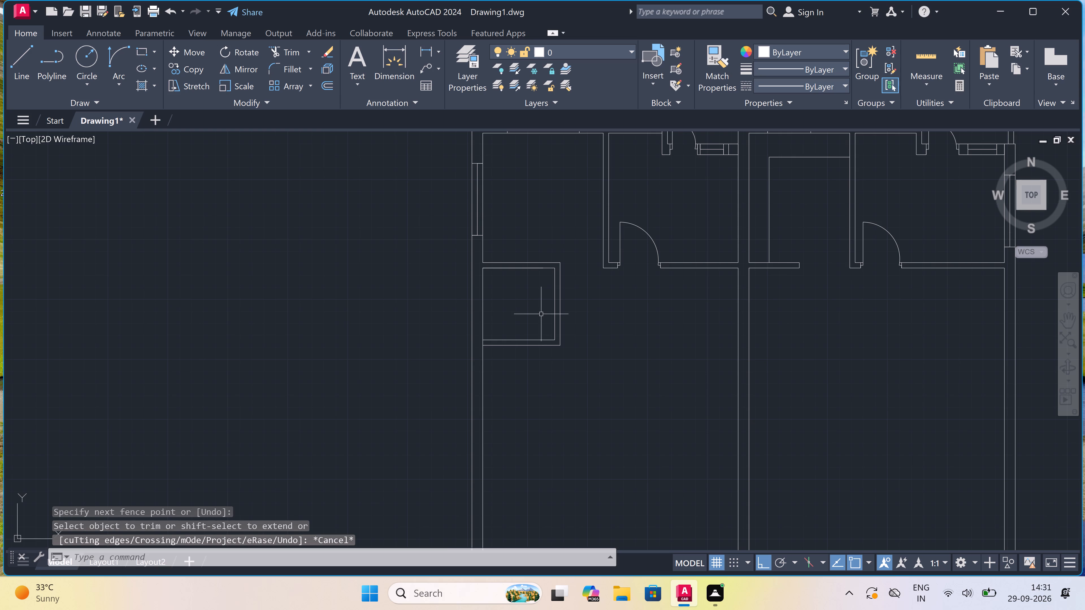
Draw the outline of a second room below the small one: 6'9" down, 5'4.5" across, and up to the small room's lower outer corner.
{"action": "scroll", "coordinate": [541, 309], "scroll_direction": "up", "scroll_amount": 1}
{"action": "scroll", "coordinate": [533, 242], "scroll_direction": "up", "scroll_amount": 3}
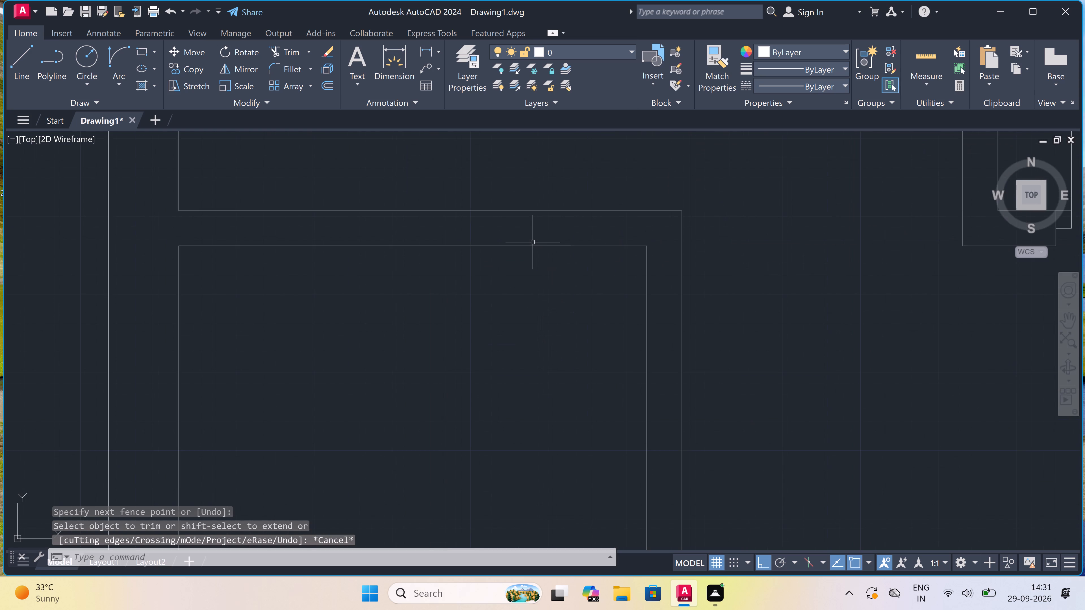
{"action": "scroll", "coordinate": [533, 242], "scroll_direction": "down", "scroll_amount": 3}
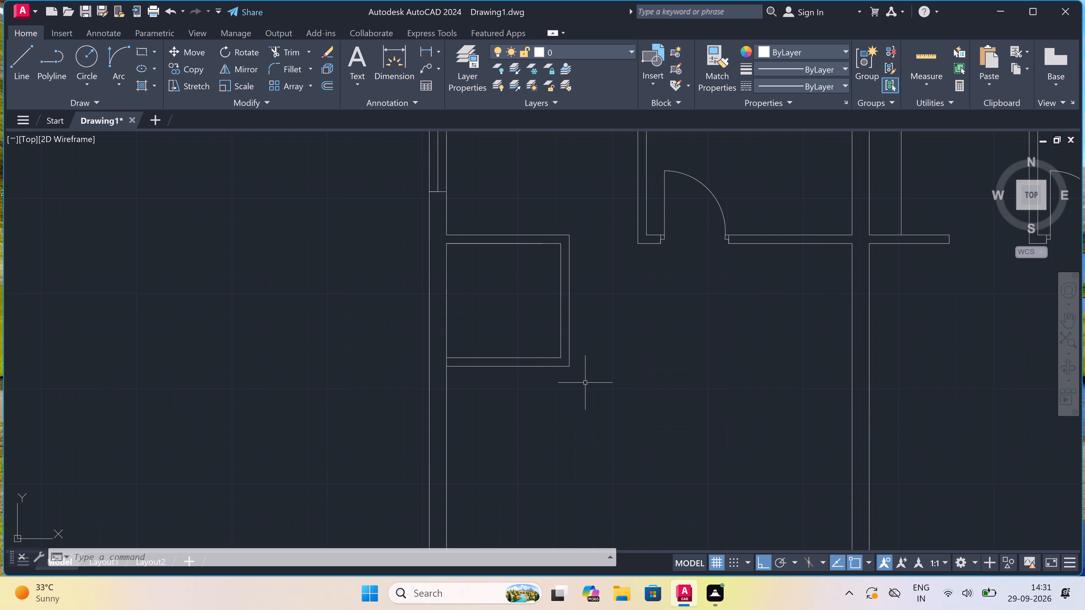
{"action": "key", "text": "l"}
{"action": "key", "text": "space"}
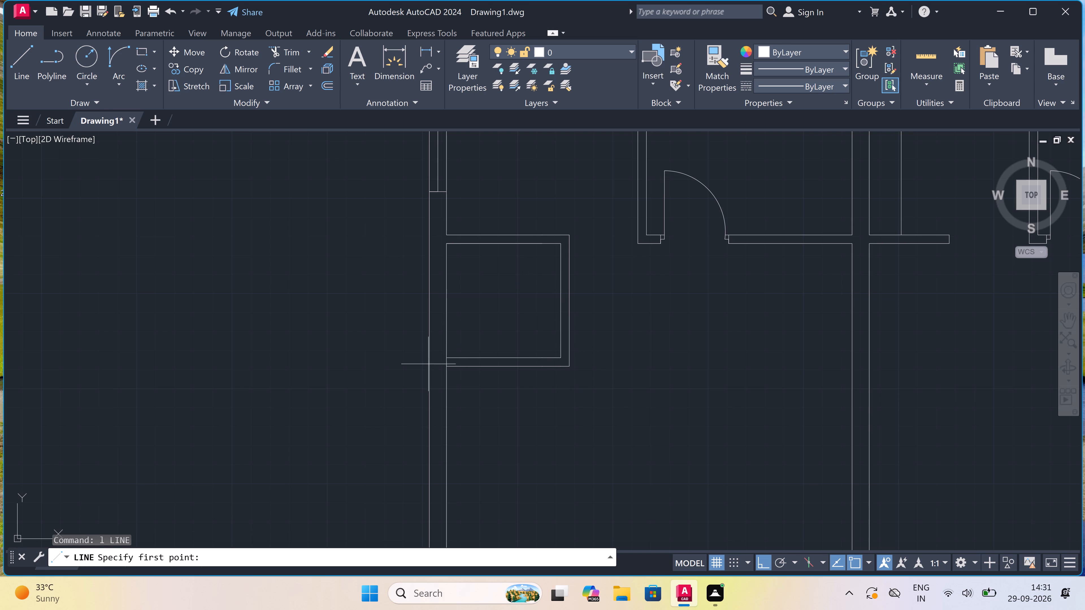
{"action": "left_click", "coordinate": [444, 365]}
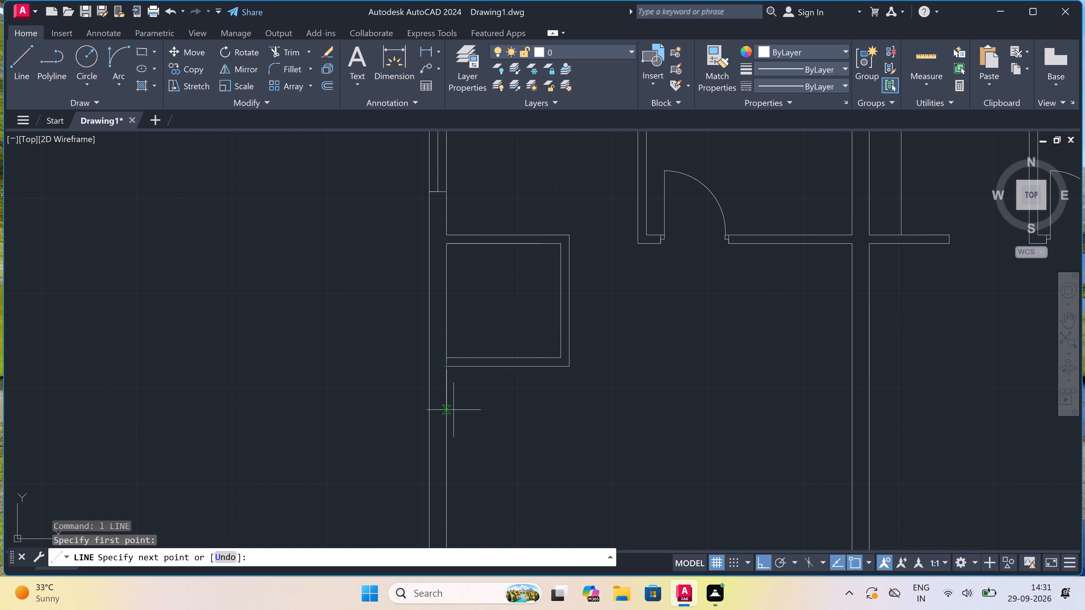
{"action": "type", "text": "6'9\""}
{"action": "key", "text": "space"}
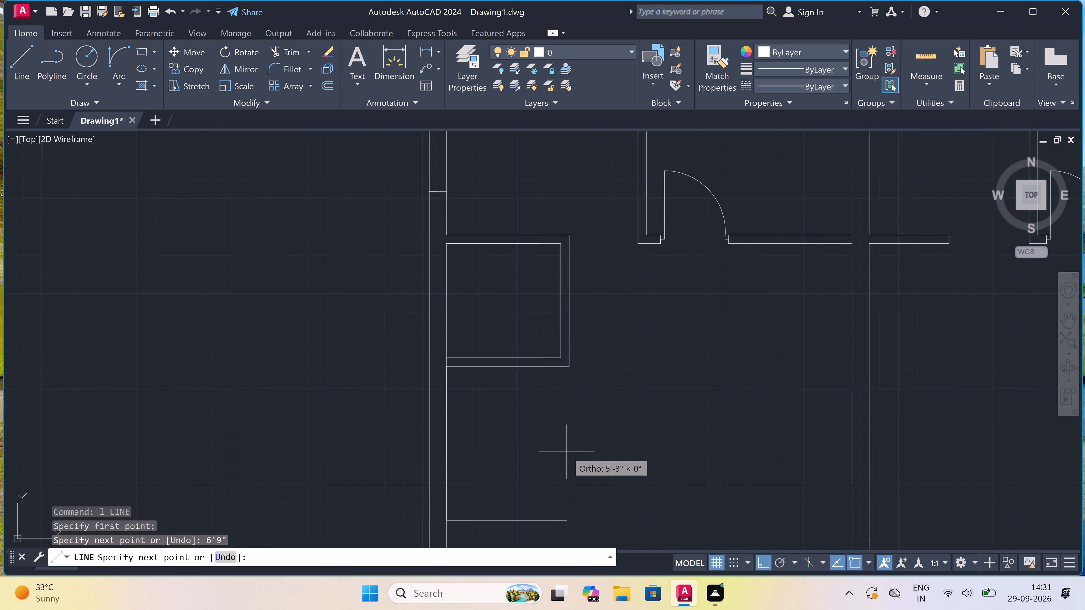
{"action": "type", "text": "5'"}
{"action": "type", "text": "4.5\""}
{"action": "key", "text": "space"}
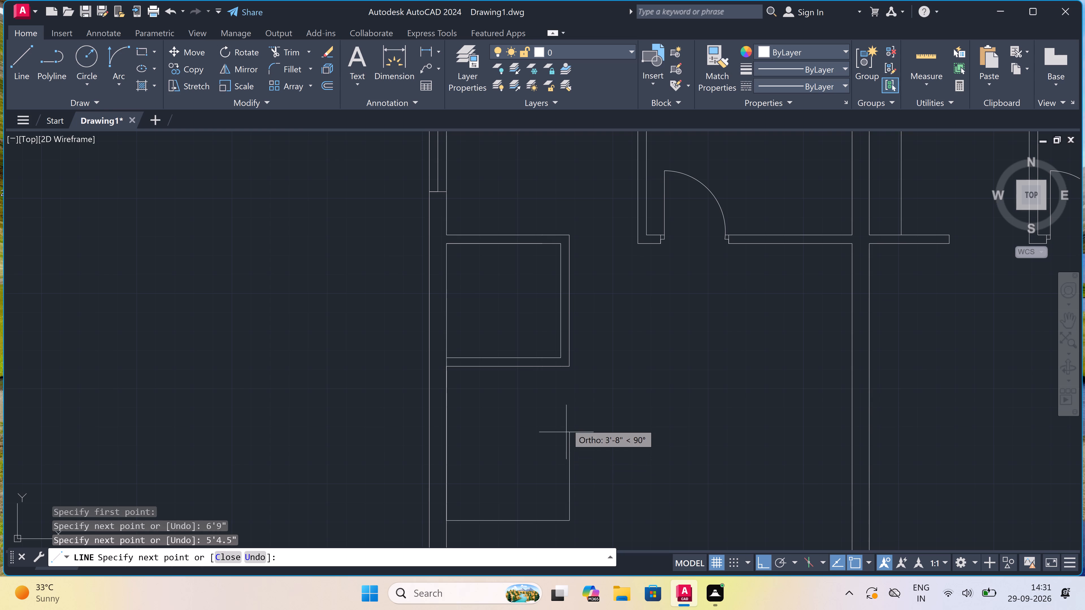
{"action": "left_click", "coordinate": [571, 366]}
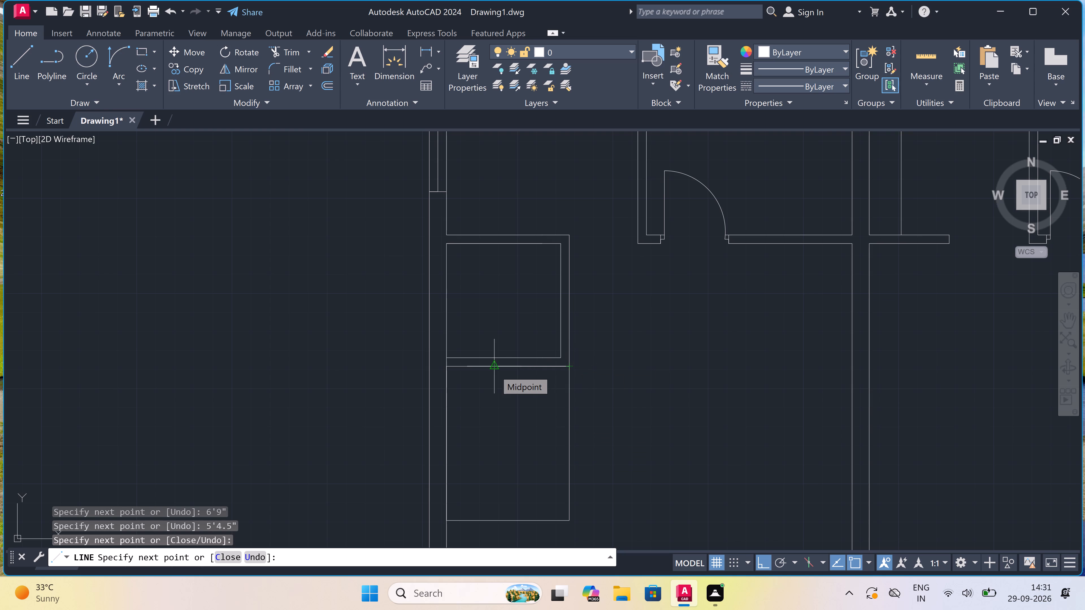
Draw the second room's inner wall faces 9" inside its side and bottom edges, ending at the existing outer wall.
{"action": "type", "text": "9\""}
{"action": "key", "text": "space"}
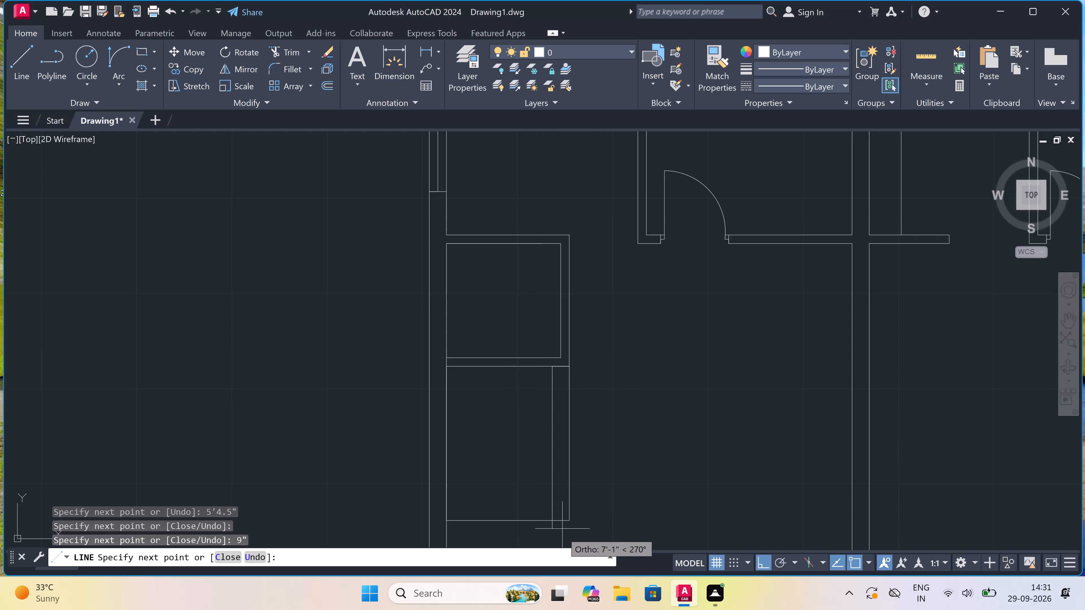
{"action": "left_click", "coordinate": [550, 518]}
{"action": "scroll", "coordinate": [548, 457], "scroll_direction": "down", "scroll_amount": 5}
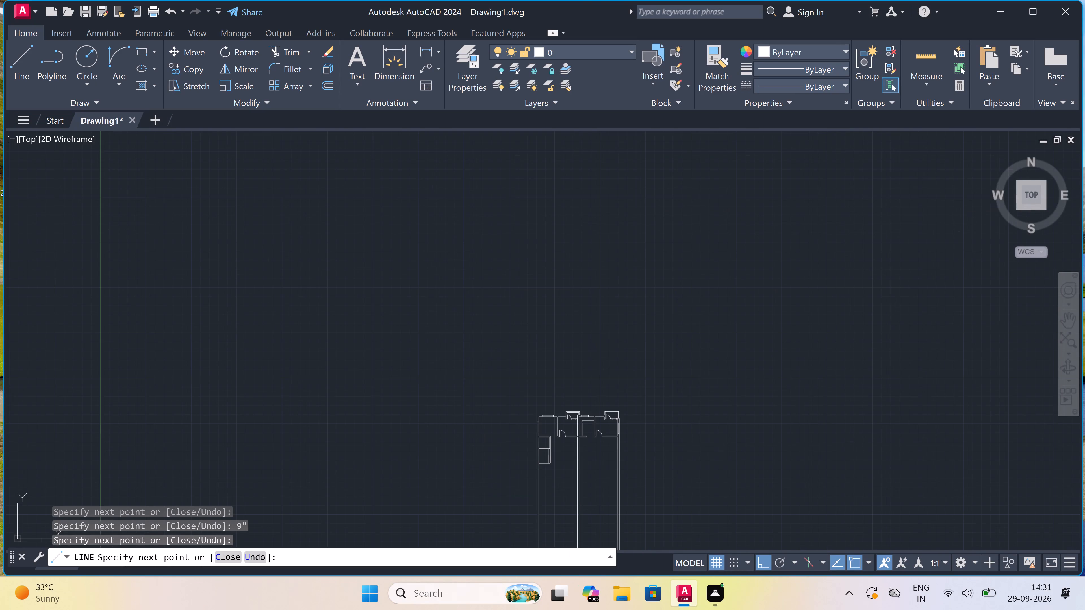
{"action": "scroll", "coordinate": [548, 478], "scroll_direction": "up", "scroll_amount": 4}
{"action": "scroll", "coordinate": [543, 419], "scroll_direction": "up", "scroll_amount": 3}
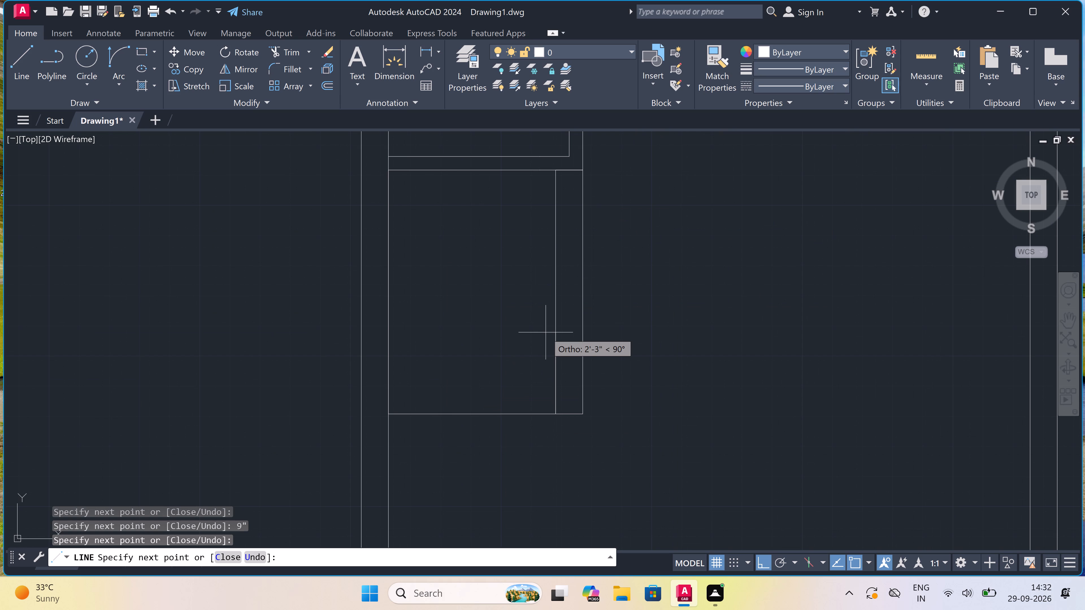
{"action": "type", "text": "9\""}
{"action": "key", "text": "space"}
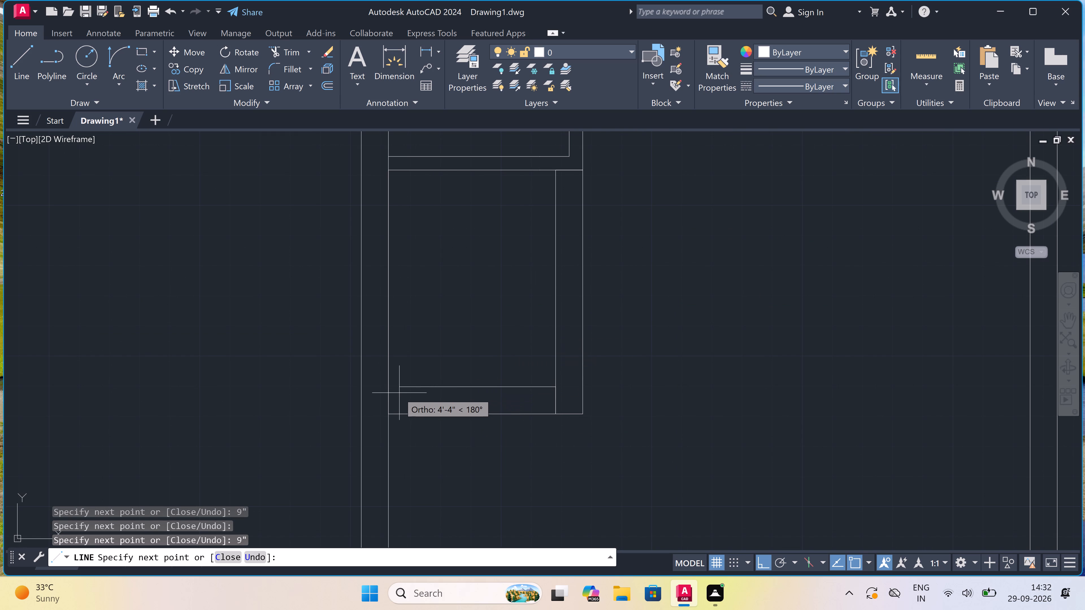
{"action": "left_click", "coordinate": [383, 386]}
{"action": "key", "text": "Escape"}
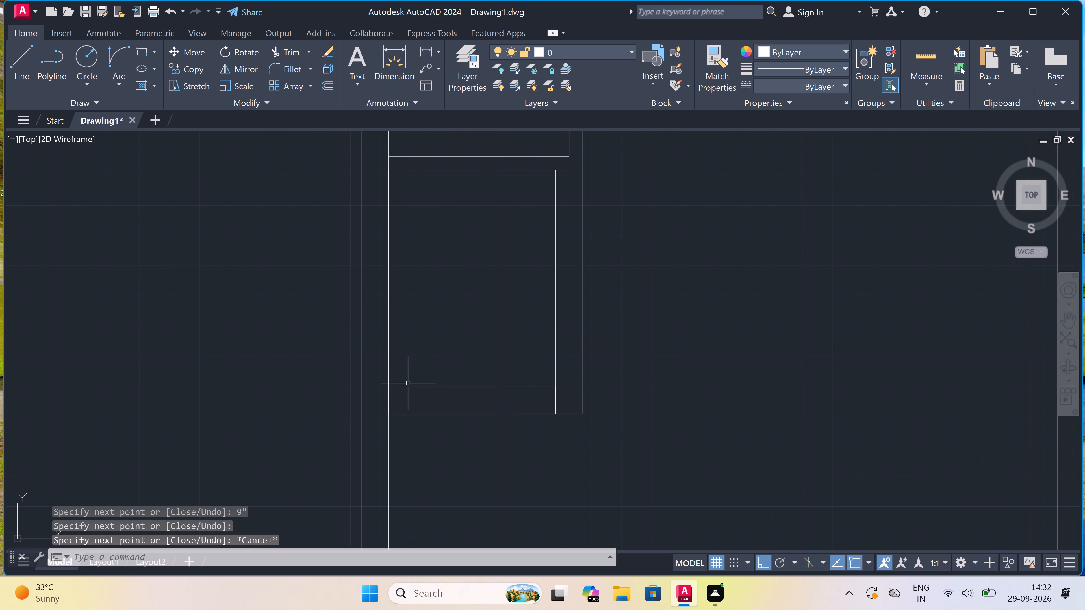
Draw the upper jamb across the second room's side wall near its top, with a 2" stop from its midpoint and a 3' leaf line into the room.
{"action": "scroll", "coordinate": [422, 380], "scroll_direction": "down", "scroll_amount": 2}
{"action": "scroll", "coordinate": [419, 398], "scroll_direction": "up", "scroll_amount": 2}
{"action": "key", "text": "space"}
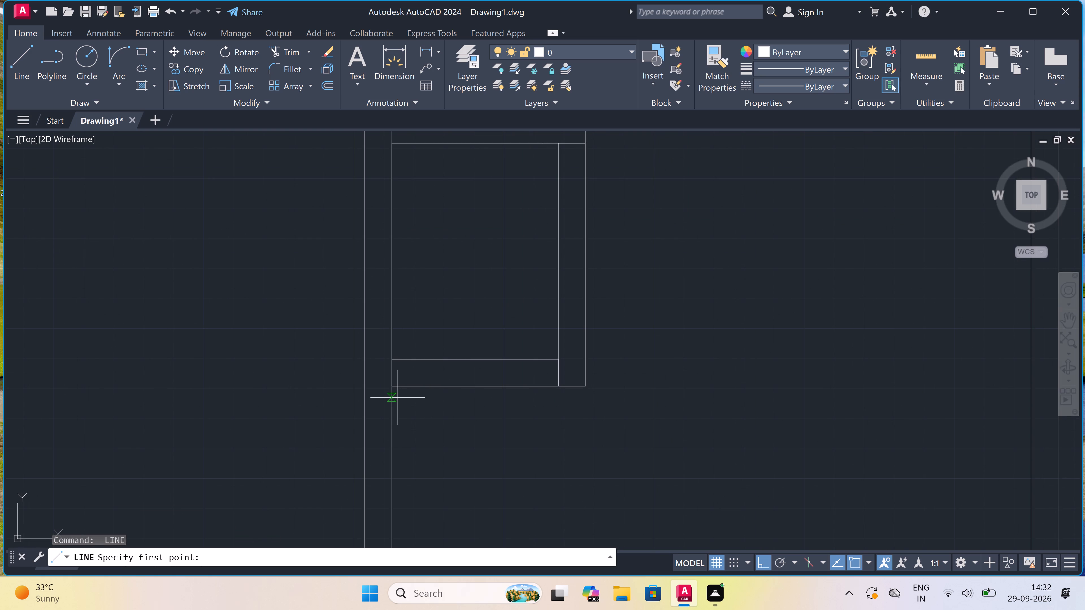
{"action": "scroll", "coordinate": [539, 300], "scroll_direction": "down", "scroll_amount": 1}
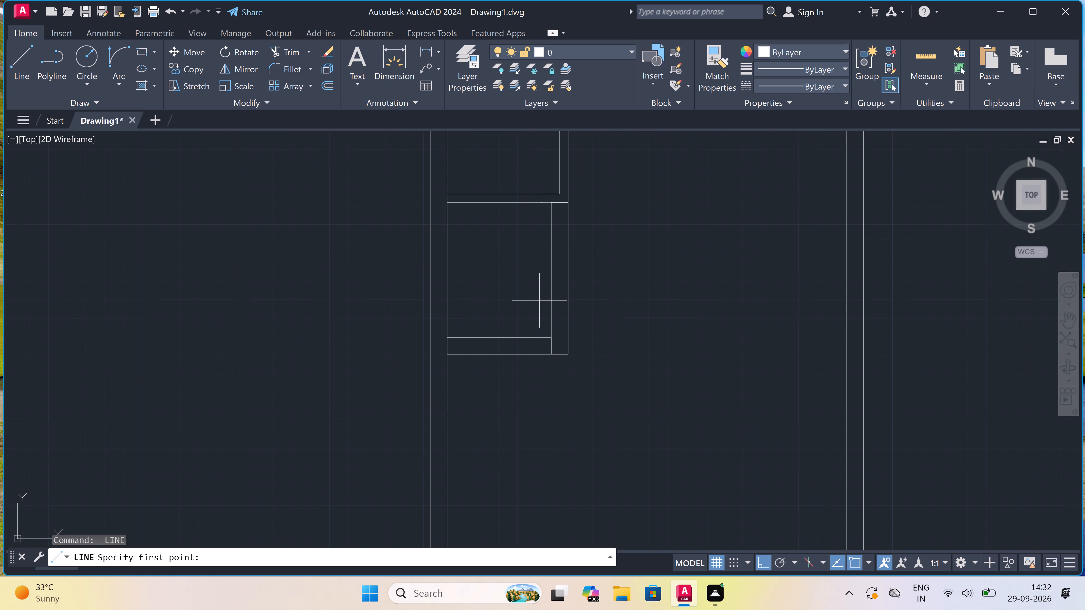
{"action": "scroll", "coordinate": [540, 300], "scroll_direction": "down", "scroll_amount": 2}
{"action": "scroll", "coordinate": [552, 278], "scroll_direction": "up", "scroll_amount": 2}
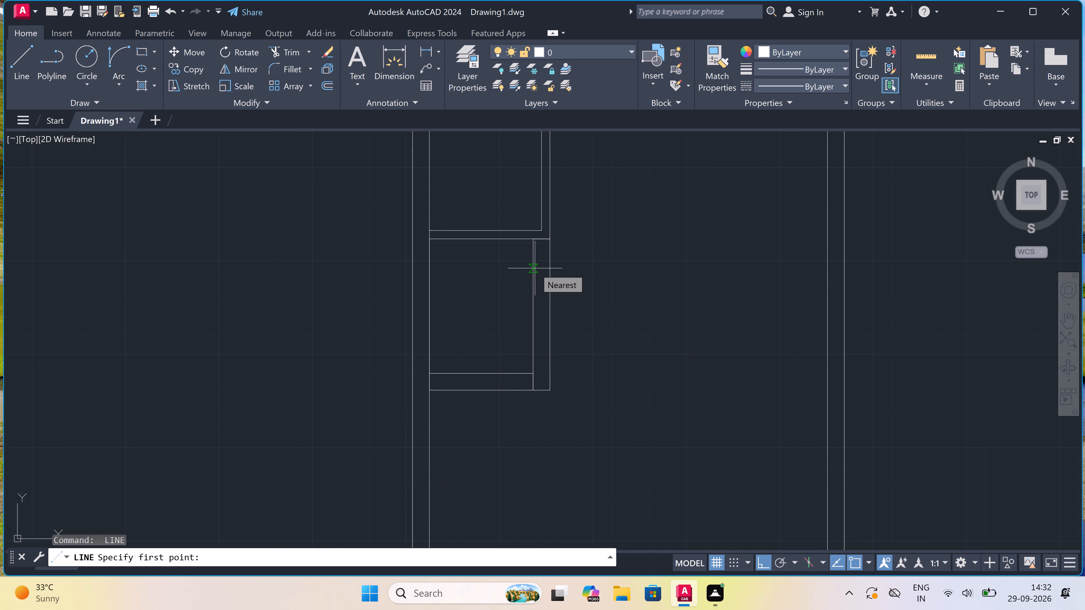
{"action": "scroll", "coordinate": [535, 268], "scroll_direction": "up", "scroll_amount": 1}
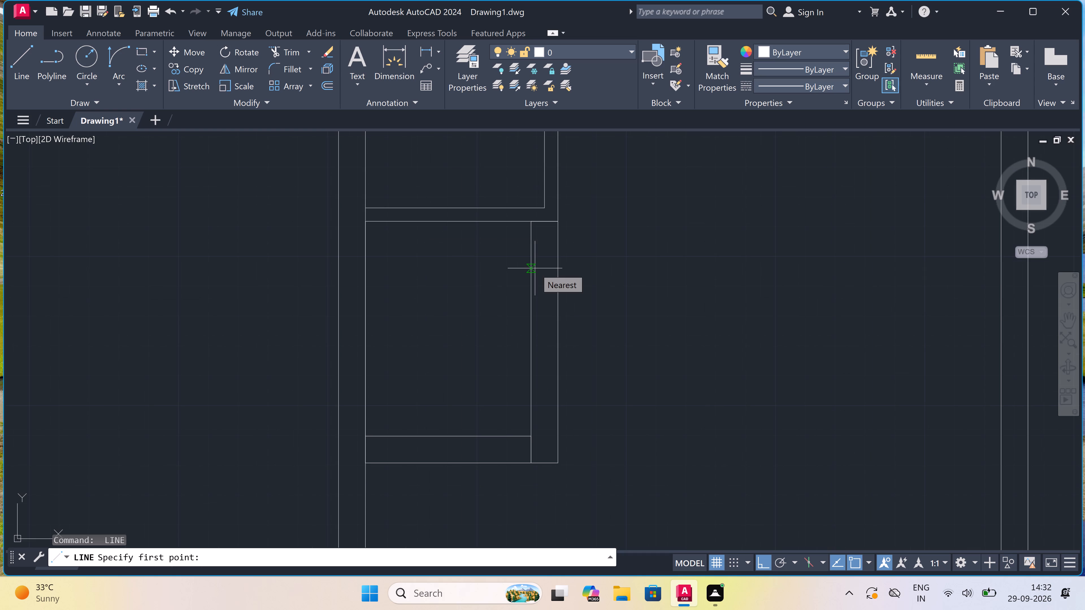
{"action": "scroll", "coordinate": [535, 268], "scroll_direction": "down", "scroll_amount": 1}
{"action": "scroll", "coordinate": [535, 268], "scroll_direction": "up", "scroll_amount": 1}
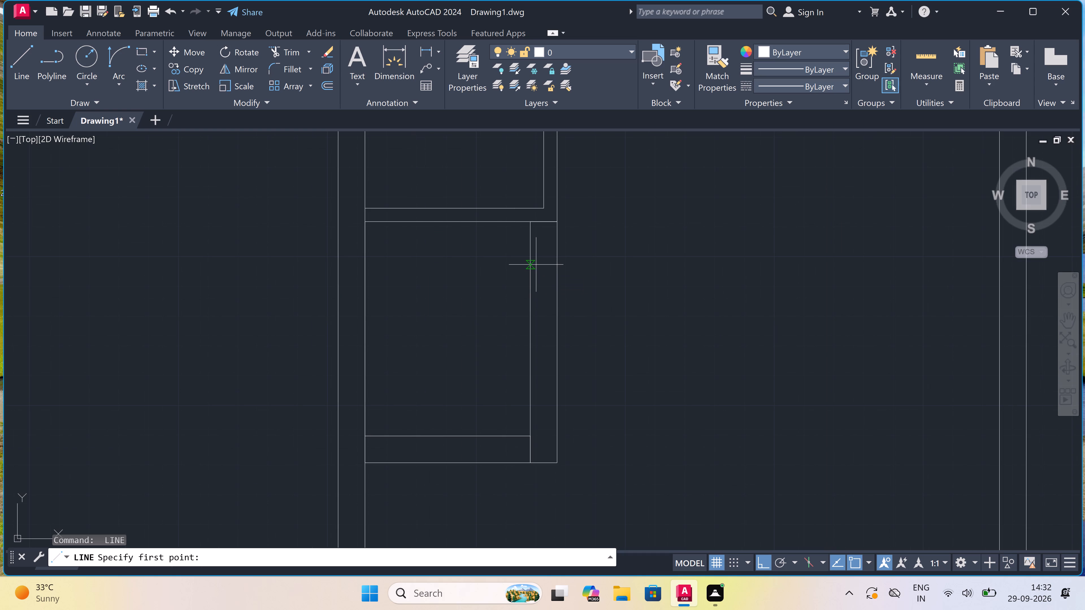
{"action": "left_click", "coordinate": [532, 258]}
{"action": "left_click", "coordinate": [553, 258]}
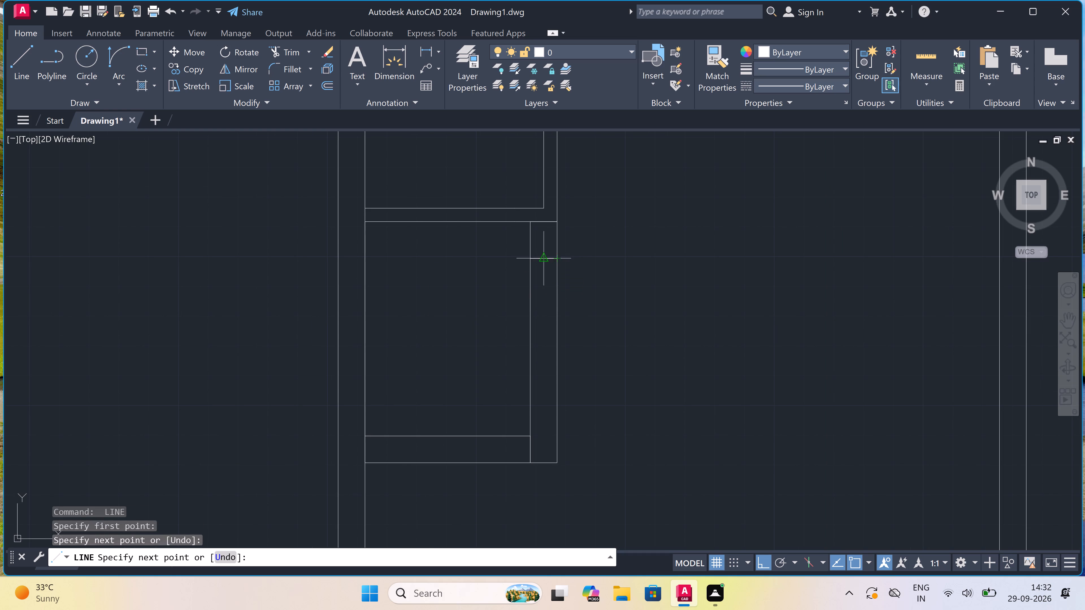
{"action": "left_click", "coordinate": [547, 256]}
{"action": "type", "text": "2\""}
{"action": "key", "text": "space"}
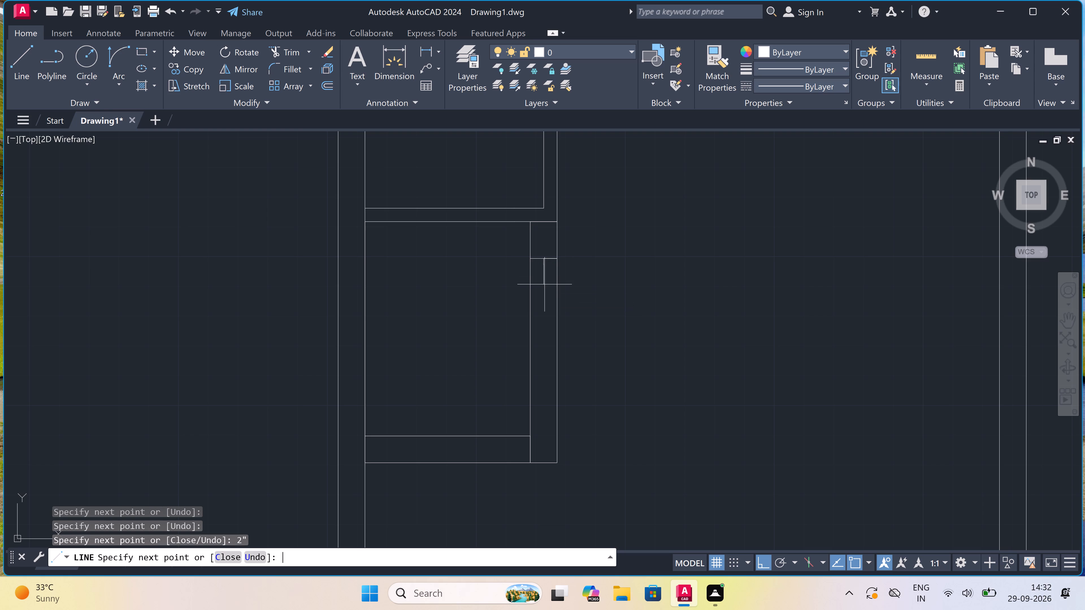
{"action": "type", "text": "3'"}
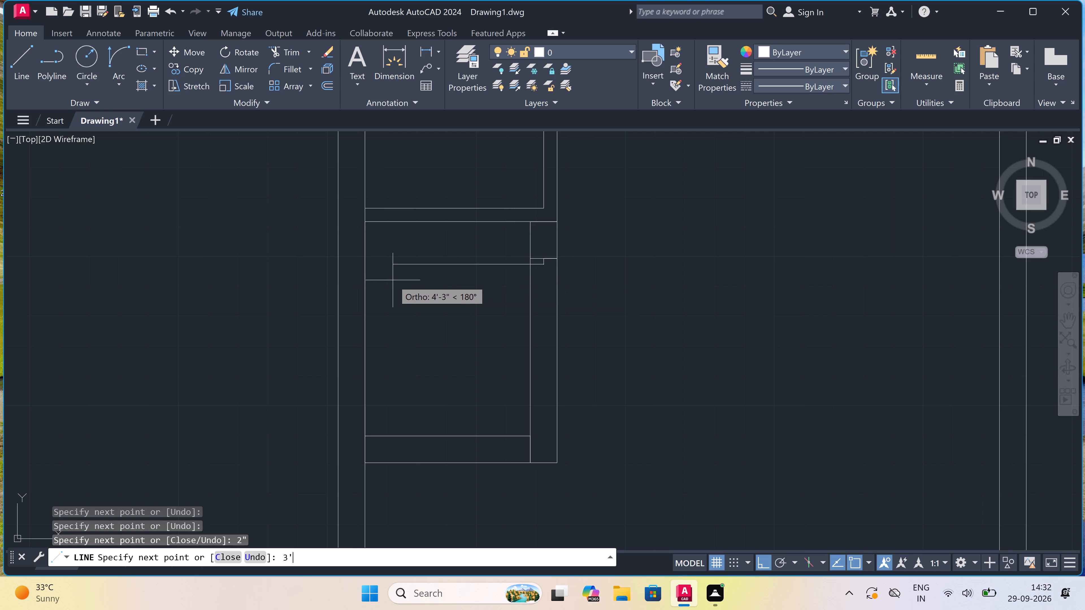
{"action": "key", "text": "space"}
{"action": "key", "text": "Escape"}
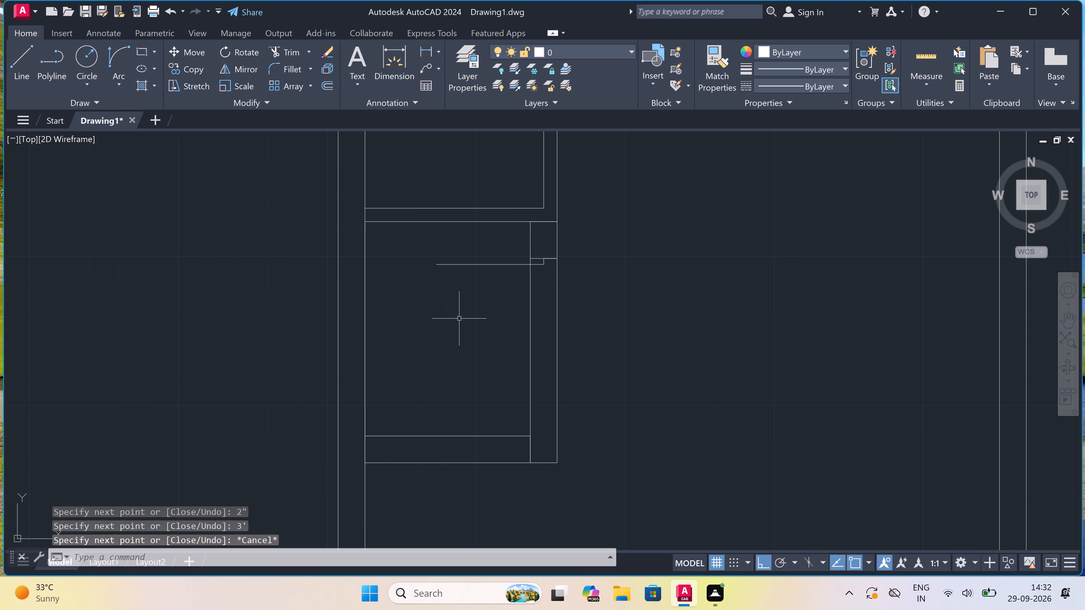
Draw the lower jamb across the same wall near its bottom, with a 2" upward stop from its midpoint and a 3' leaf line into the room.
{"action": "key", "text": "space"}
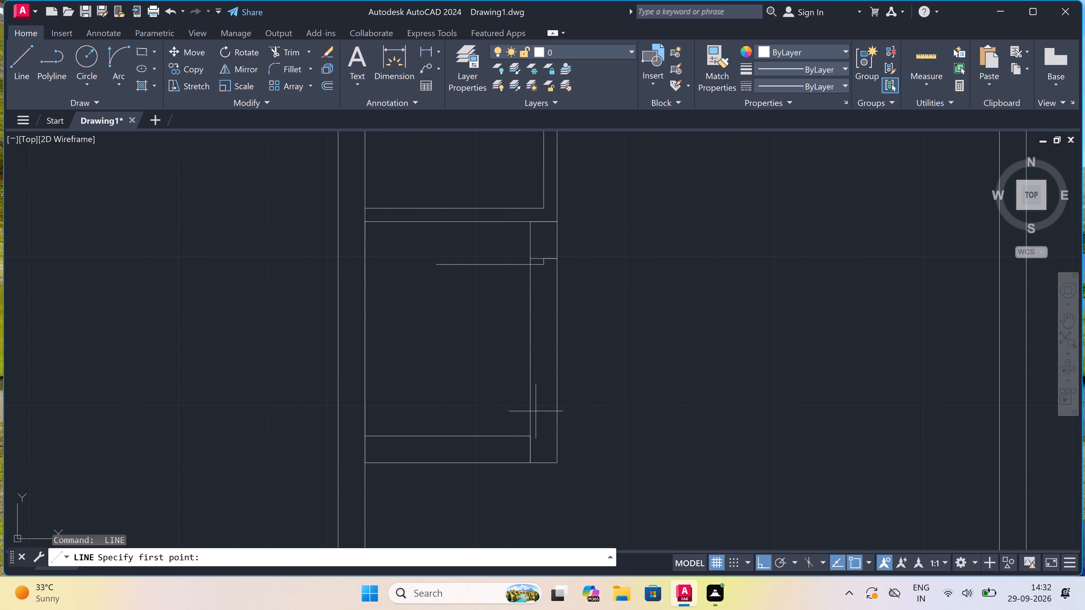
{"action": "left_click", "coordinate": [531, 408]}
{"action": "left_click", "coordinate": [556, 406]}
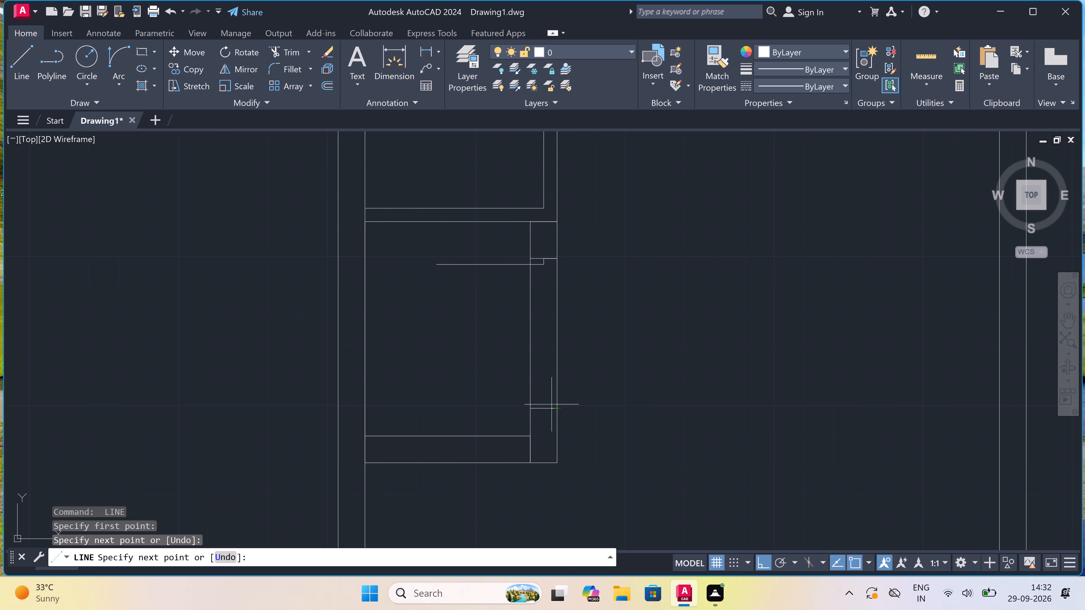
{"action": "left_click", "coordinate": [544, 404]}
{"action": "type", "text": "2\""}
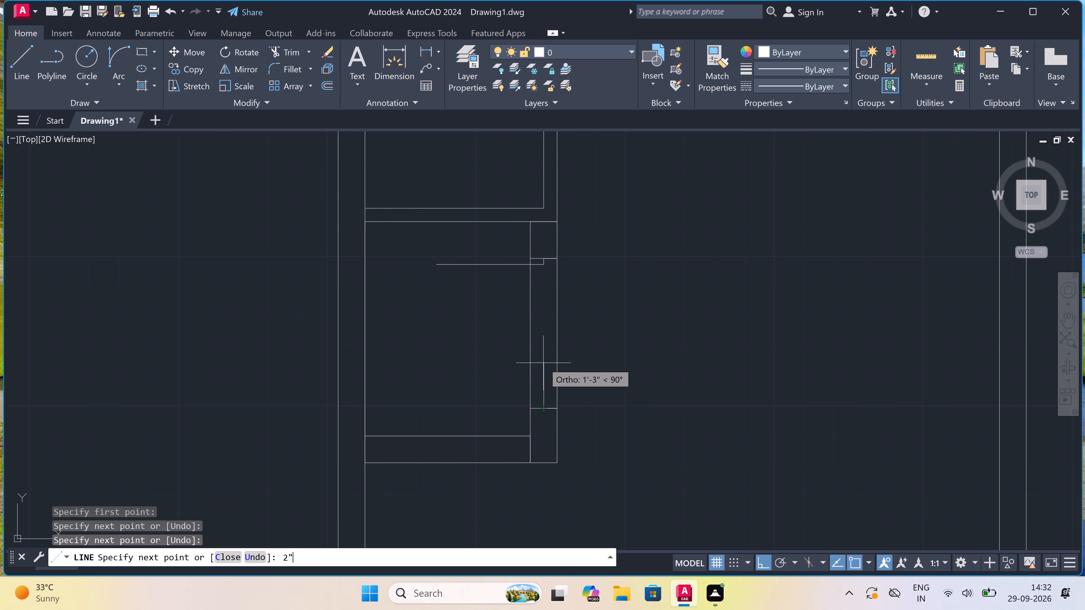
{"action": "key", "text": "space"}
{"action": "type", "text": "3'"}
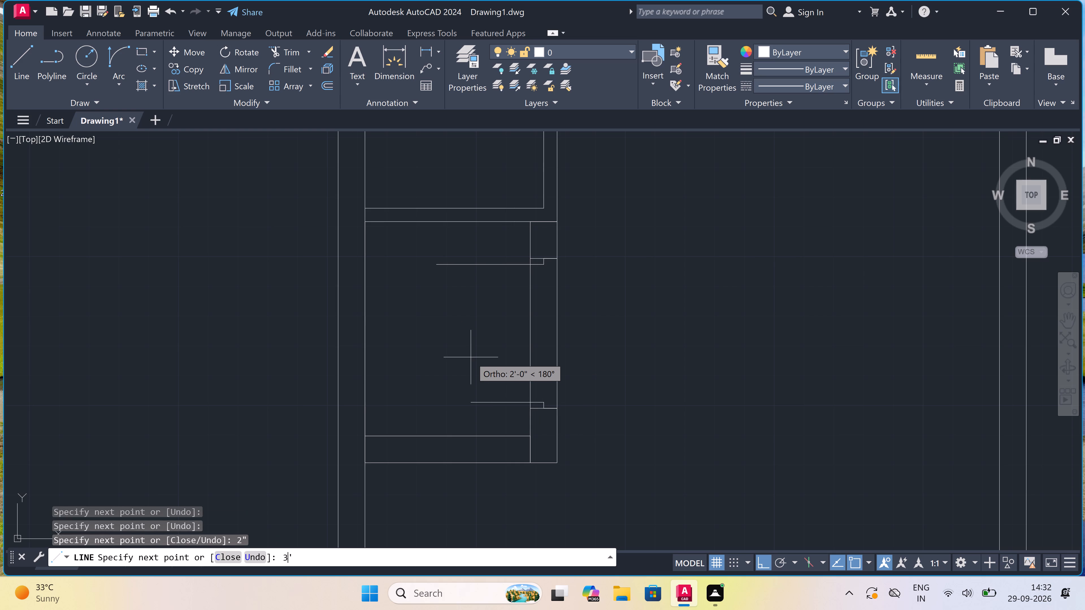
{"action": "key", "text": "space"}
{"action": "key", "text": "Escape"}
Draw a short marker line into the room from the middle of the side wall's inner face, between the two jambs.
{"action": "key", "text": "space"}
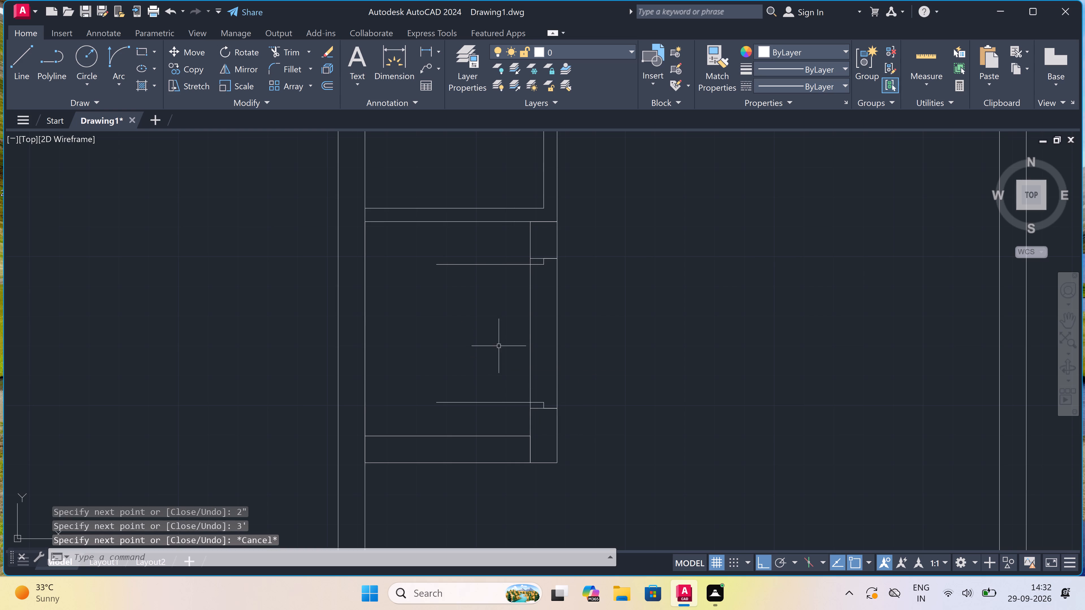
{"action": "left_click", "coordinate": [530, 328]}
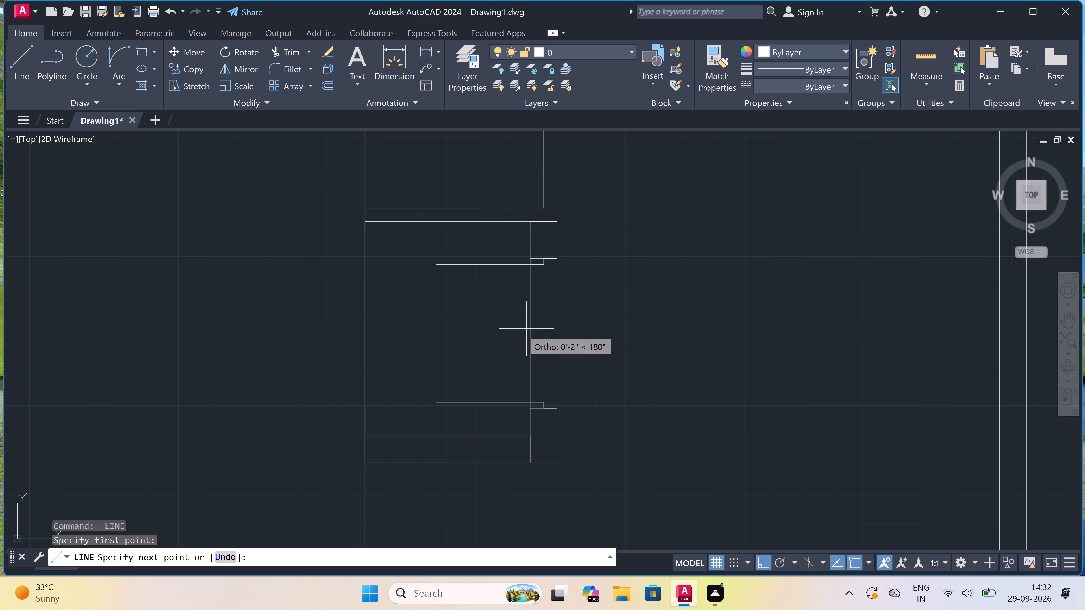
{"action": "left_click", "coordinate": [521, 330]}
{"action": "key", "text": "Escape"}
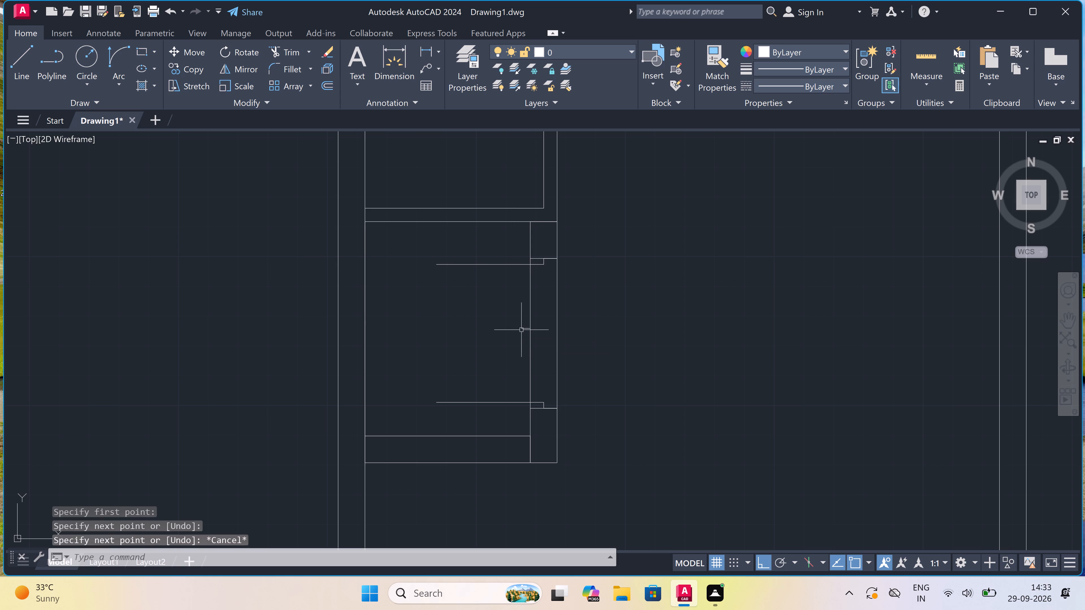
Draw the upper door leaf's swing arc from the leaf's free end to the marker, using the start, end, direction method.
{"action": "left_click_drag", "start_coordinate": [118, 61], "coordinate": [123, 64]}
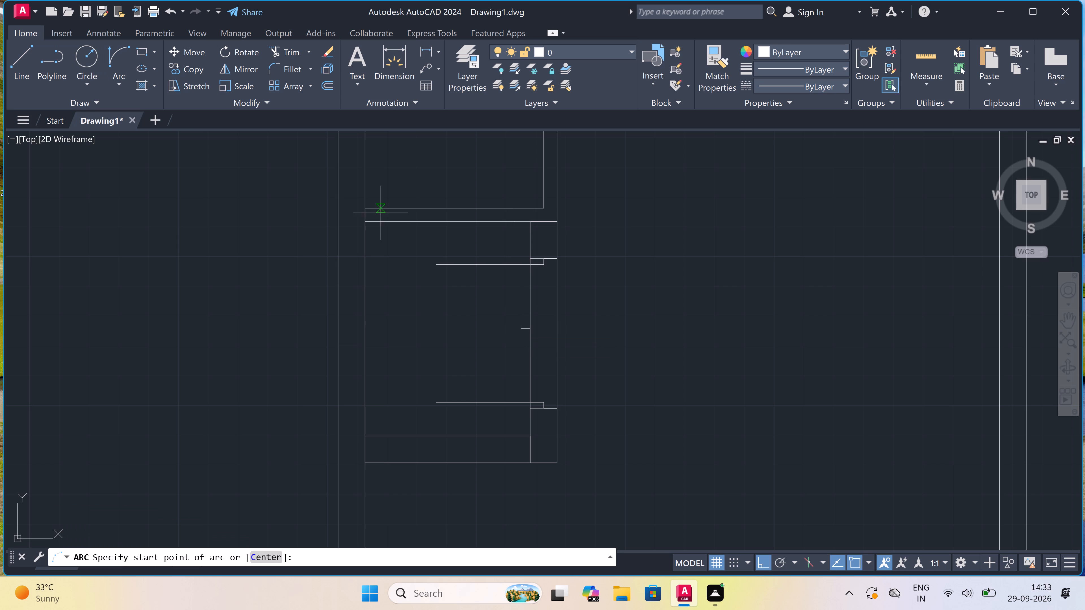
{"action": "left_click", "coordinate": [433, 263]}
{"action": "left_click", "coordinate": [531, 331]}
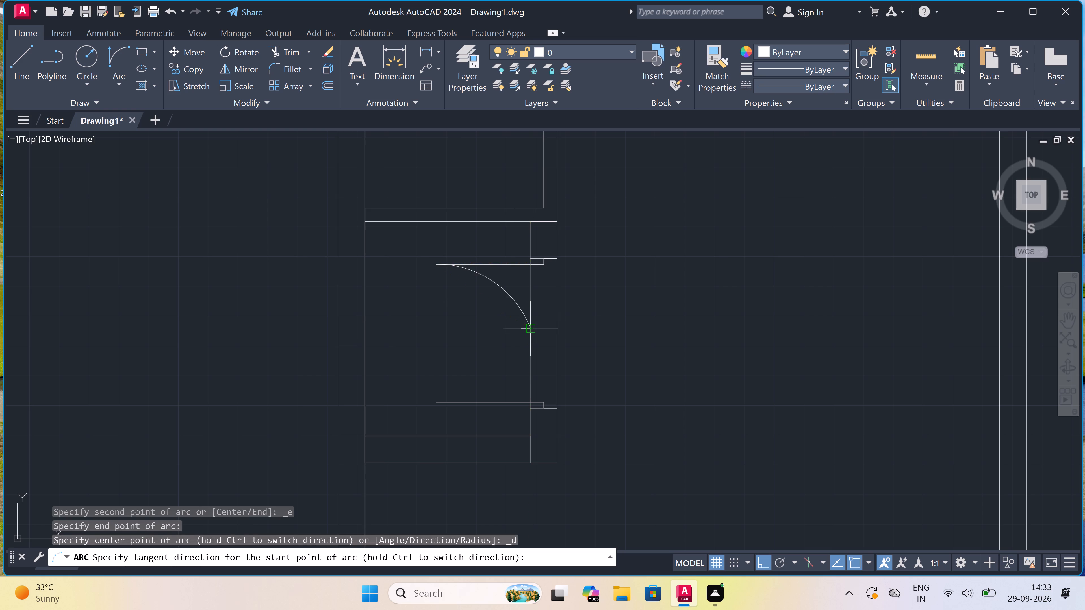
{"action": "double_click", "coordinate": [486, 355]}
Draw the lower leaf's swing as a three-point arc from its free end through the marker to a point outside the wall.
{"action": "key", "text": "space"}
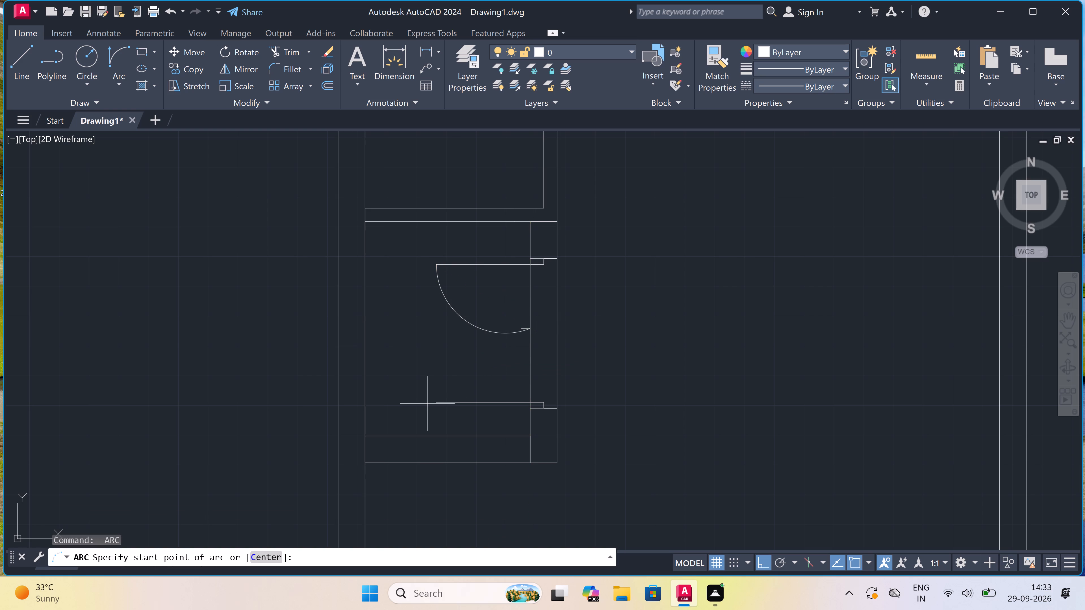
{"action": "left_click", "coordinate": [436, 403]}
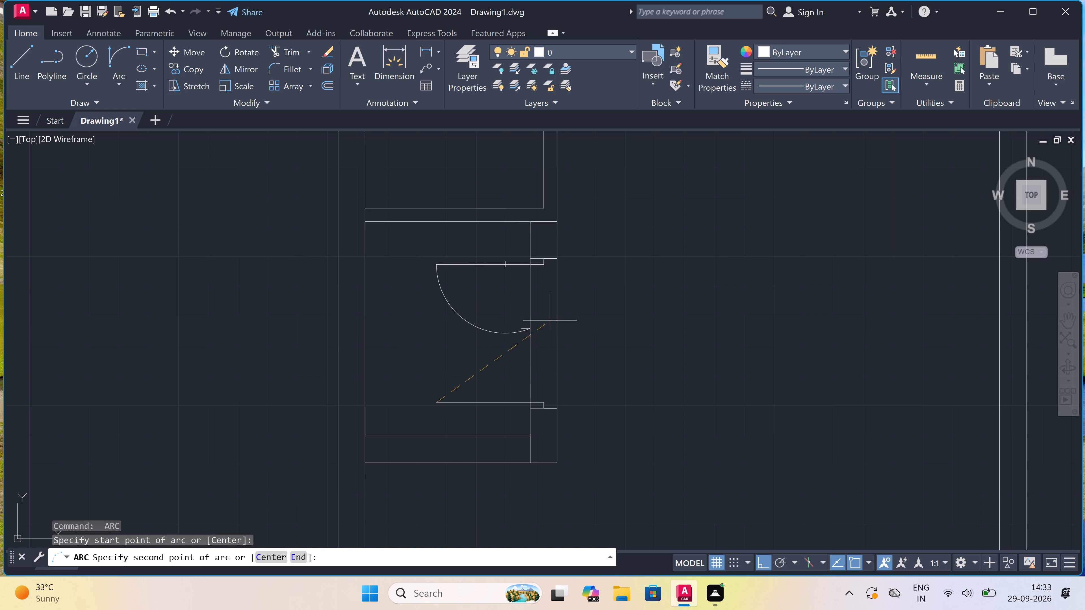
{"action": "left_click", "coordinate": [529, 328]}
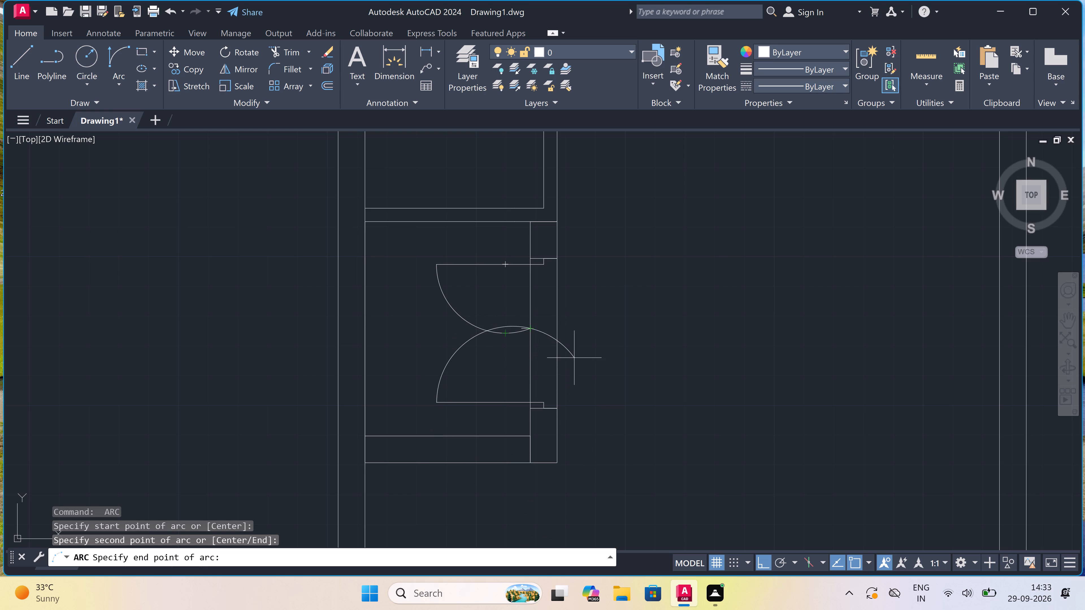
{"action": "left_click", "coordinate": [575, 358]}
Trim the swing arcs back to where they meet, and remove the marker and both side-wall faces between the jambs.
{"action": "key", "text": "t"}
{"action": "key", "text": "r"}
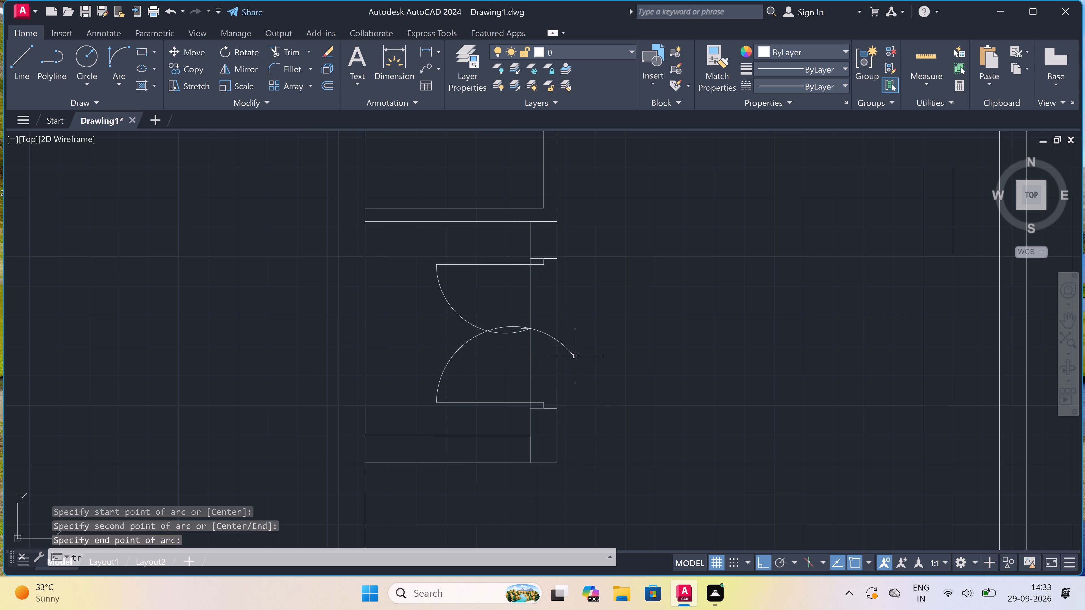
{"action": "key", "text": "space"}
{"action": "left_click", "coordinate": [571, 352]}
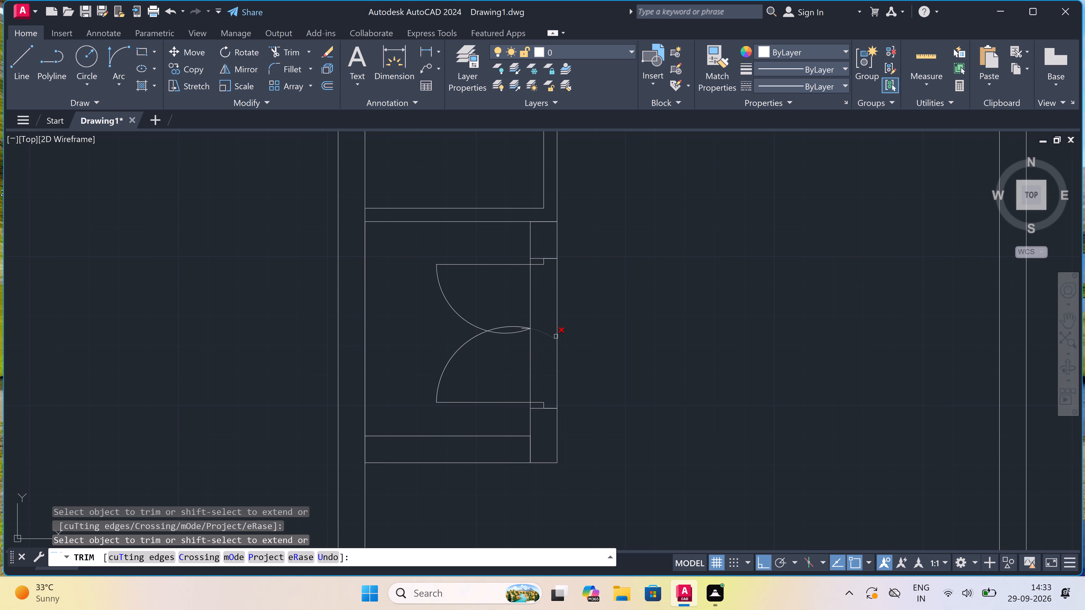
{"action": "left_click", "coordinate": [556, 336]}
{"action": "left_click", "coordinate": [517, 311]}
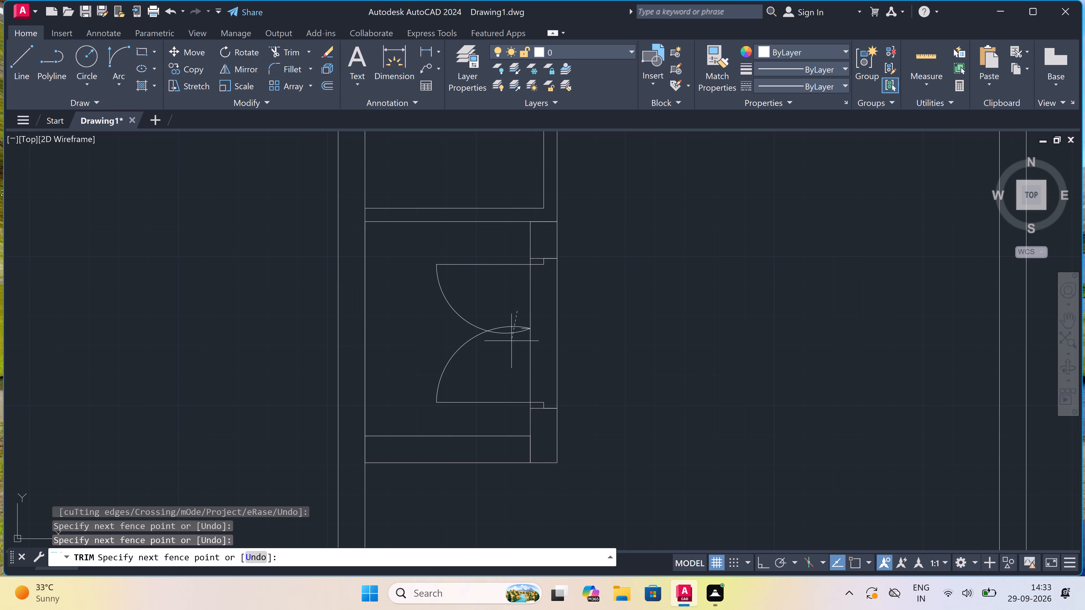
{"action": "left_click", "coordinate": [511, 343]}
{"action": "left_click", "coordinate": [511, 335]}
{"action": "left_click", "coordinate": [600, 296]}
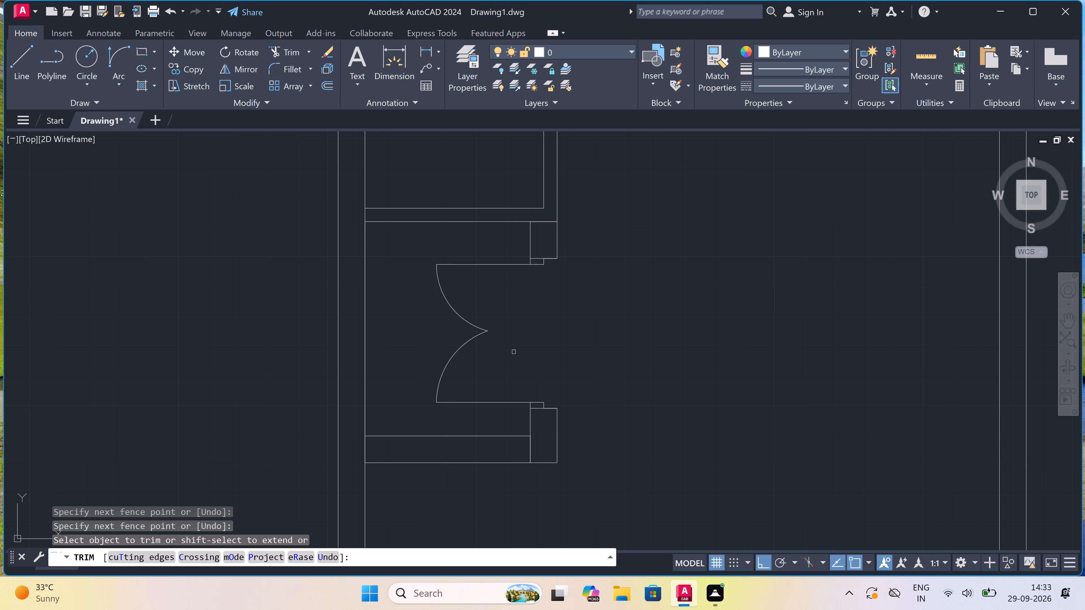
{"action": "scroll", "coordinate": [514, 352], "scroll_direction": "down", "scroll_amount": 1}
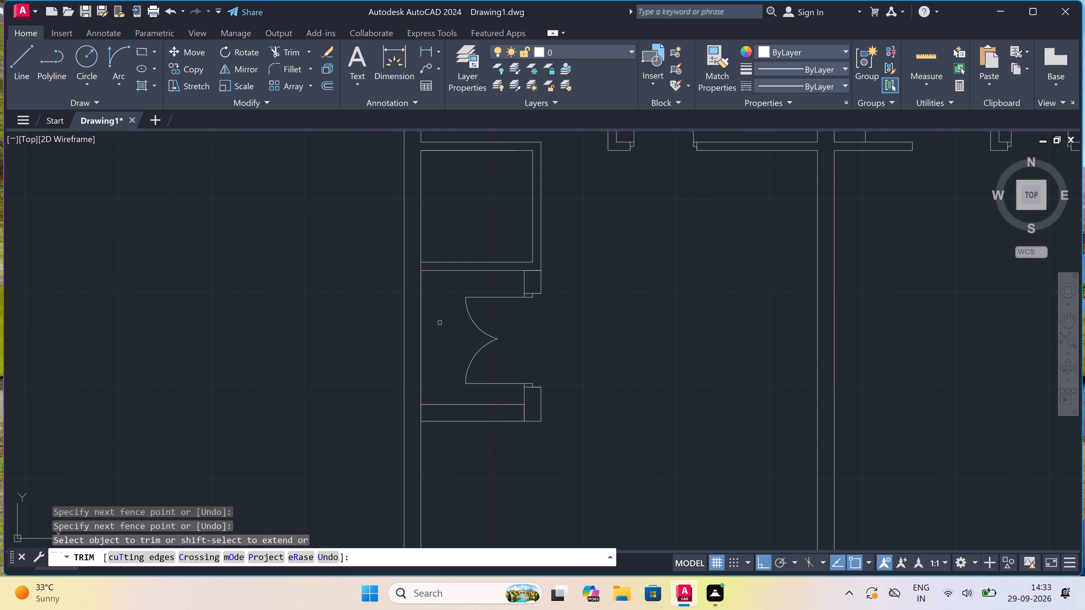
{"action": "key", "text": "Escape"}
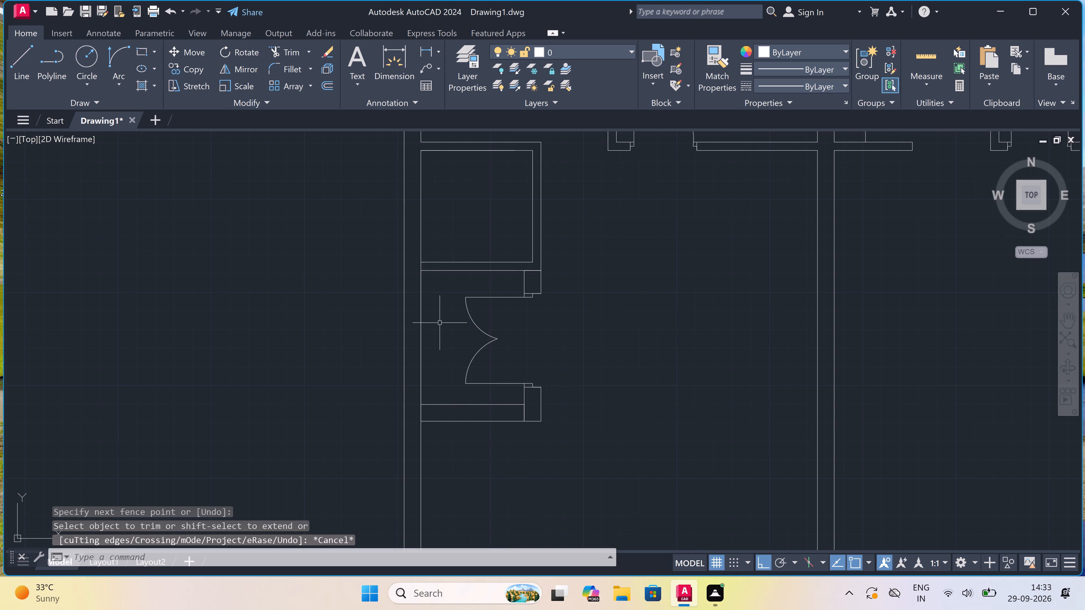
Extend the second room's top partition lines and bottom wall lines across the left wall to its outer face.
{"action": "type", "text": "ex"}
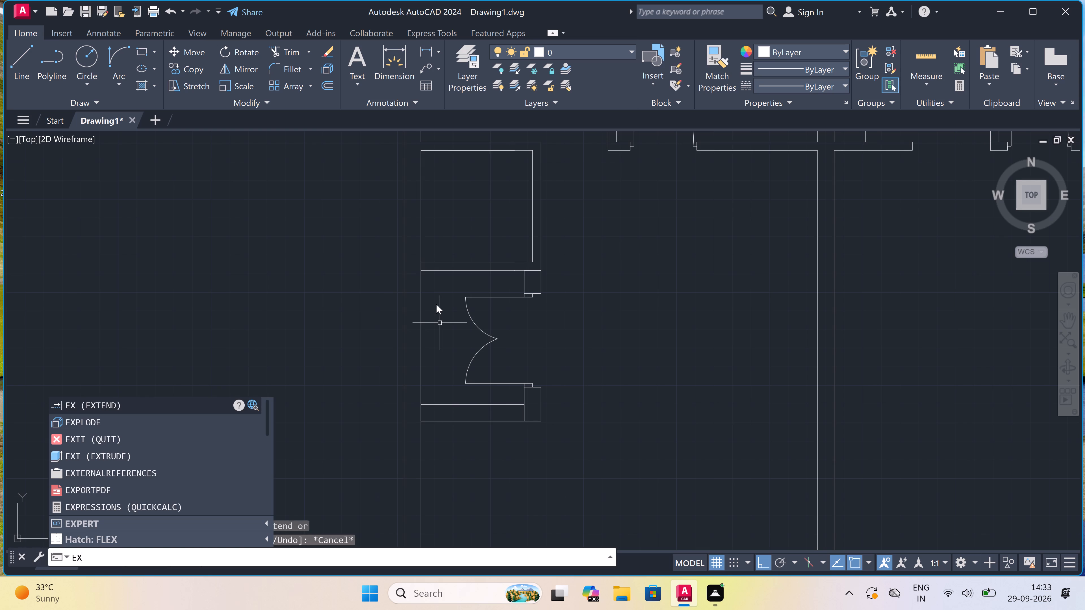
{"action": "key", "text": "space"}
{"action": "left_click", "coordinate": [435, 248]}
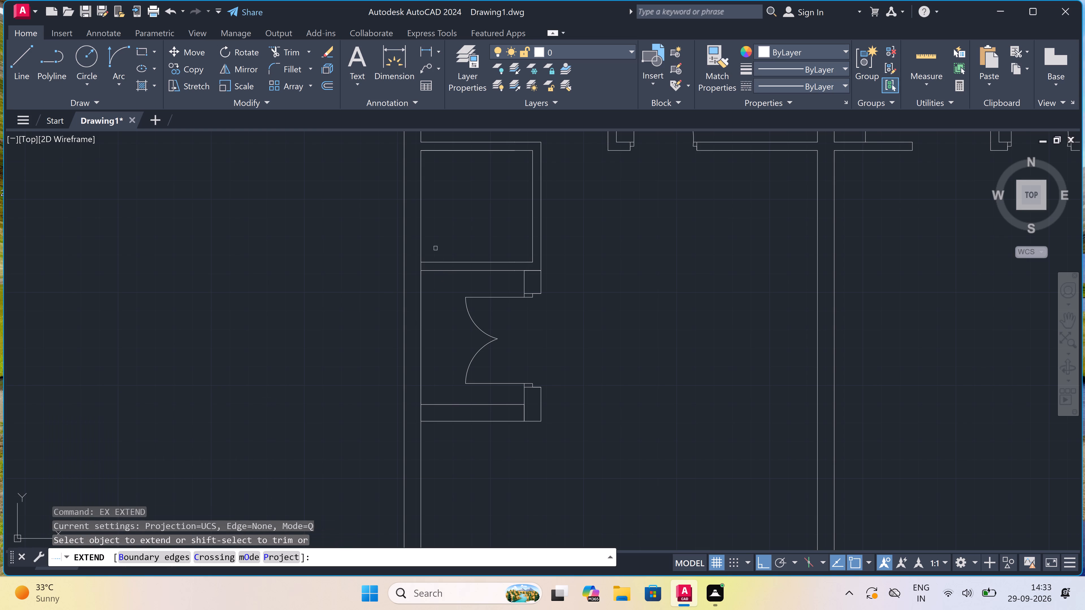
{"action": "left_click", "coordinate": [436, 306]}
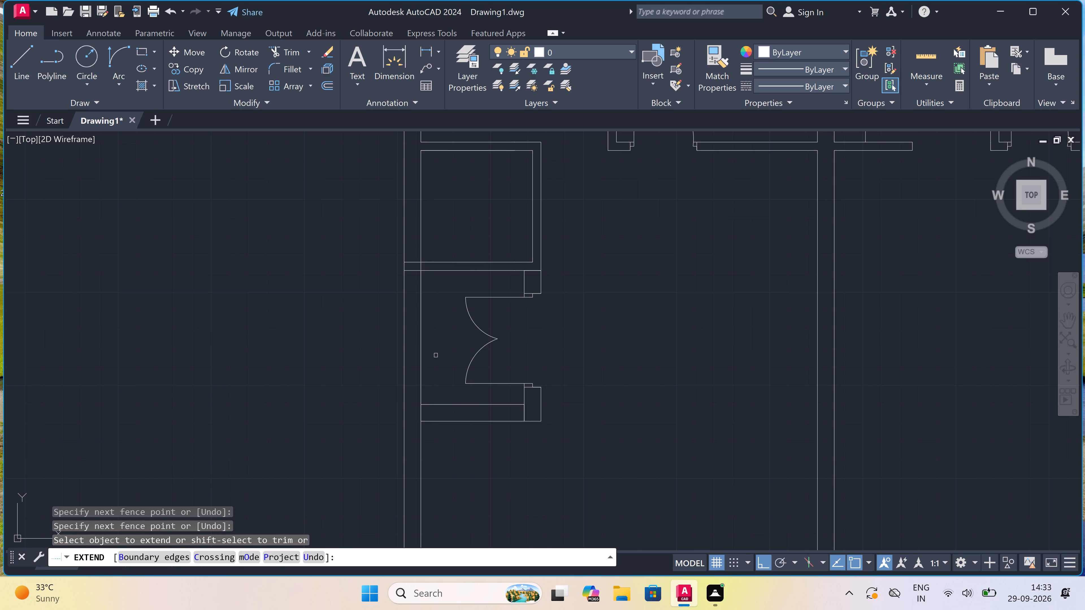
{"action": "left_click", "coordinate": [436, 355]}
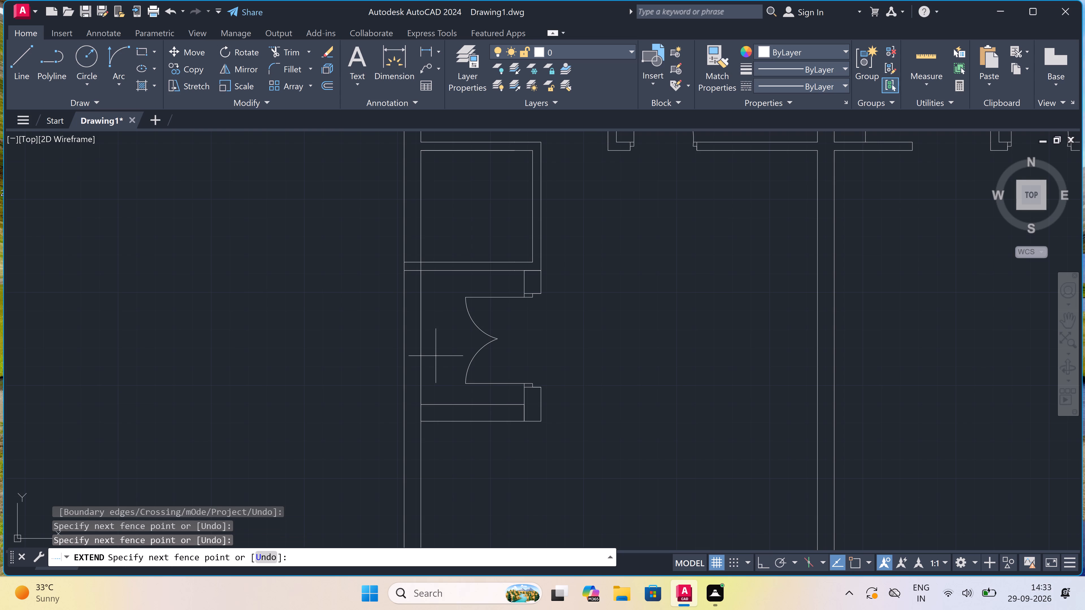
{"action": "left_click", "coordinate": [435, 440]}
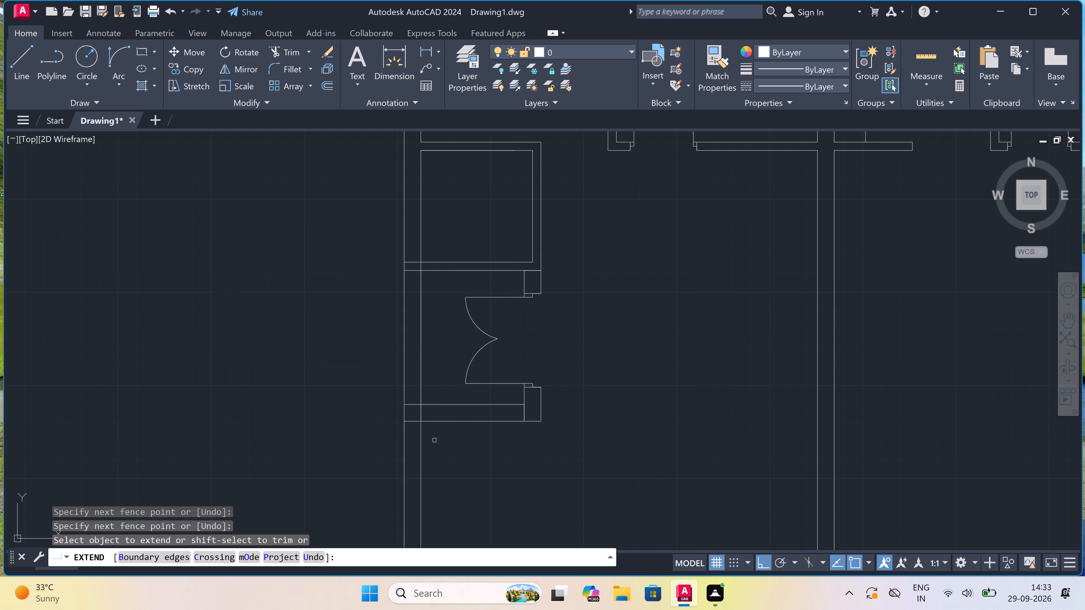
{"action": "key", "text": "Escape"}
Trim the left wall's inner face alongside the second small room, including where it crosses the top partition and bottom wall.
{"action": "type", "text": "tr"}
{"action": "key", "text": "space"}
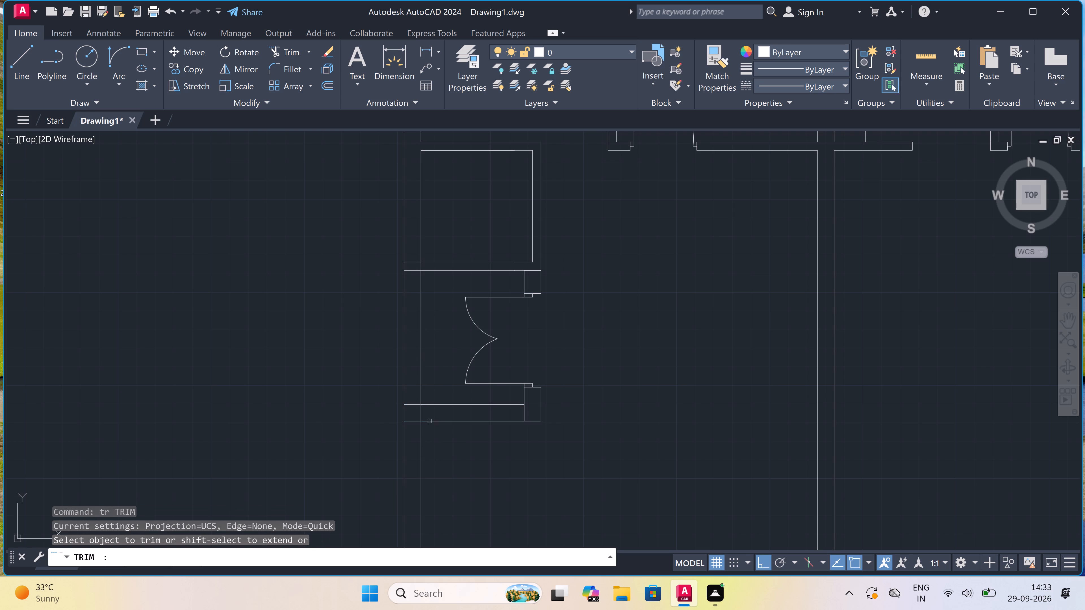
{"action": "left_click", "coordinate": [422, 364]}
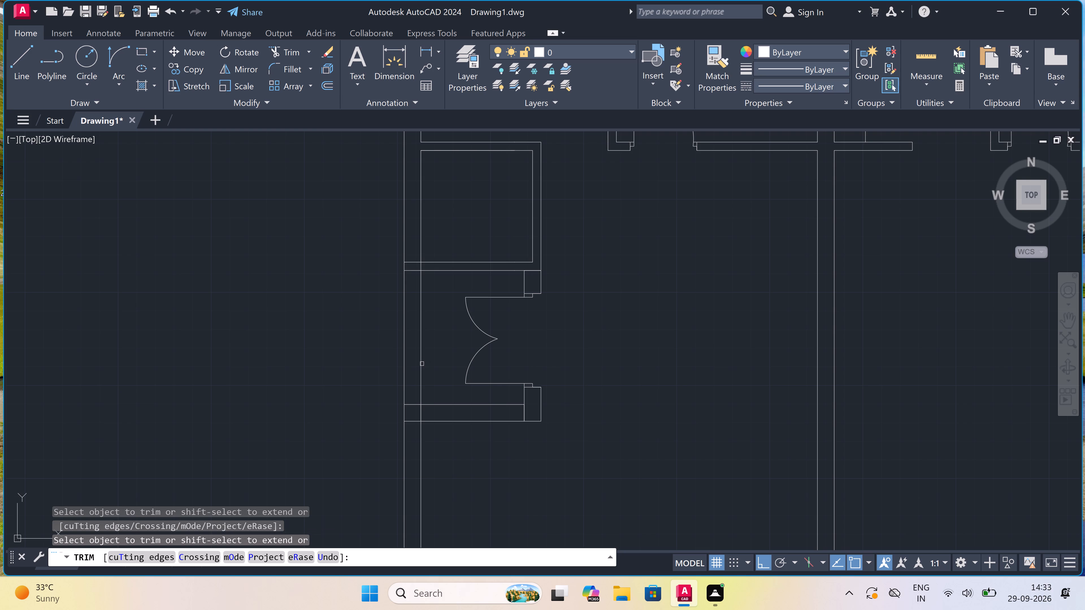
{"action": "left_click", "coordinate": [413, 357]}
{"action": "left_click", "coordinate": [426, 354]}
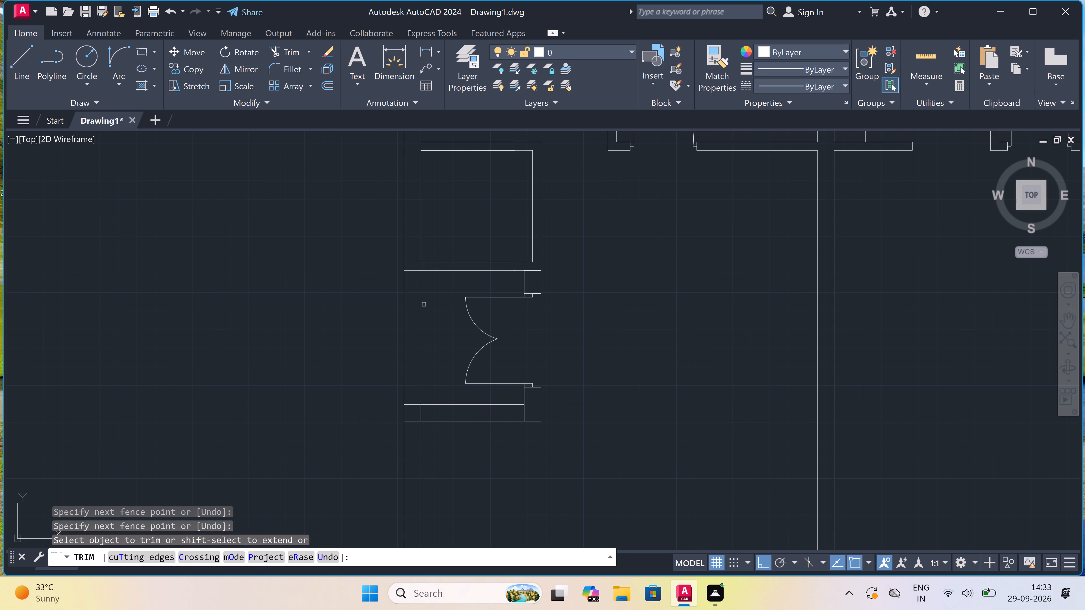
{"action": "scroll", "coordinate": [415, 263], "scroll_direction": "up", "scroll_amount": 2}
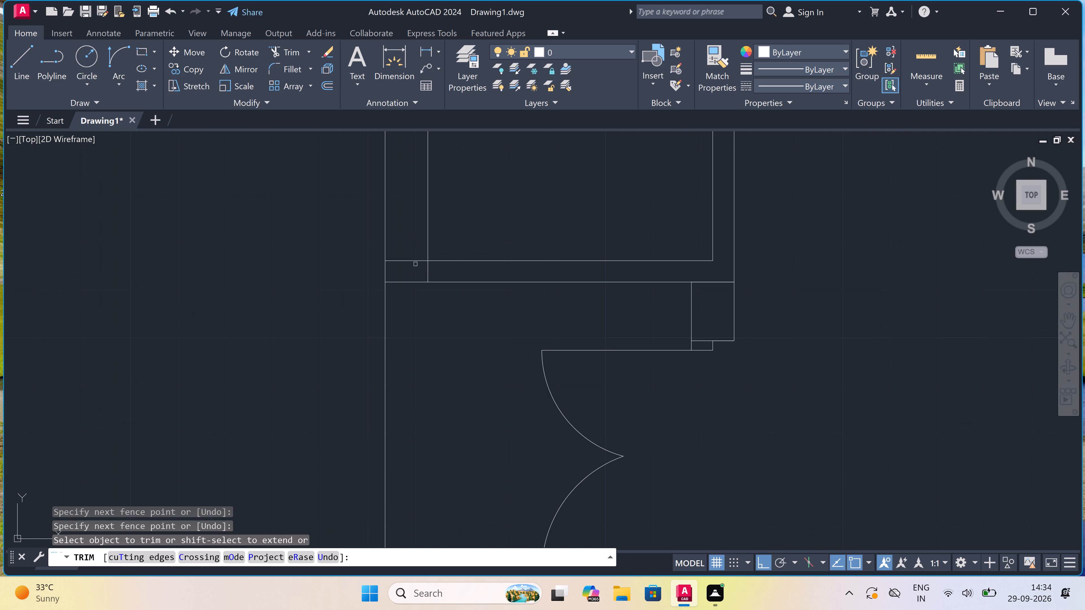
{"action": "left_click", "coordinate": [415, 271]}
{"action": "left_click", "coordinate": [442, 267]}
{"action": "scroll", "coordinate": [442, 267], "scroll_direction": "down", "scroll_amount": 3}
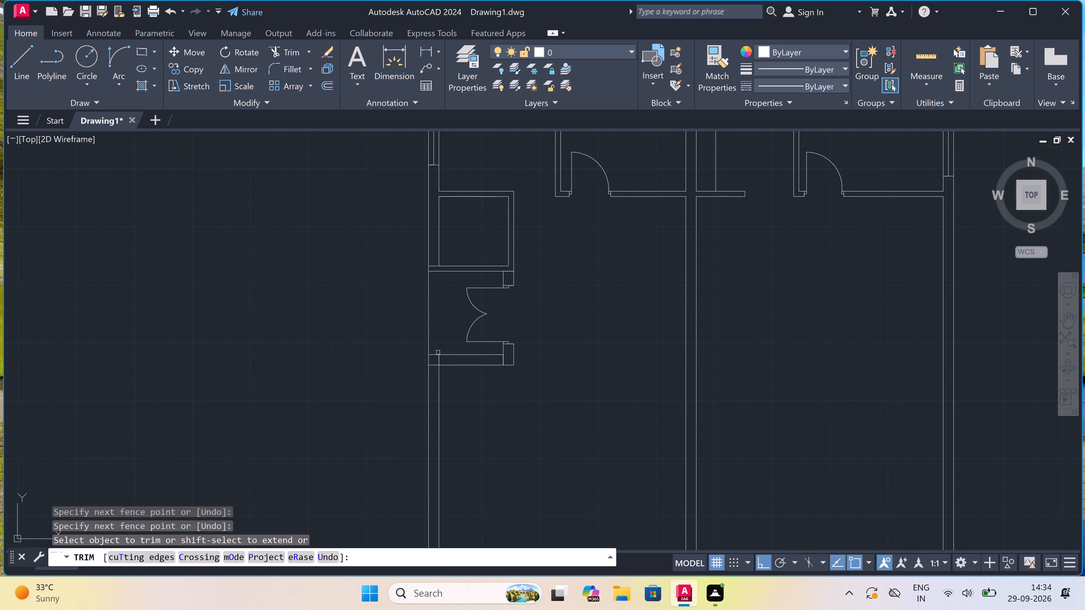
{"action": "scroll", "coordinate": [436, 363], "scroll_direction": "up", "scroll_amount": 2}
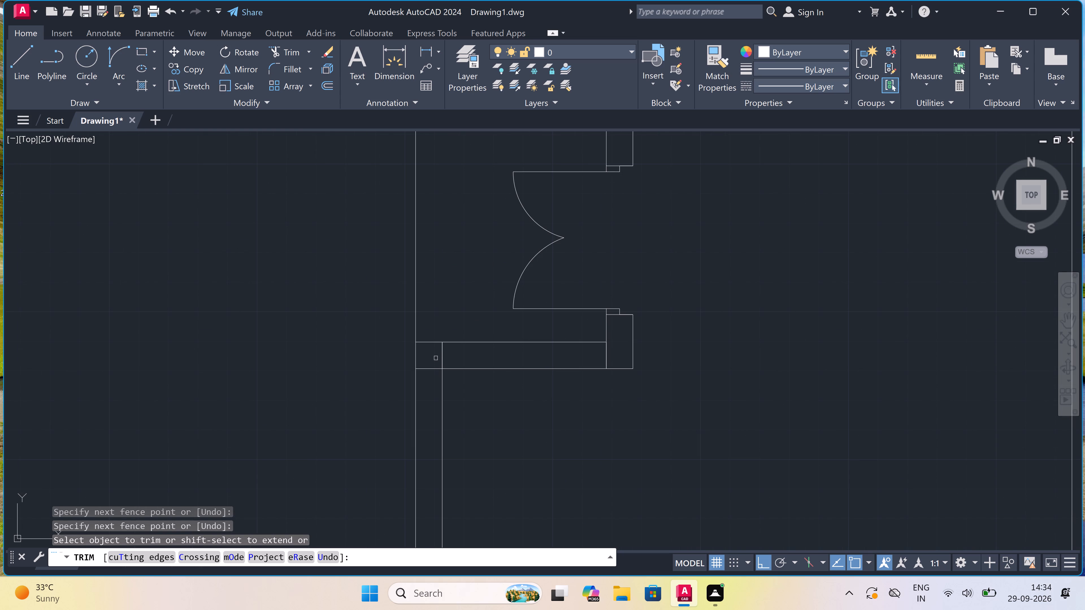
{"action": "left_click", "coordinate": [435, 356]}
{"action": "left_click", "coordinate": [447, 356]}
Trim the partition's lower line between the two small rooms where it crosses the thickness of their side wall.
{"action": "scroll", "coordinate": [447, 355], "scroll_direction": "down", "scroll_amount": 4}
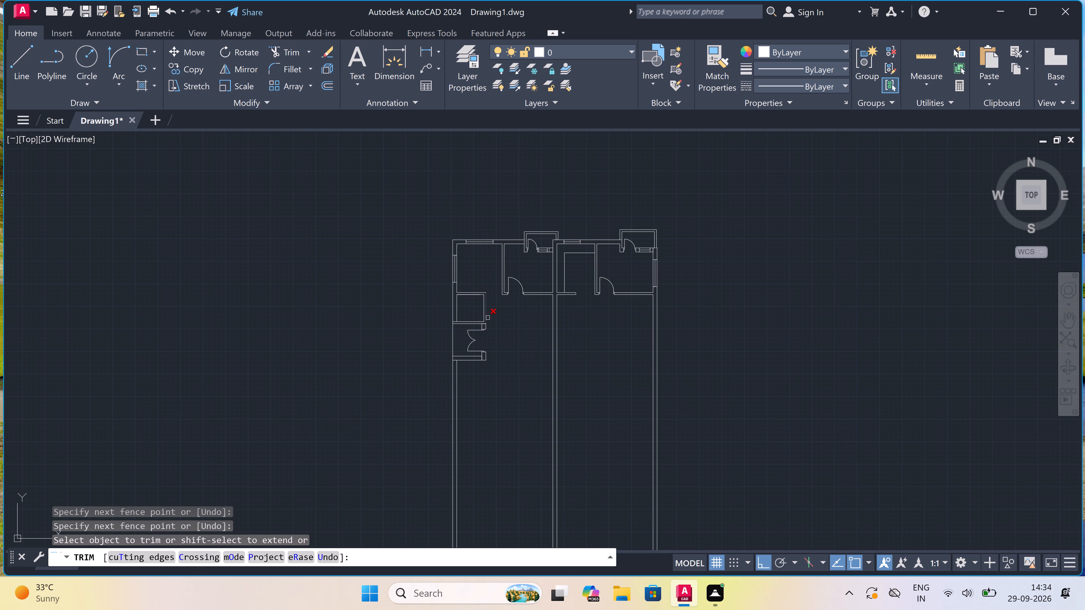
{"action": "scroll", "coordinate": [484, 322], "scroll_direction": "up", "scroll_amount": 3}
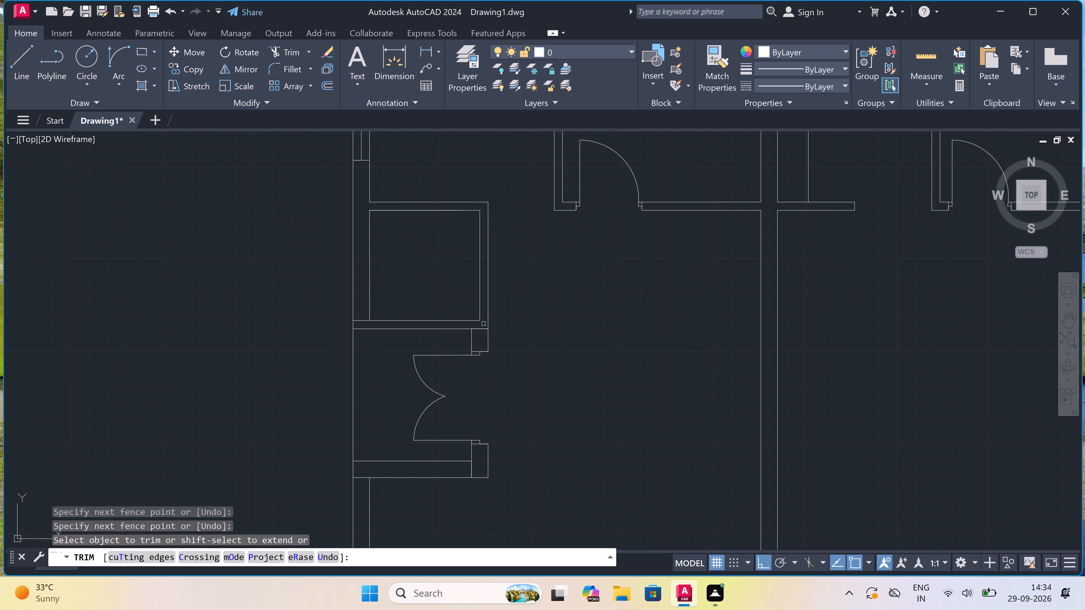
{"action": "scroll", "coordinate": [479, 335], "scroll_direction": "up", "scroll_amount": 1}
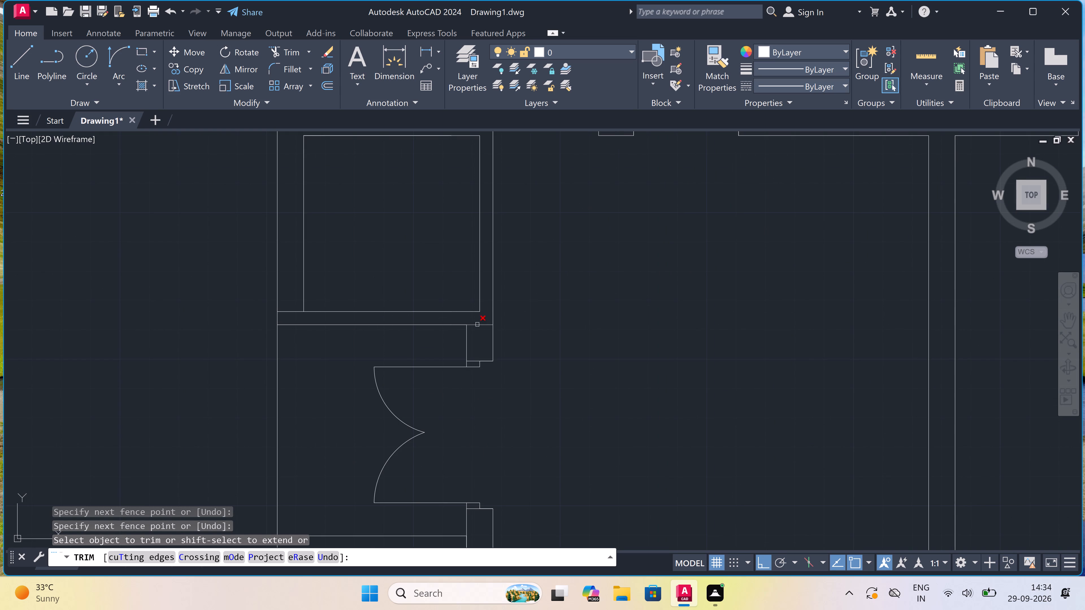
{"action": "triple_click", "coordinate": [477, 324]}
{"action": "left_click", "coordinate": [477, 324]}
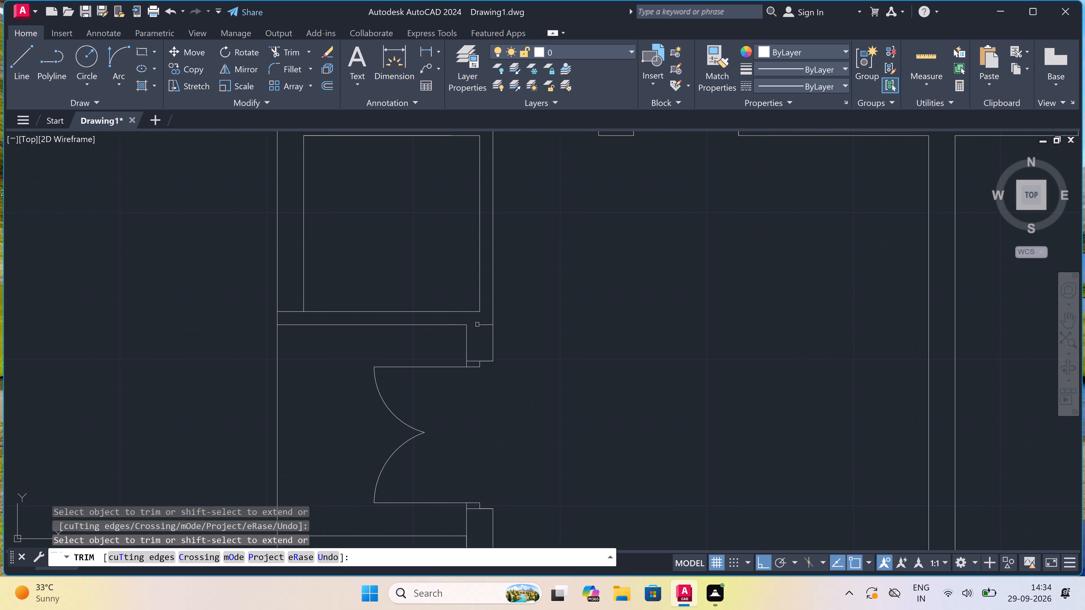
{"action": "scroll", "coordinate": [477, 324], "scroll_direction": "up", "scroll_amount": 3}
{"action": "left_click", "coordinate": [512, 311]}
{"action": "left_click", "coordinate": [507, 355]}
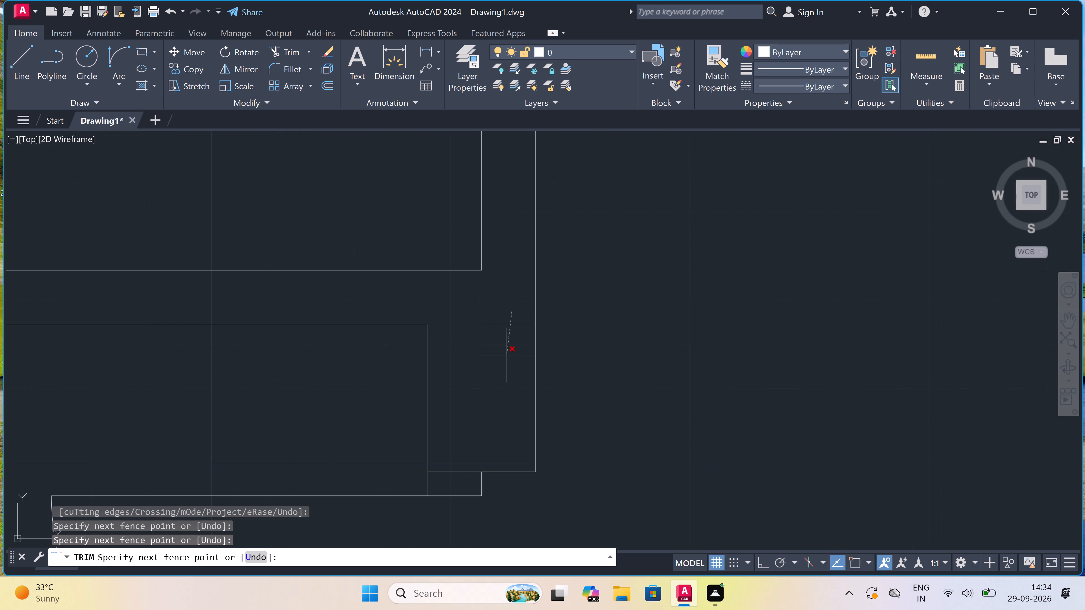
{"action": "scroll", "coordinate": [475, 328], "scroll_direction": "down", "scroll_amount": 6}
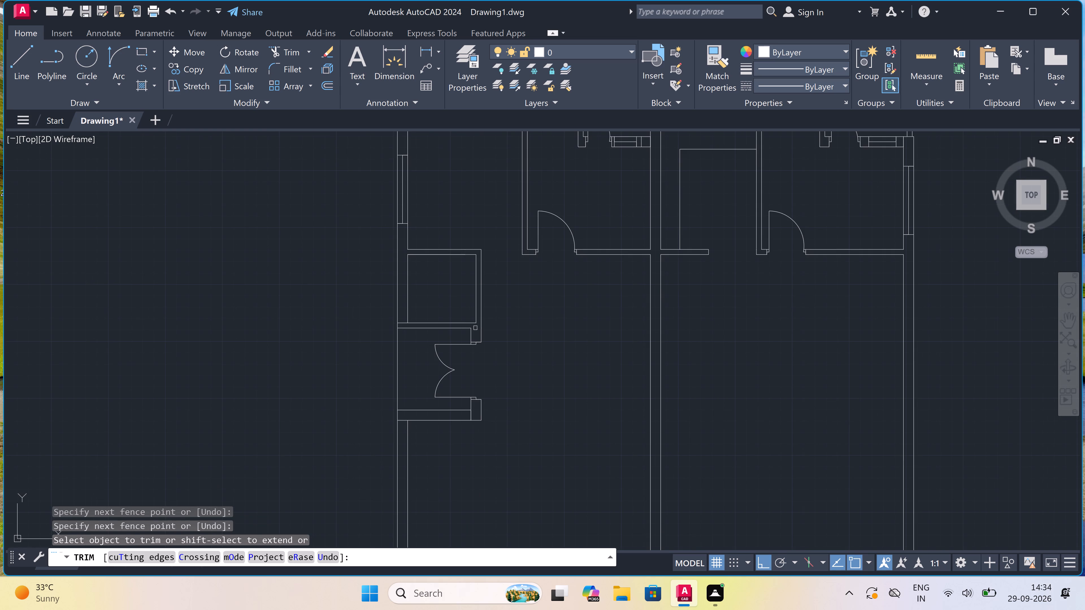
{"action": "scroll", "coordinate": [447, 269], "scroll_direction": "up", "scroll_amount": 2}
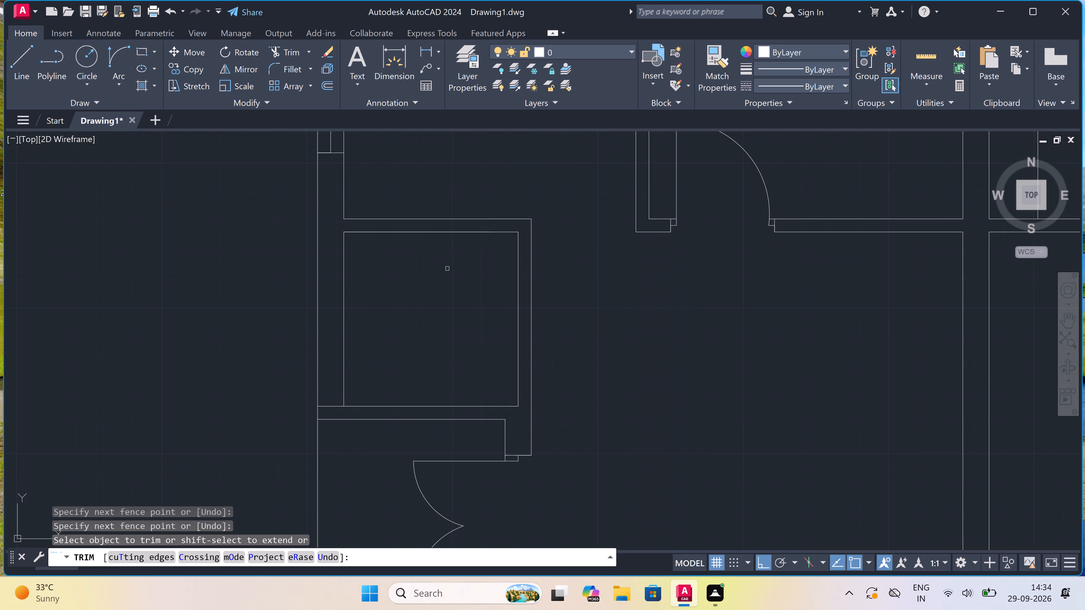
{"action": "key", "text": "Escape"}
Draw the first small room's lower door jamb across its side wall, with a 2" upward stop from its midpoint and a 2' leaf into the room.
{"action": "scroll", "coordinate": [508, 372], "scroll_direction": "up", "scroll_amount": 1}
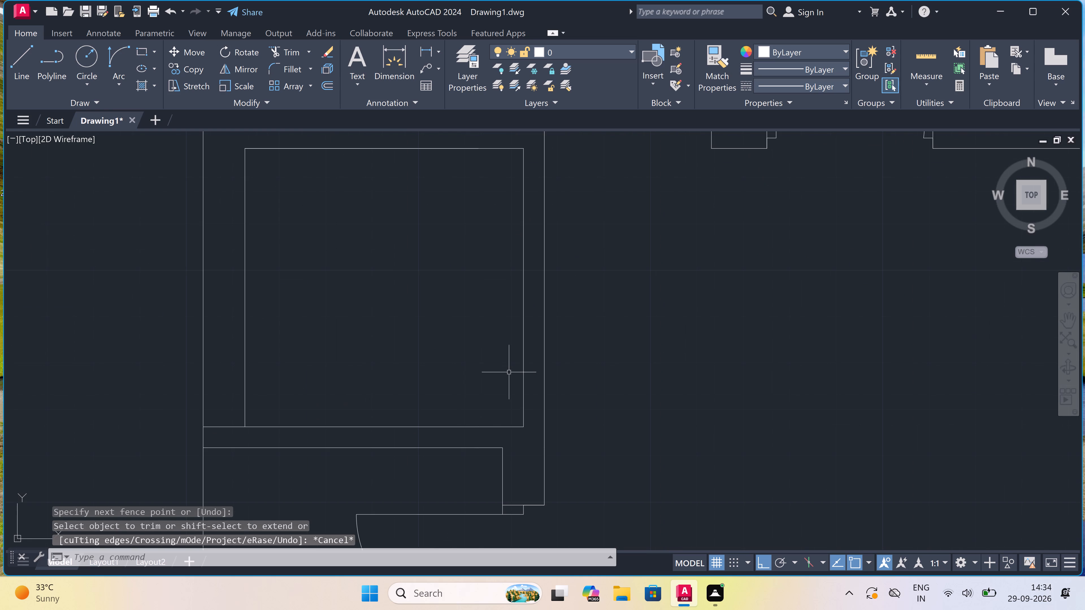
{"action": "key", "text": "l"}
{"action": "key", "text": "space"}
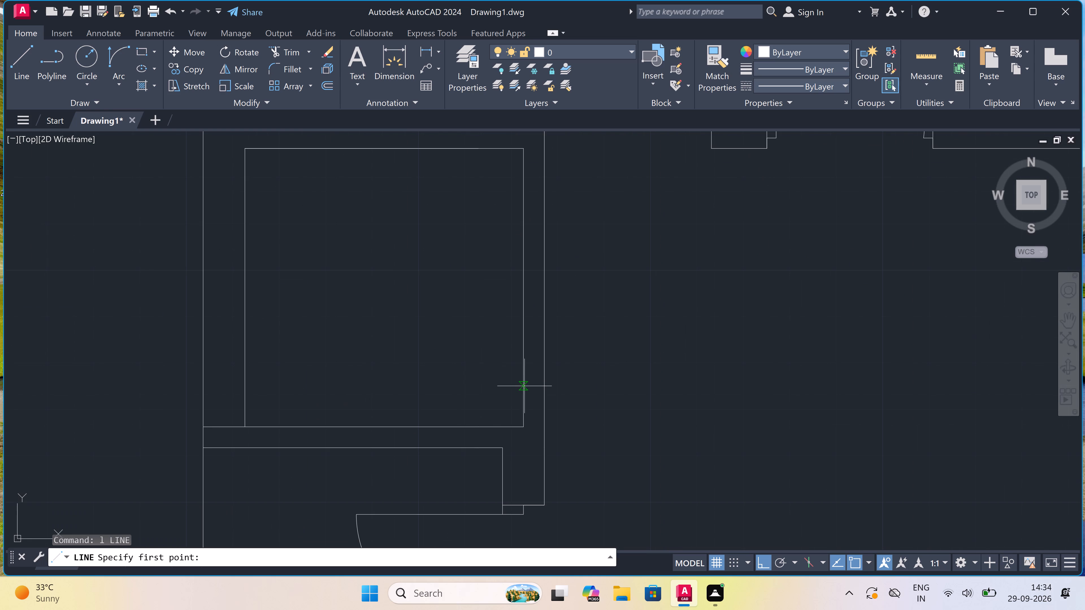
{"action": "left_click", "coordinate": [523, 407]}
{"action": "left_click", "coordinate": [551, 407]}
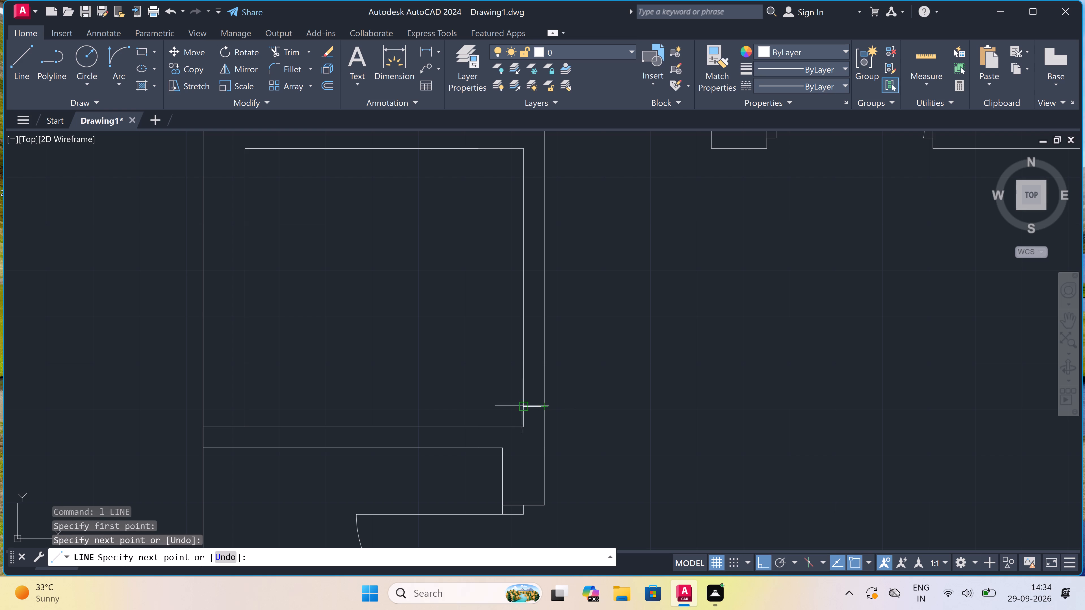
{"action": "left_click_drag", "start_coordinate": [533, 409], "coordinate": [533, 406]}
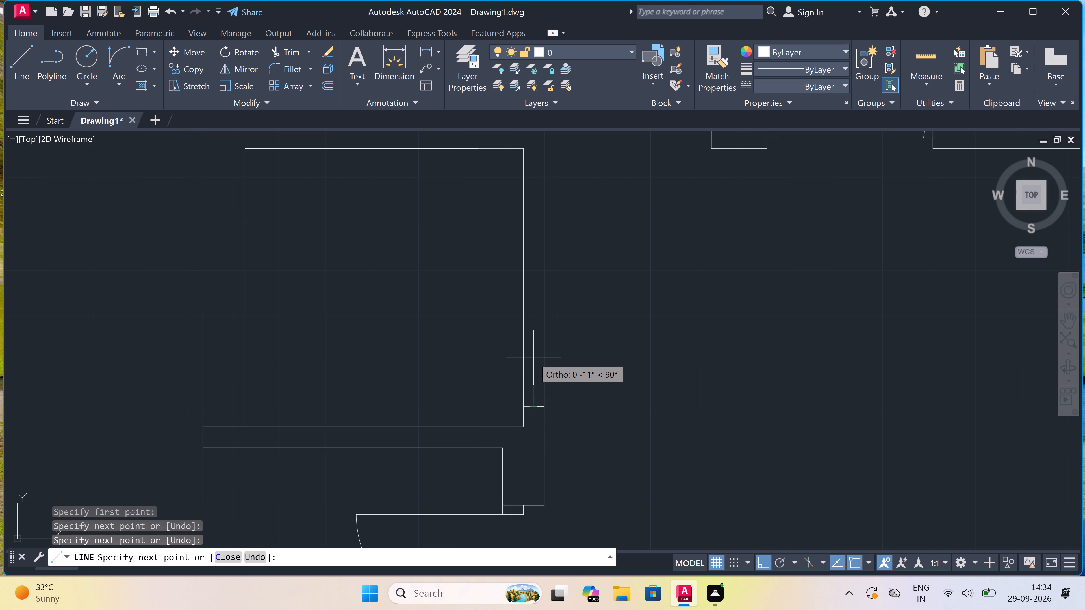
{"action": "key", "text": "2"}
{"action": "type", "text": "\""}
{"action": "key", "text": "space"}
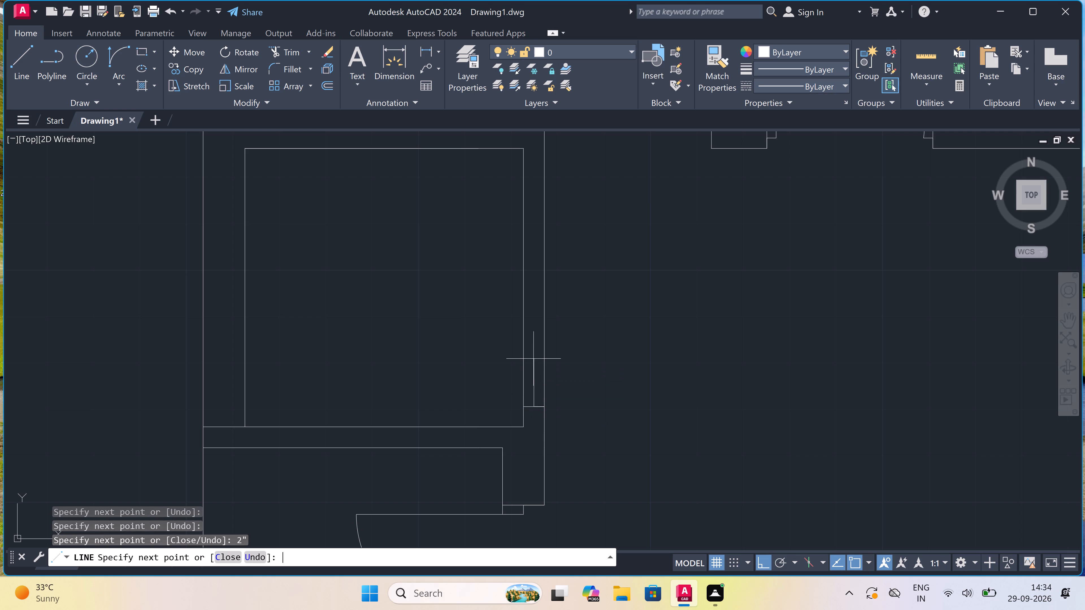
{"action": "type", "text": "2'"}
{"action": "key", "text": "space"}
{"action": "key", "text": "Escape"}
Draw the upper door jamb across the first small room's side wall, with a 2" downward stop from its midpoint.
{"action": "key", "text": "space"}
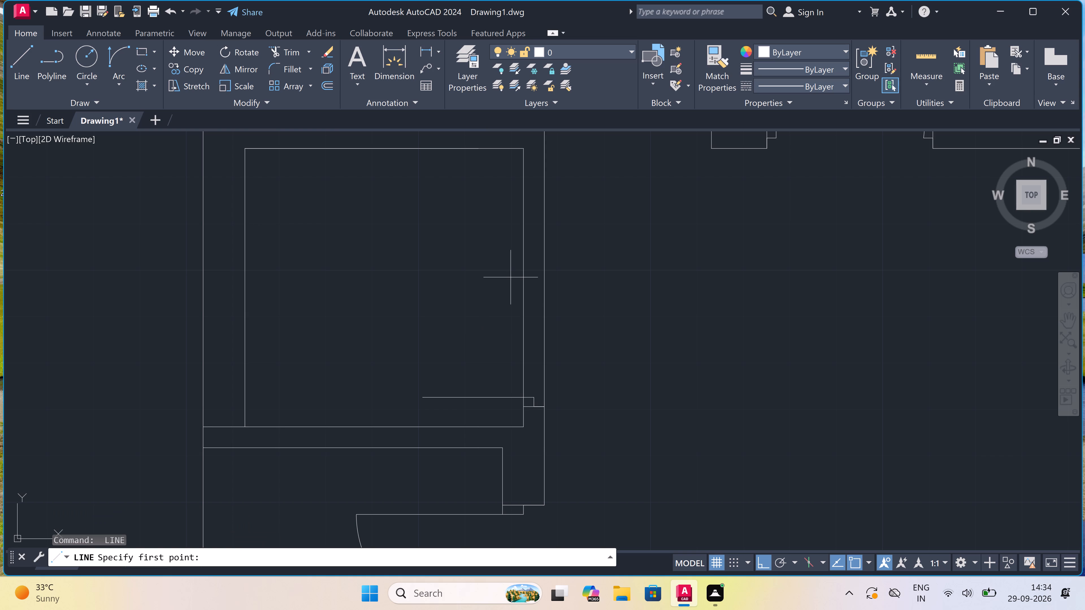
{"action": "left_click", "coordinate": [524, 302]}
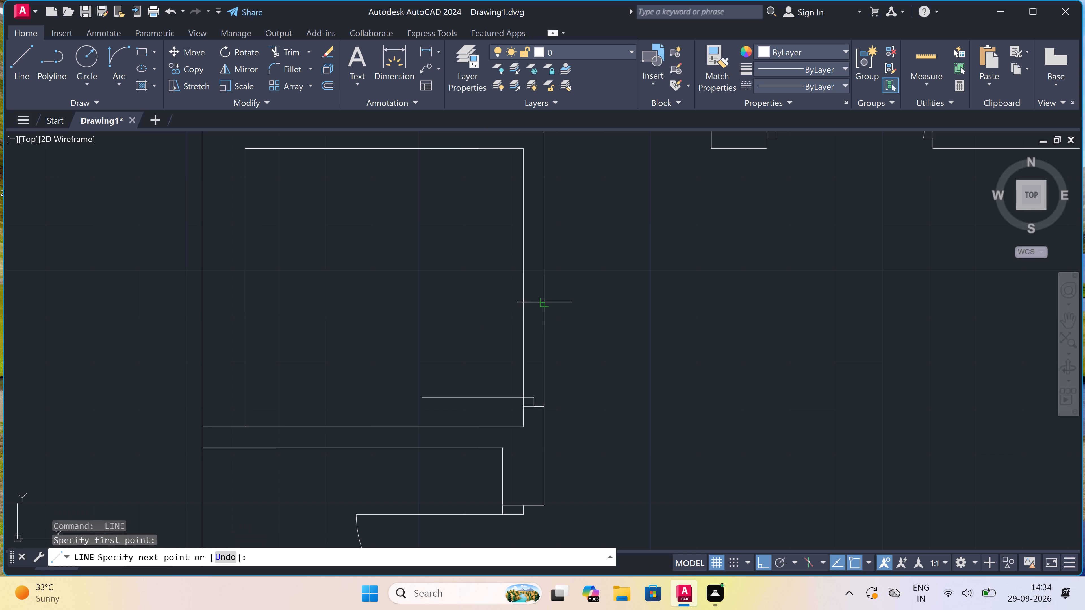
{"action": "left_click", "coordinate": [541, 304]}
{"action": "left_click", "coordinate": [532, 302]}
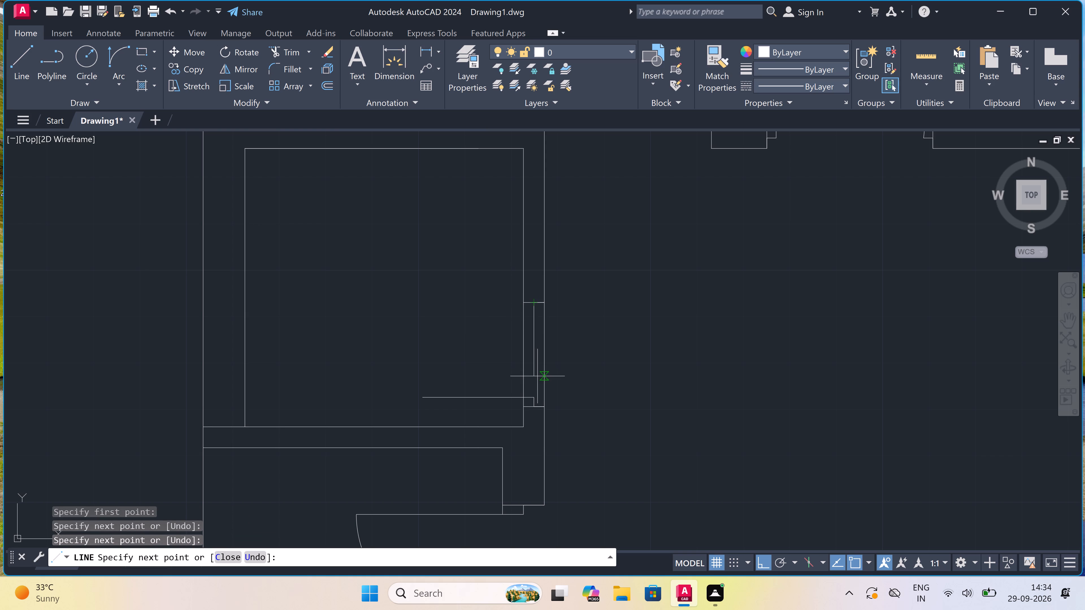
{"action": "type", "text": "2\""}
{"action": "key", "text": "space"}
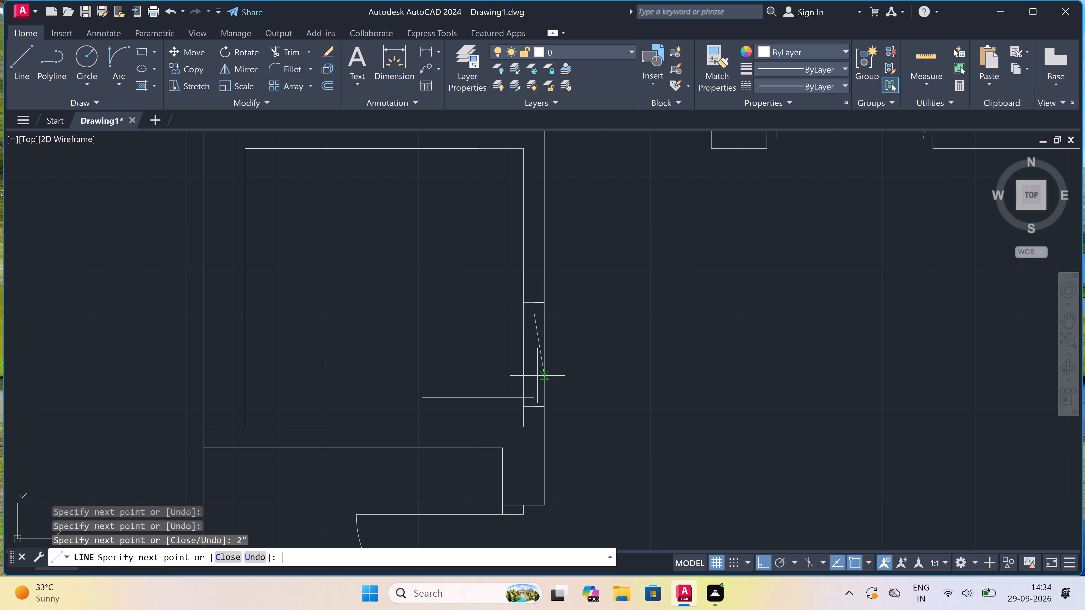
{"action": "key", "text": "Escape"}
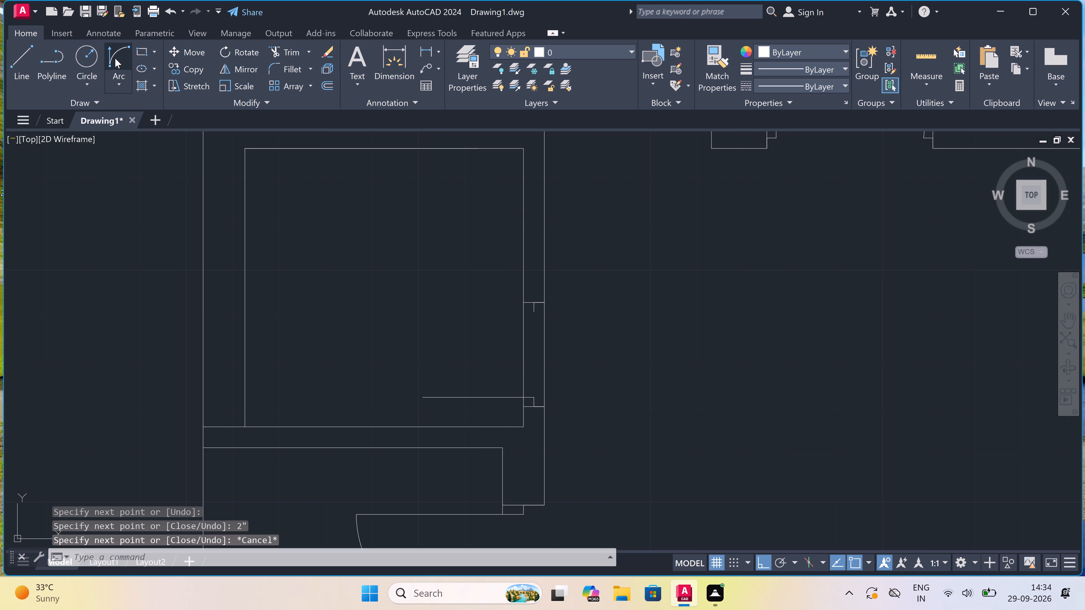
Draw the door's swing arc from the leaf's free end to the upper stop's end, using the start, end, direction method.
{"action": "left_click", "coordinate": [115, 58]}
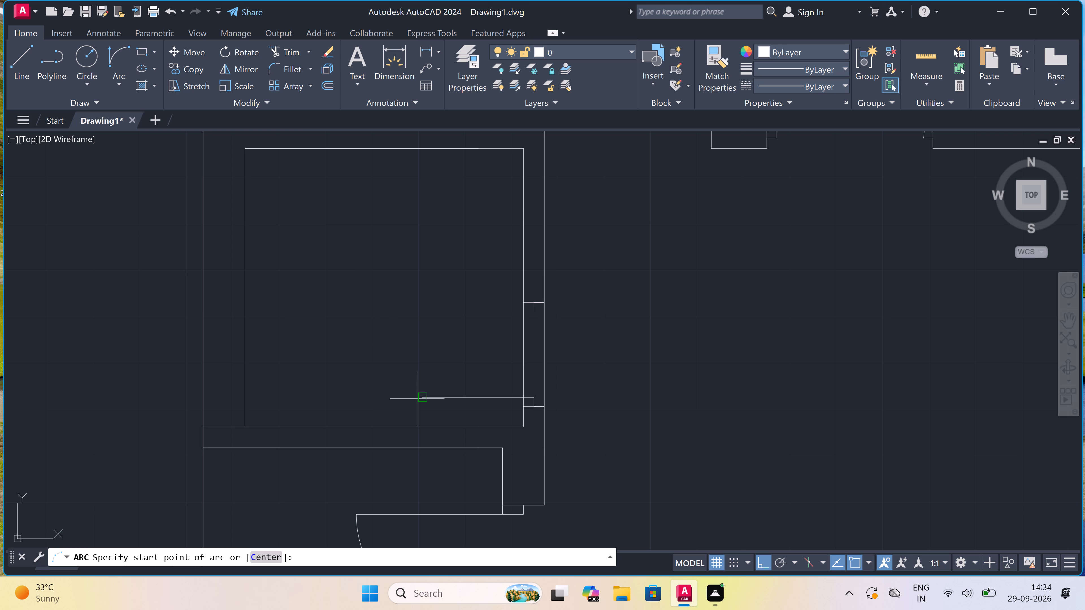
{"action": "left_click", "coordinate": [417, 399]}
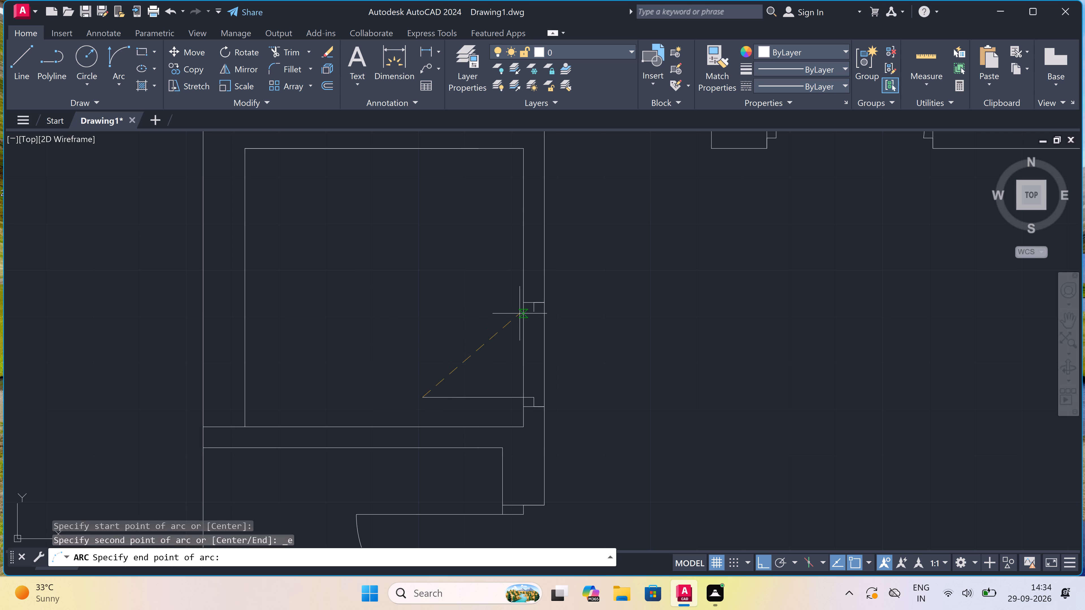
{"action": "left_click", "coordinate": [531, 311]}
{"action": "left_click", "coordinate": [451, 259]}
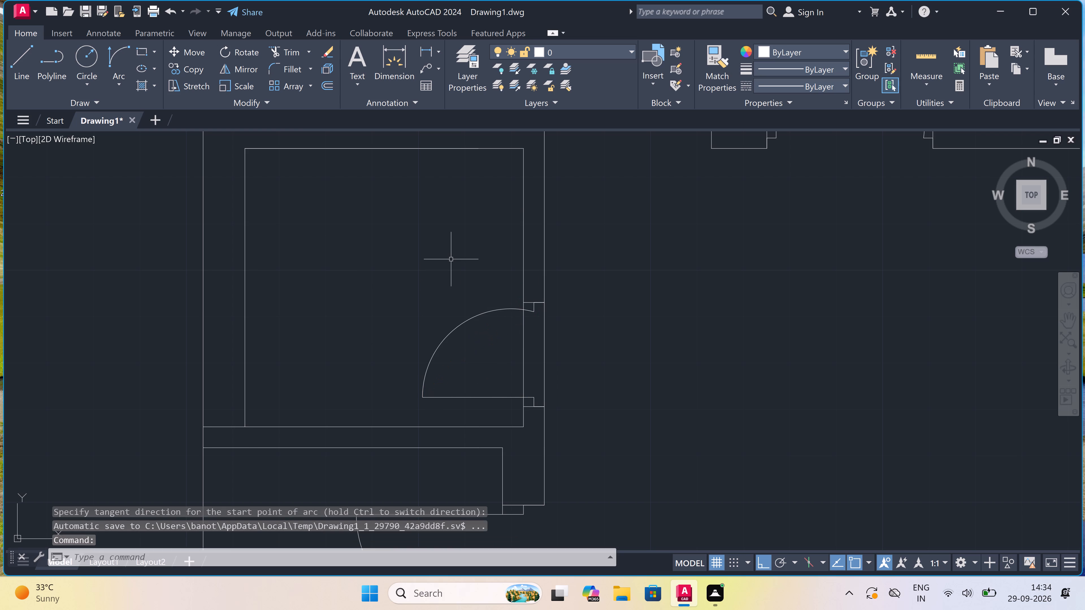
Trim both faces of the first small room's side wall between the new door's jambs.
{"action": "type", "text": "tr"}
{"action": "key", "text": "space"}
{"action": "left_click", "coordinate": [482, 343]}
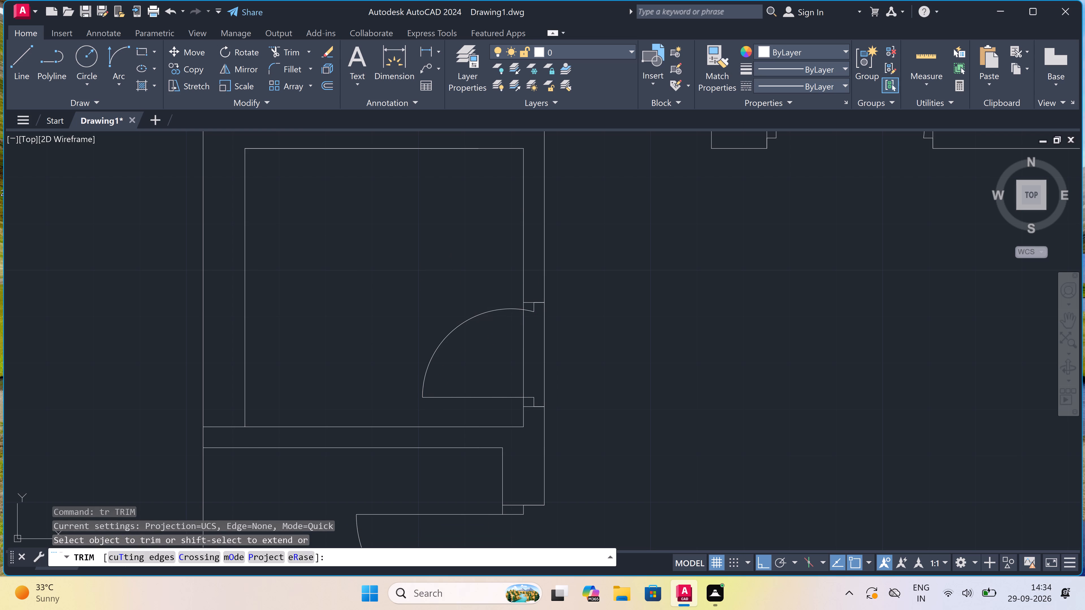
{"action": "double_click", "coordinate": [605, 337]}
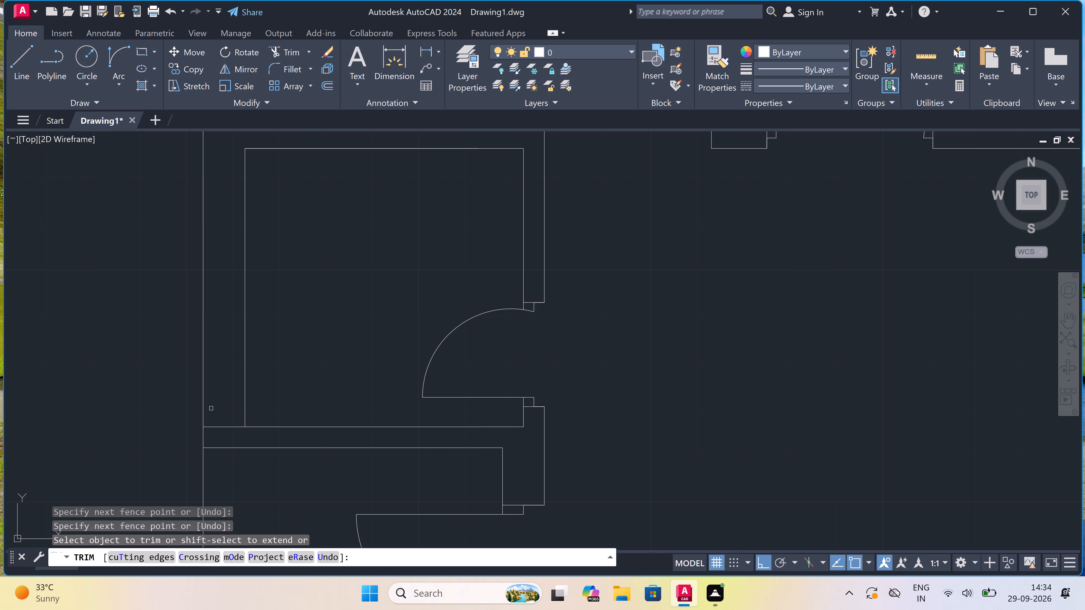
Trim the middle partition's upper line and the second room's lower bottom-wall line where they cross the left wall's thickness.
{"action": "left_click", "coordinate": [222, 418]}
{"action": "left_click", "coordinate": [220, 426]}
{"action": "left_click", "coordinate": [220, 426]}
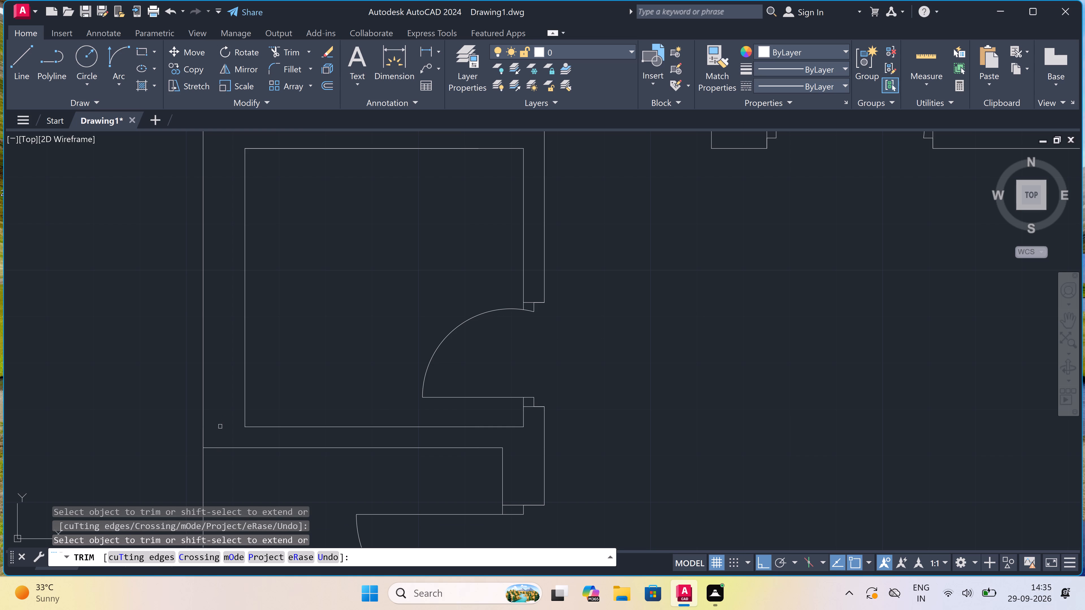
{"action": "scroll", "coordinate": [226, 416], "scroll_direction": "down", "scroll_amount": 2}
{"action": "scroll", "coordinate": [313, 357], "scroll_direction": "down", "scroll_amount": 2}
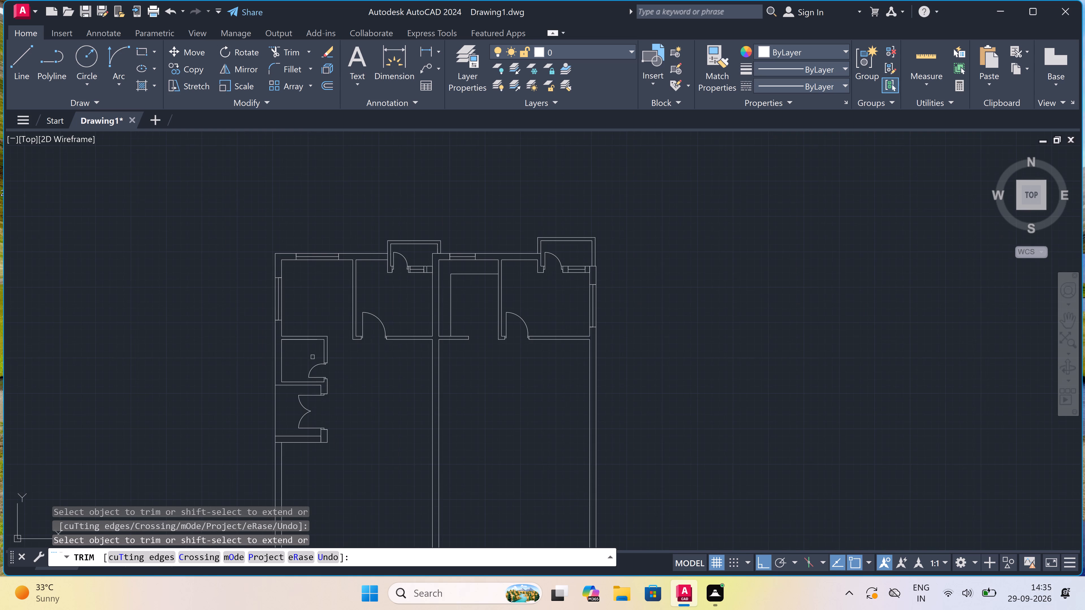
{"action": "scroll", "coordinate": [313, 398], "scroll_direction": "up", "scroll_amount": 2}
{"action": "scroll", "coordinate": [365, 329], "scroll_direction": "down", "scroll_amount": 4}
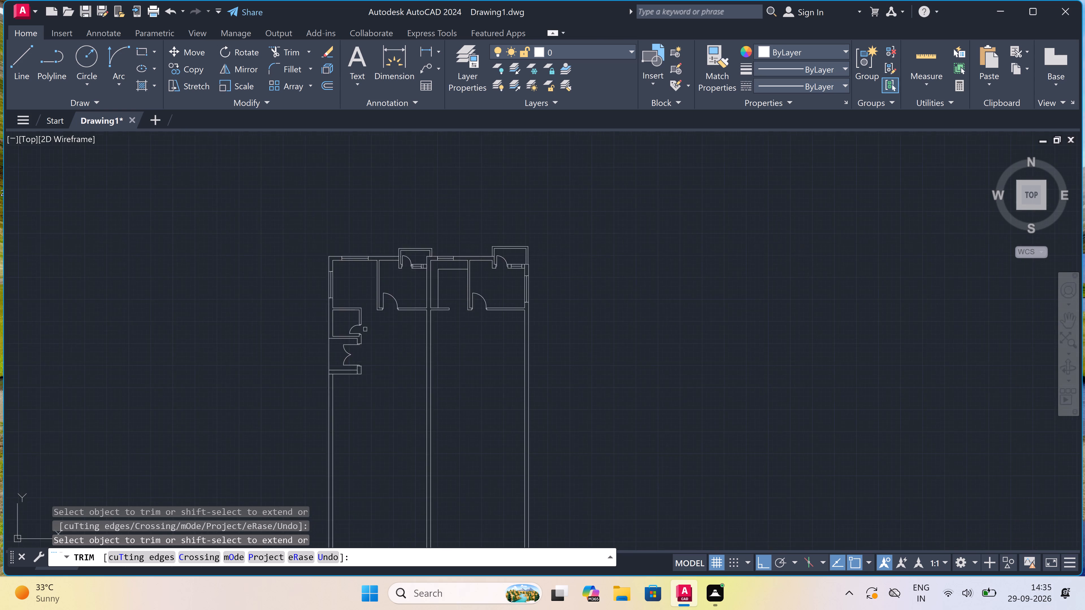
{"action": "scroll", "coordinate": [344, 361], "scroll_direction": "up", "scroll_amount": 5}
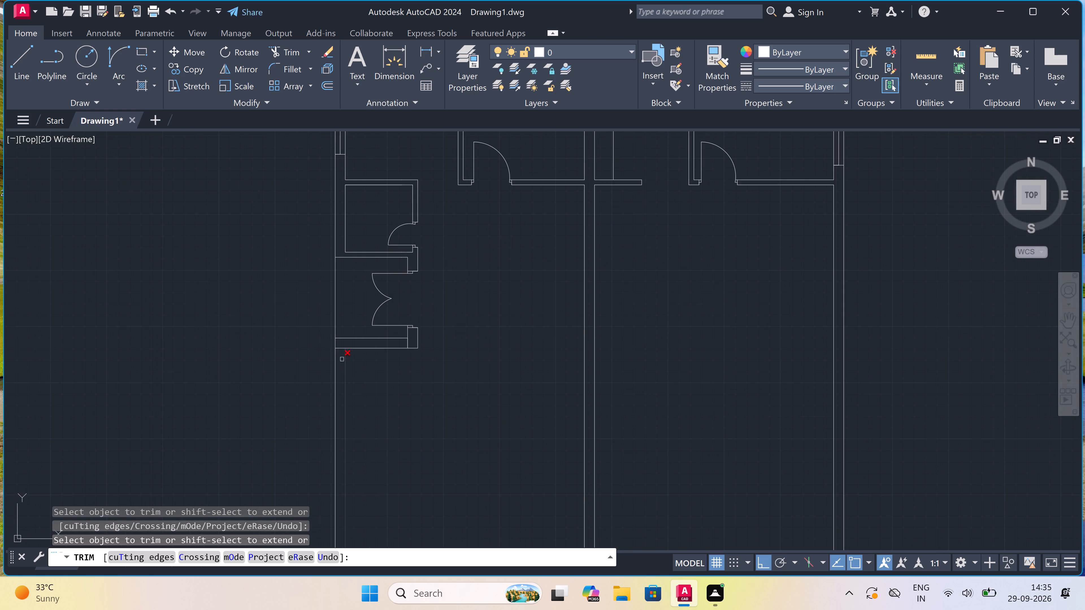
{"action": "double_click", "coordinate": [343, 328]}
{"action": "left_click", "coordinate": [335, 356]}
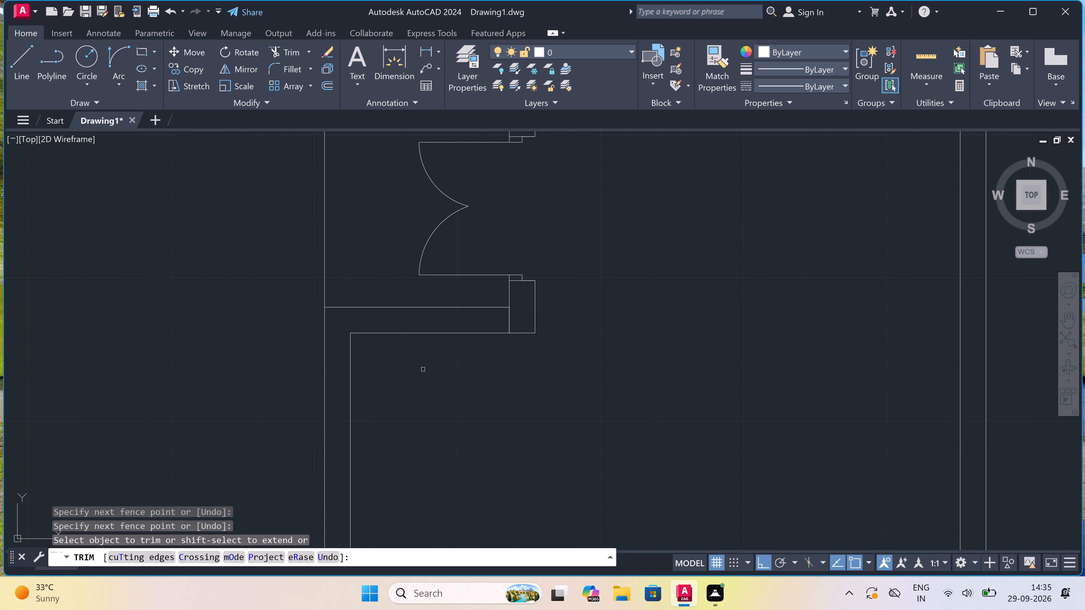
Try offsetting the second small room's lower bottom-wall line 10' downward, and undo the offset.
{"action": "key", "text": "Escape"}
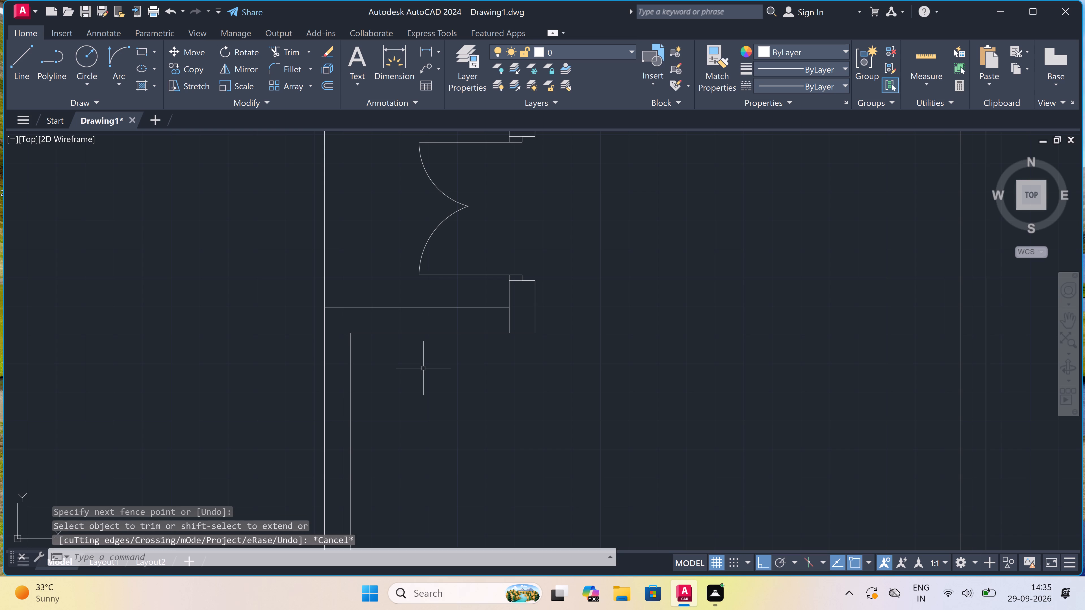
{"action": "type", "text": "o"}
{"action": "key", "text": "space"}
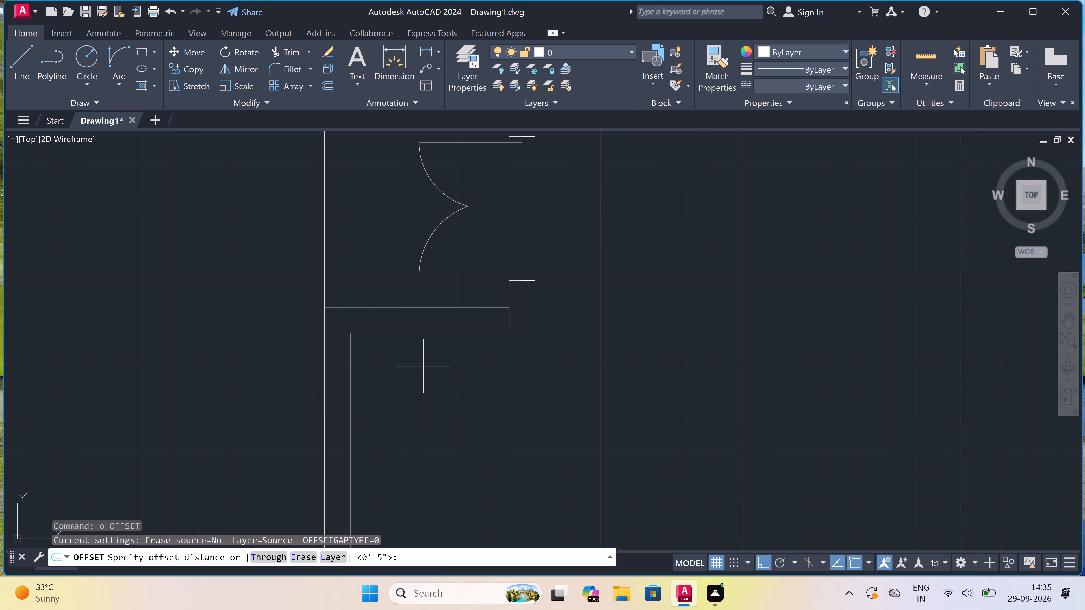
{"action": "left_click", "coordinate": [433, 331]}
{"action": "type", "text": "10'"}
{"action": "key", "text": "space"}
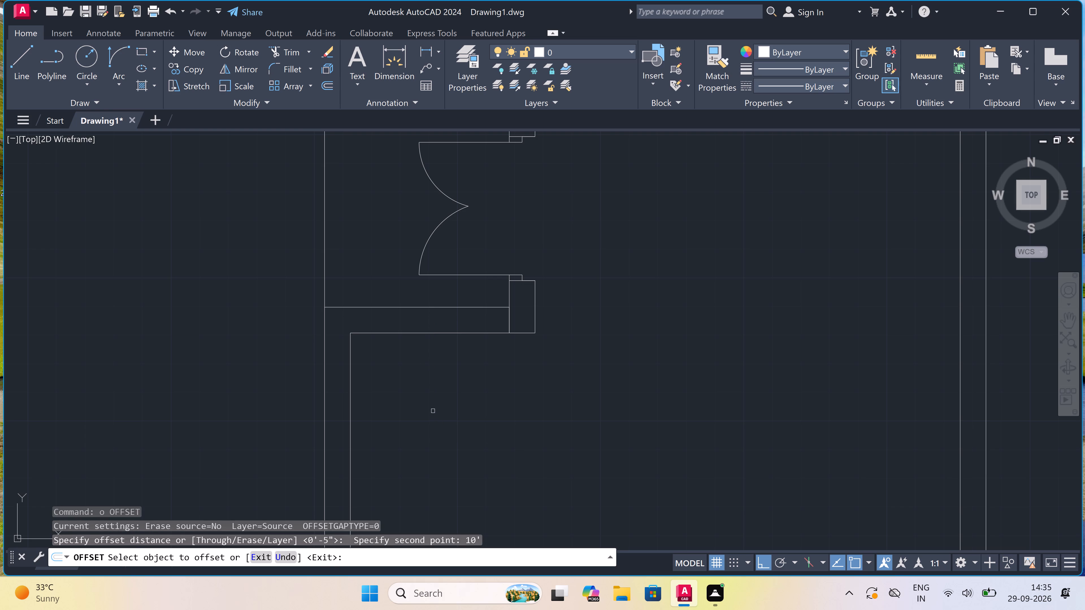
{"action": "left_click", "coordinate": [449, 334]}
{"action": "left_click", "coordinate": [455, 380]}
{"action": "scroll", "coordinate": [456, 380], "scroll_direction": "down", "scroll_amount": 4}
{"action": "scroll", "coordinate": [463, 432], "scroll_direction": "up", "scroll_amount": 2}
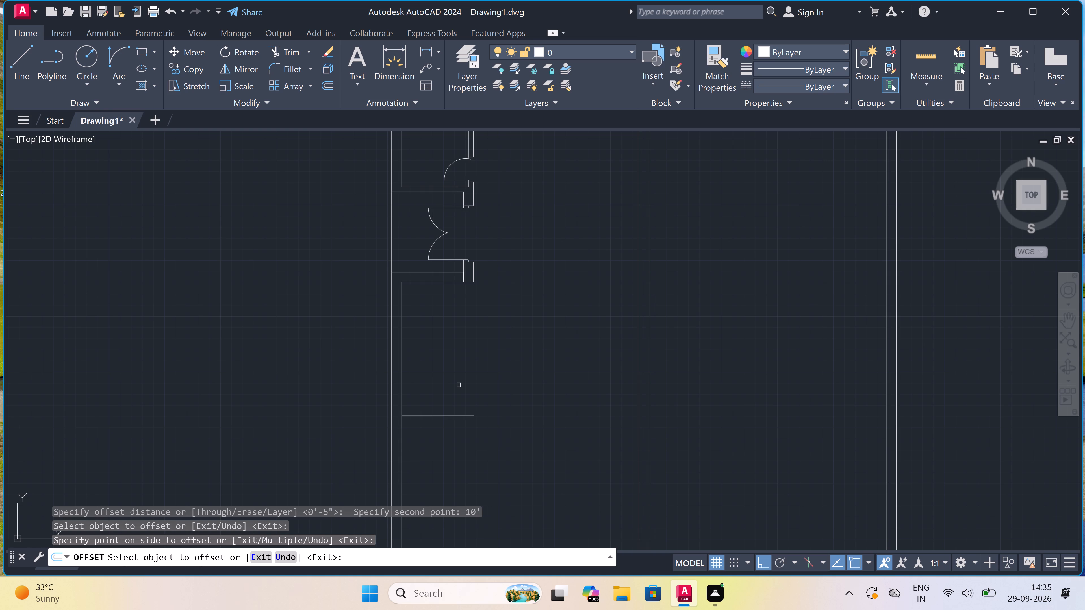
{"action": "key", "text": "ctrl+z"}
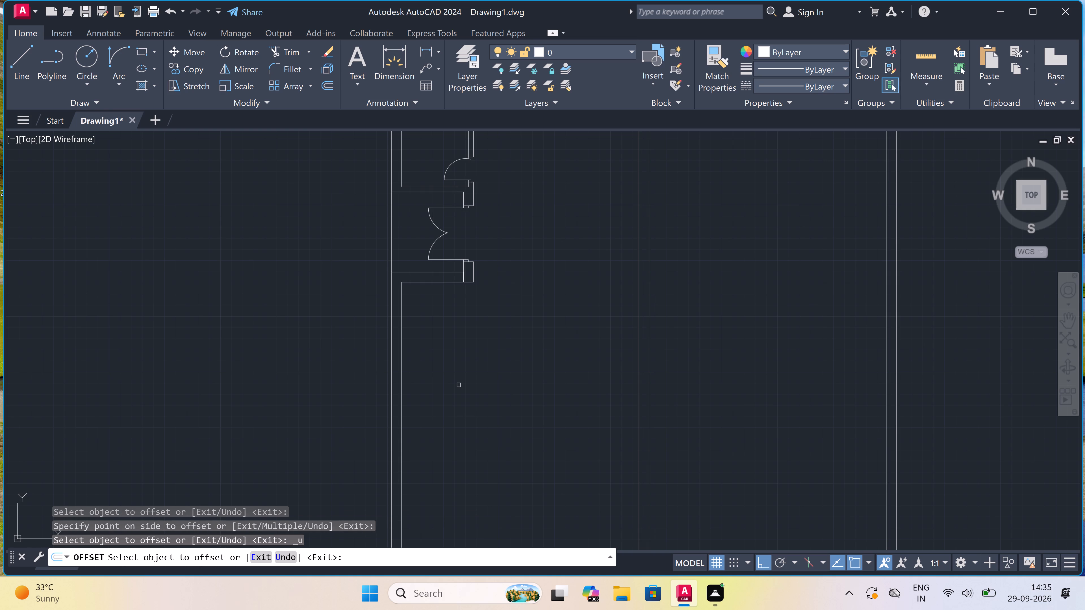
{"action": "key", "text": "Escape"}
Draw a 2' window in the left wall of the first small room, with jamb lines across the wall joined by a centre line.
{"action": "scroll", "coordinate": [459, 385], "scroll_direction": "down", "scroll_amount": 2}
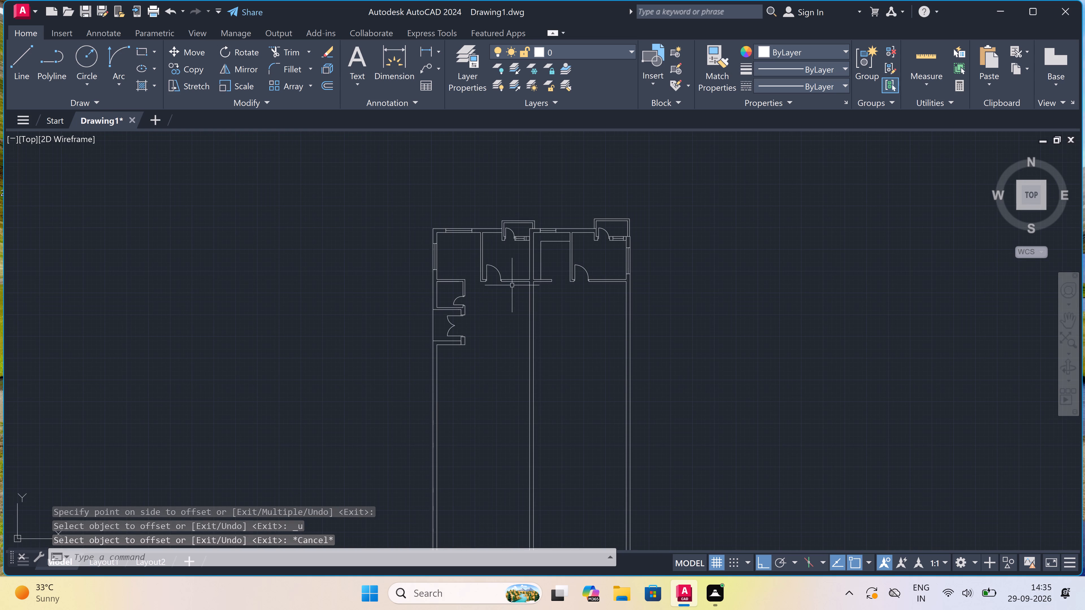
{"action": "scroll", "coordinate": [512, 287], "scroll_direction": "down", "scroll_amount": 2}
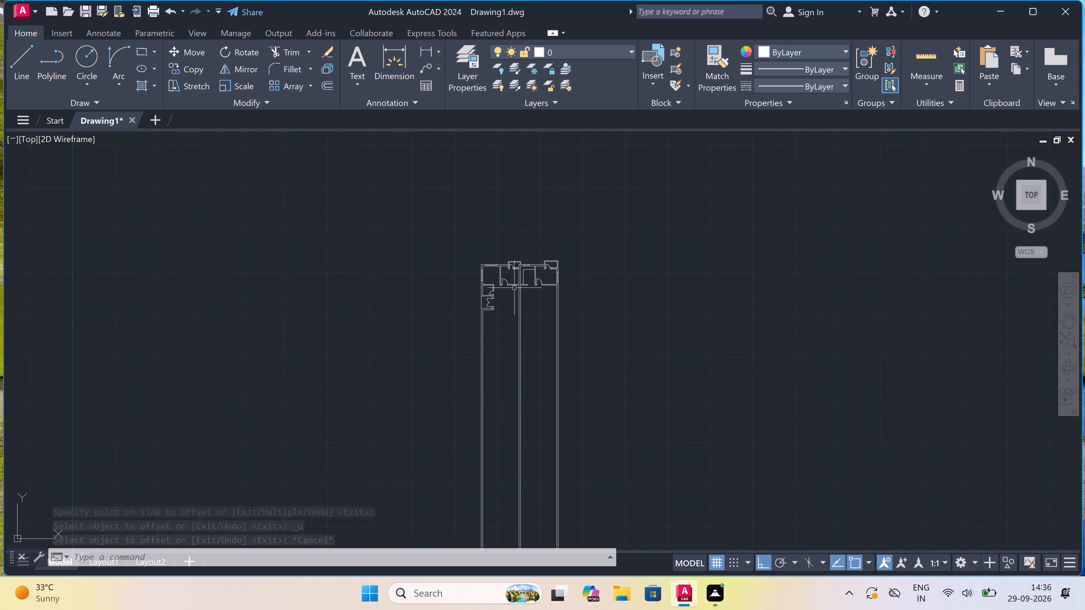
{"action": "scroll", "coordinate": [571, 299], "scroll_direction": "up", "scroll_amount": 2}
{"action": "scroll", "coordinate": [431, 233], "scroll_direction": "up", "scroll_amount": 2}
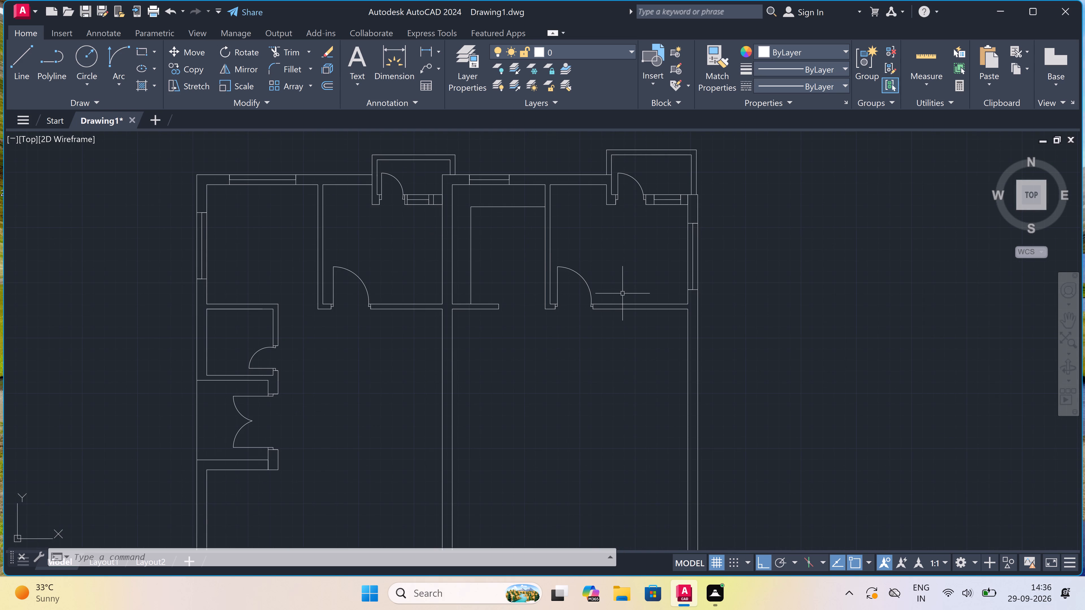
{"action": "scroll", "coordinate": [622, 291], "scroll_direction": "down", "scroll_amount": 1}
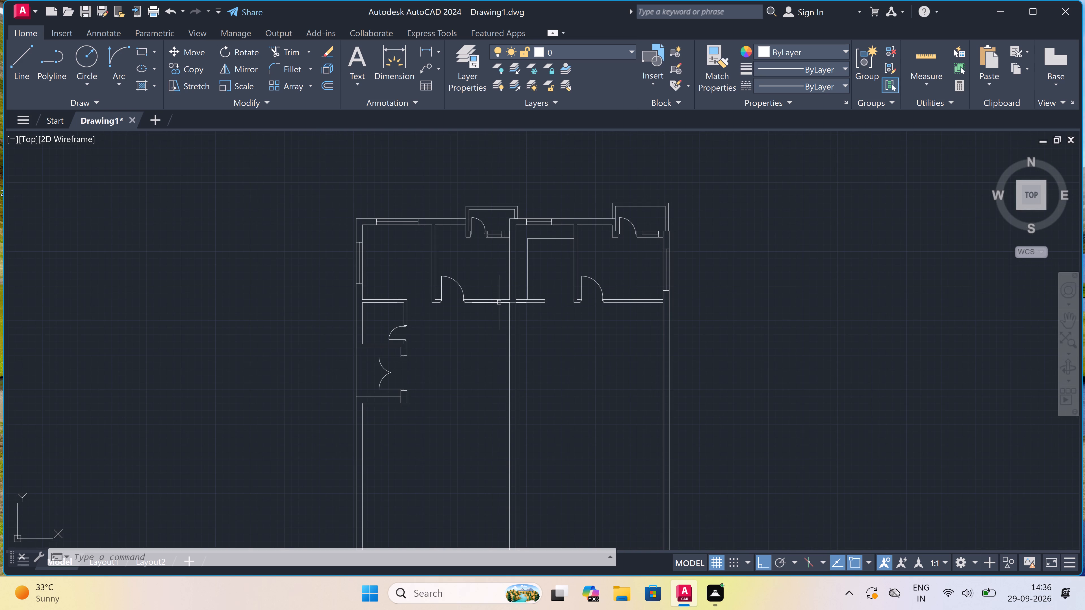
{"action": "scroll", "coordinate": [293, 332], "scroll_direction": "up", "scroll_amount": 1}
{"action": "scroll", "coordinate": [390, 323], "scroll_direction": "up", "scroll_amount": 1}
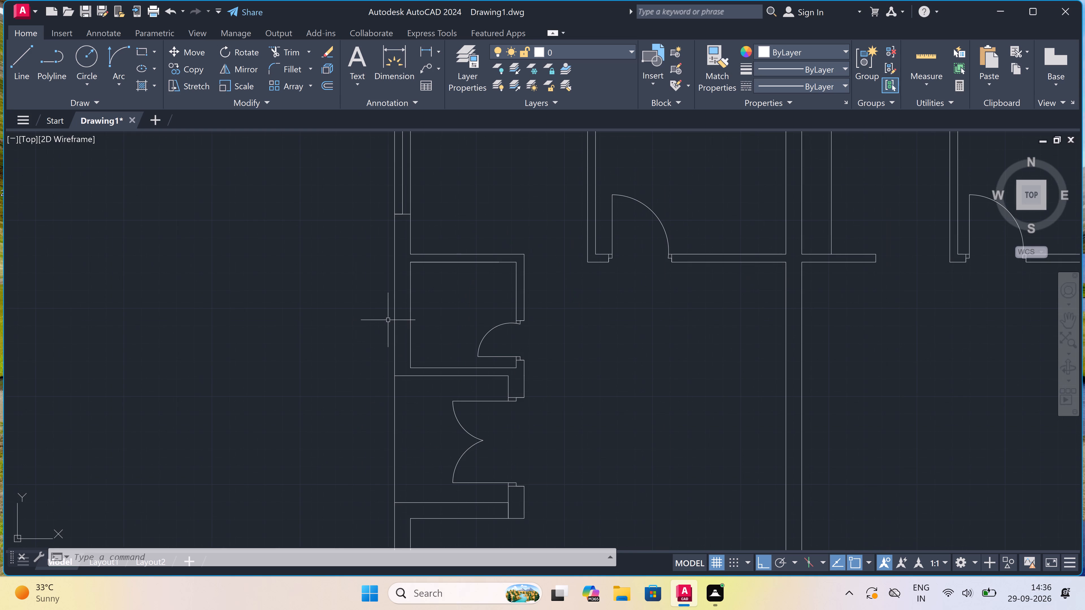
{"action": "type", "text": "l"}
{"action": "key", "text": "space"}
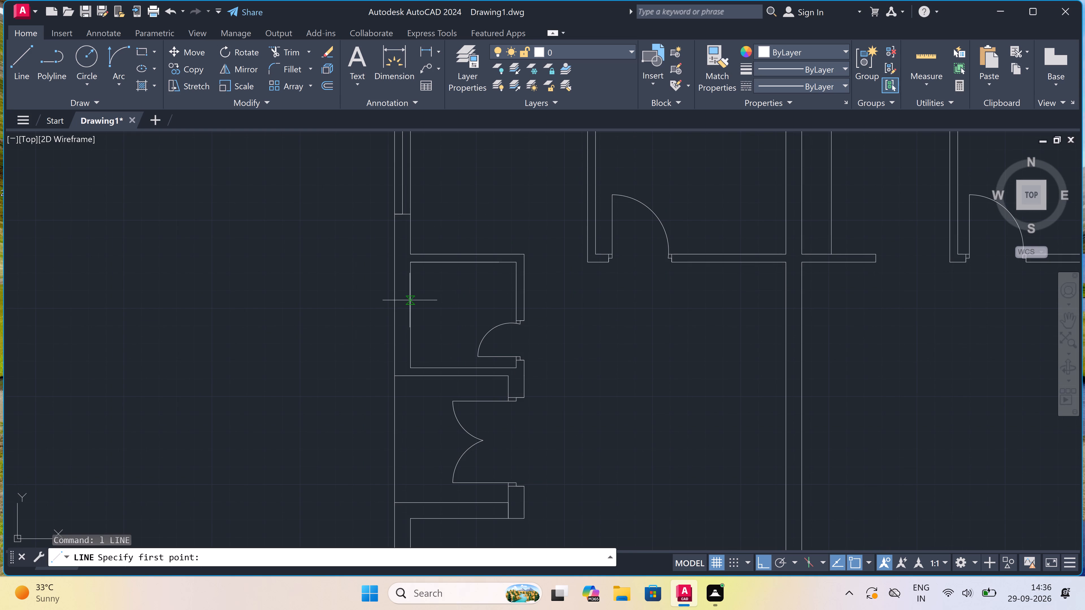
{"action": "left_click", "coordinate": [410, 291]}
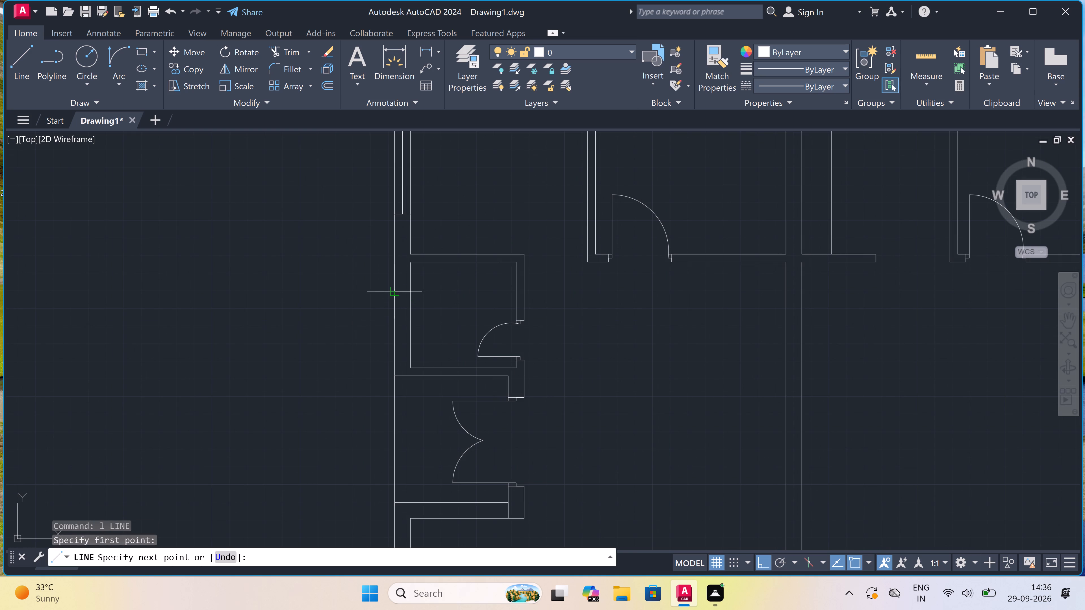
{"action": "left_click", "coordinate": [399, 291]}
{"action": "left_click", "coordinate": [400, 291]}
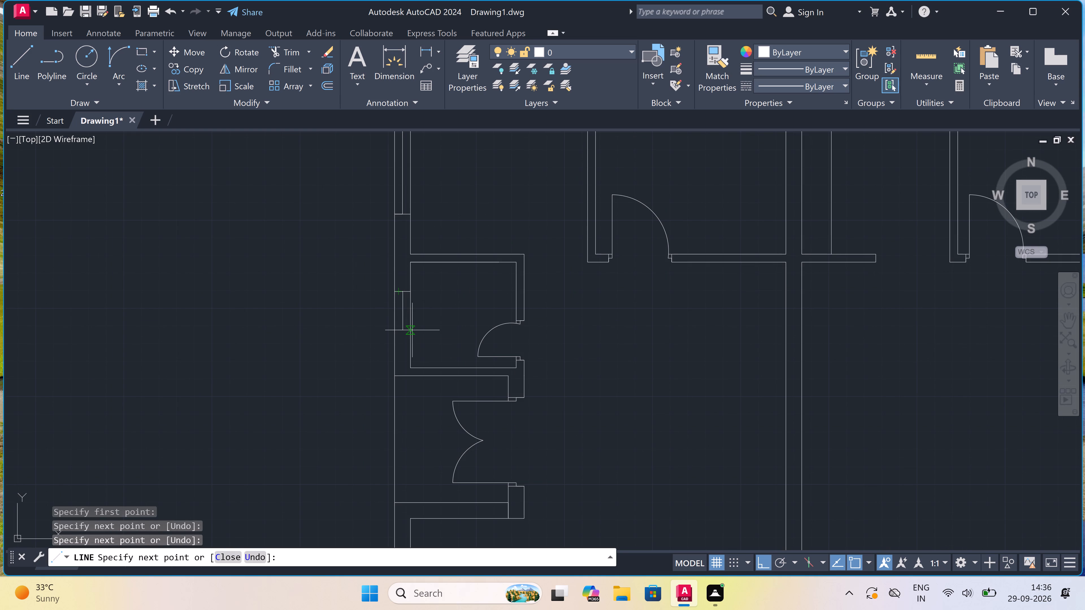
{"action": "type", "text": "2'"}
{"action": "key", "text": "space"}
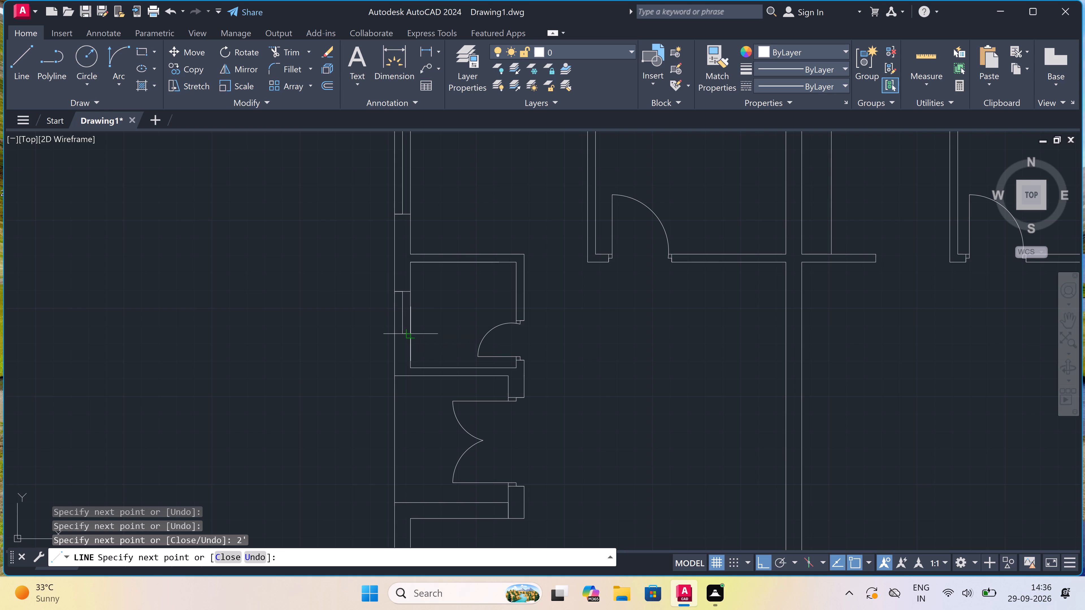
{"action": "left_click", "coordinate": [412, 332]}
{"action": "left_click", "coordinate": [392, 333]}
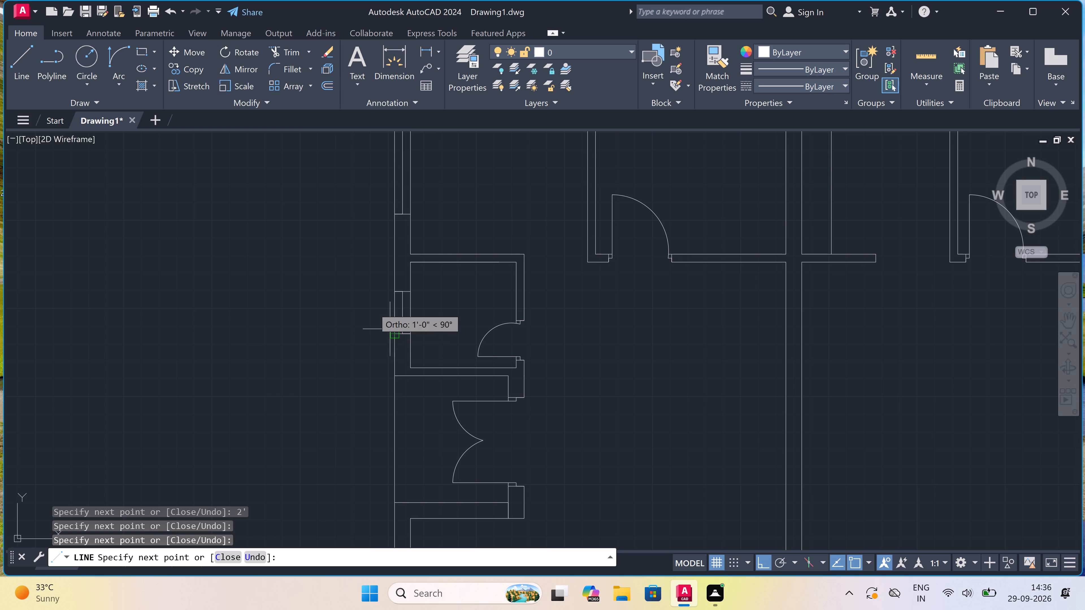
{"action": "scroll", "coordinate": [415, 336], "scroll_direction": "up", "scroll_amount": 1}
{"action": "scroll", "coordinate": [415, 336], "scroll_direction": "down", "scroll_amount": 1}
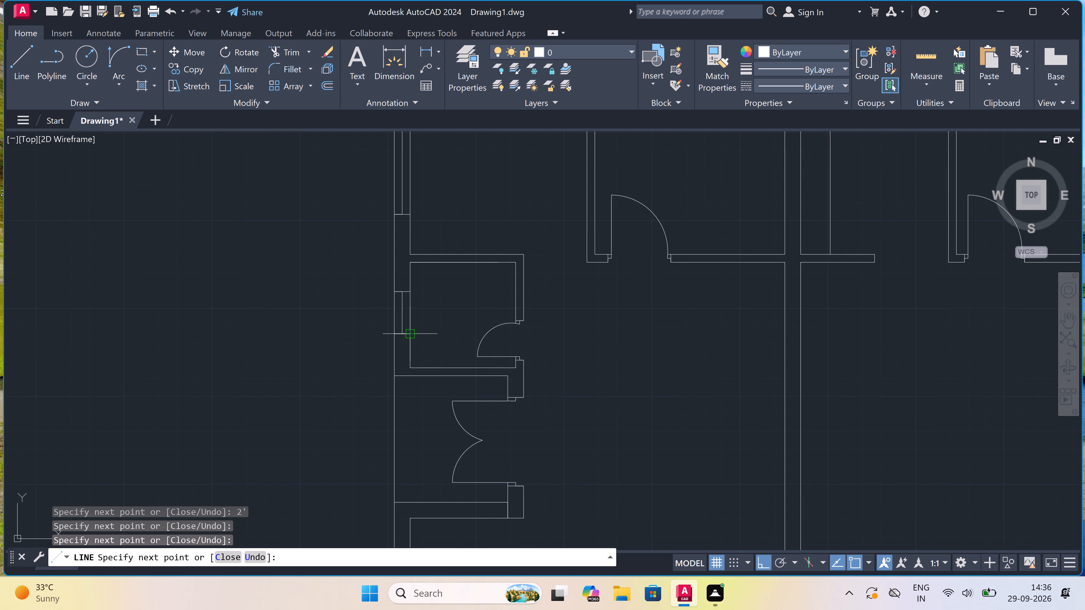
{"action": "key", "text": "Escape"}
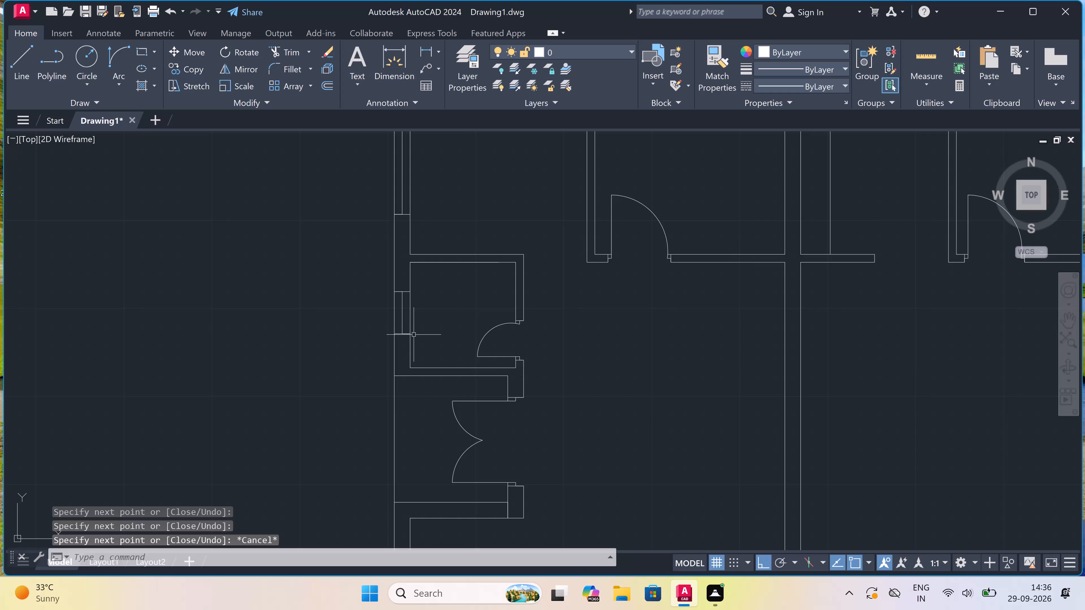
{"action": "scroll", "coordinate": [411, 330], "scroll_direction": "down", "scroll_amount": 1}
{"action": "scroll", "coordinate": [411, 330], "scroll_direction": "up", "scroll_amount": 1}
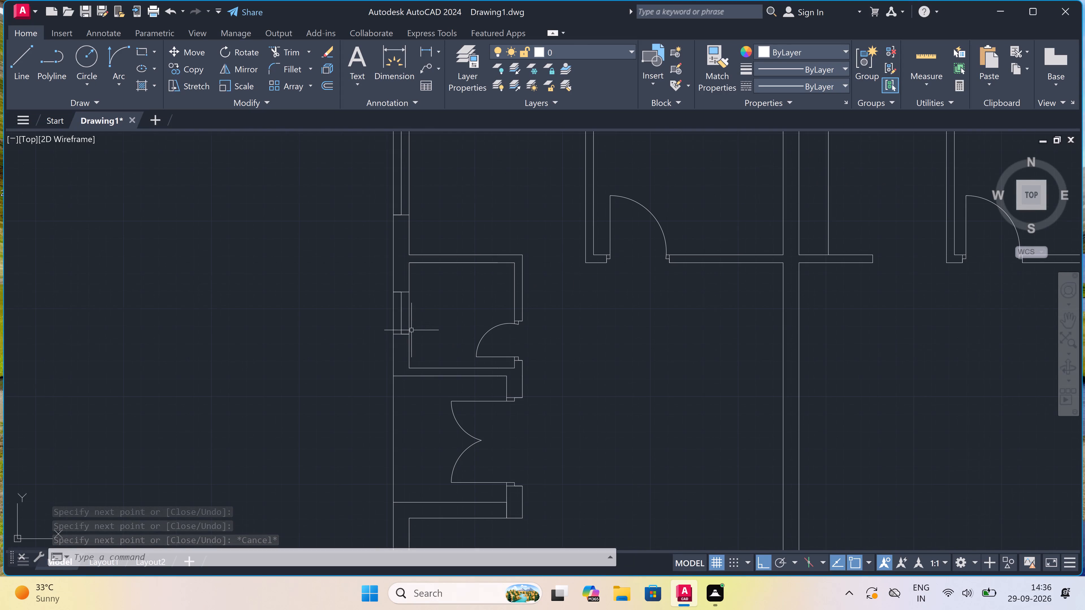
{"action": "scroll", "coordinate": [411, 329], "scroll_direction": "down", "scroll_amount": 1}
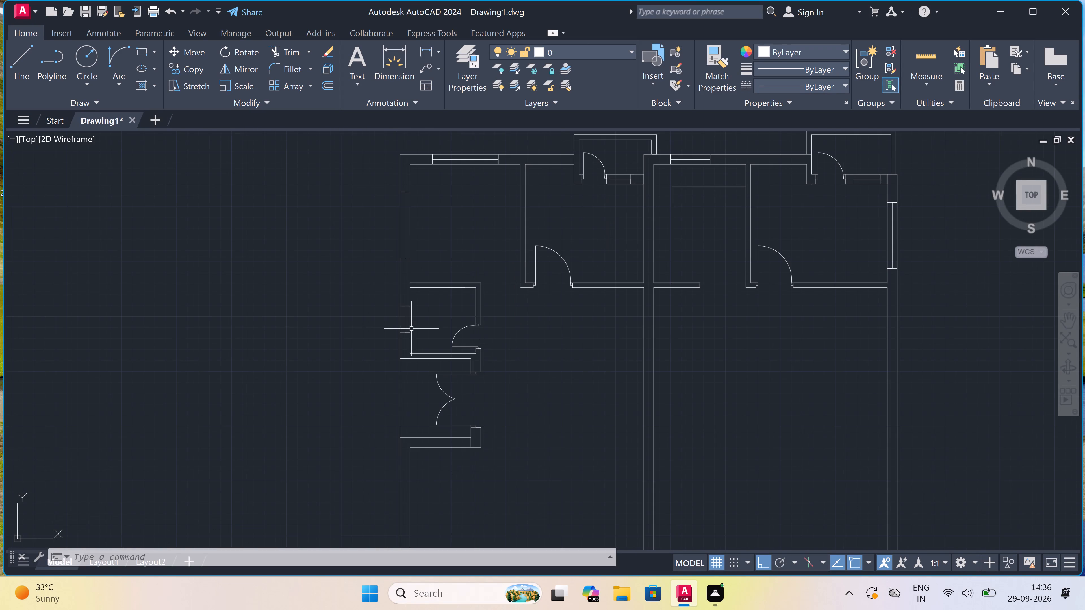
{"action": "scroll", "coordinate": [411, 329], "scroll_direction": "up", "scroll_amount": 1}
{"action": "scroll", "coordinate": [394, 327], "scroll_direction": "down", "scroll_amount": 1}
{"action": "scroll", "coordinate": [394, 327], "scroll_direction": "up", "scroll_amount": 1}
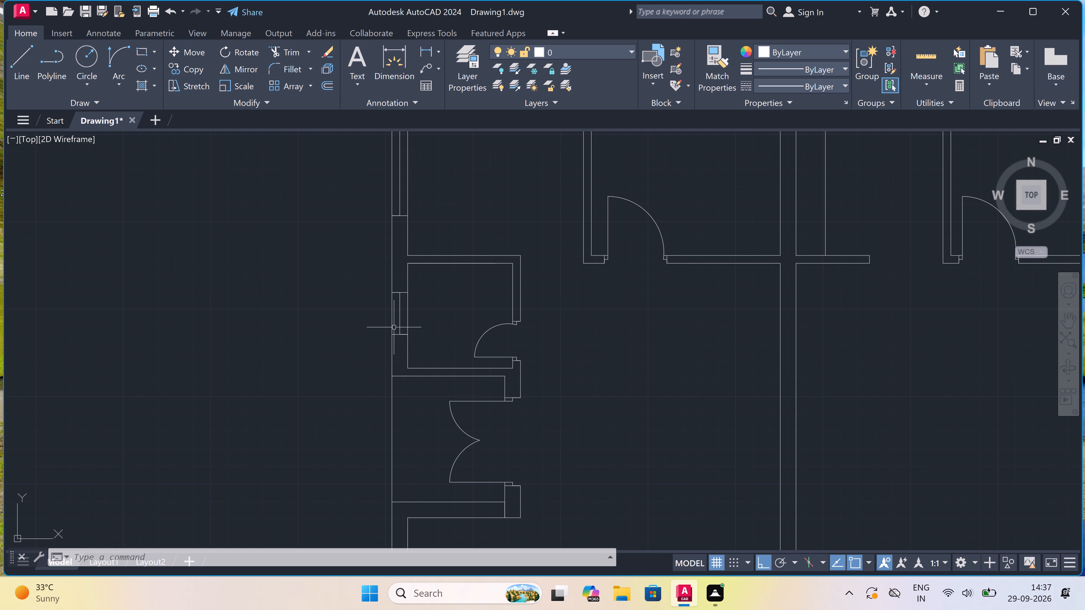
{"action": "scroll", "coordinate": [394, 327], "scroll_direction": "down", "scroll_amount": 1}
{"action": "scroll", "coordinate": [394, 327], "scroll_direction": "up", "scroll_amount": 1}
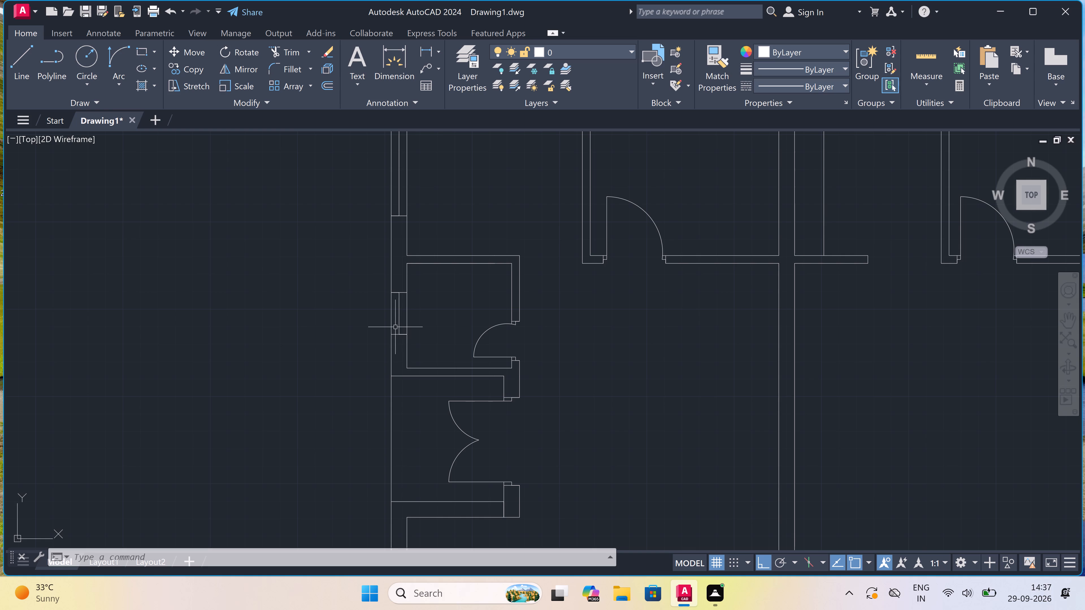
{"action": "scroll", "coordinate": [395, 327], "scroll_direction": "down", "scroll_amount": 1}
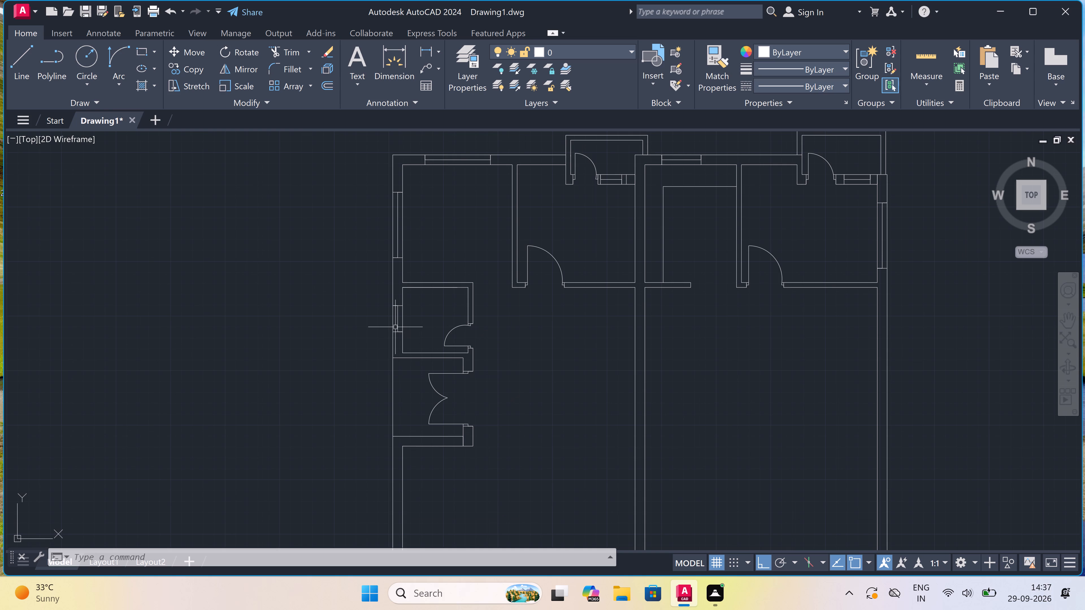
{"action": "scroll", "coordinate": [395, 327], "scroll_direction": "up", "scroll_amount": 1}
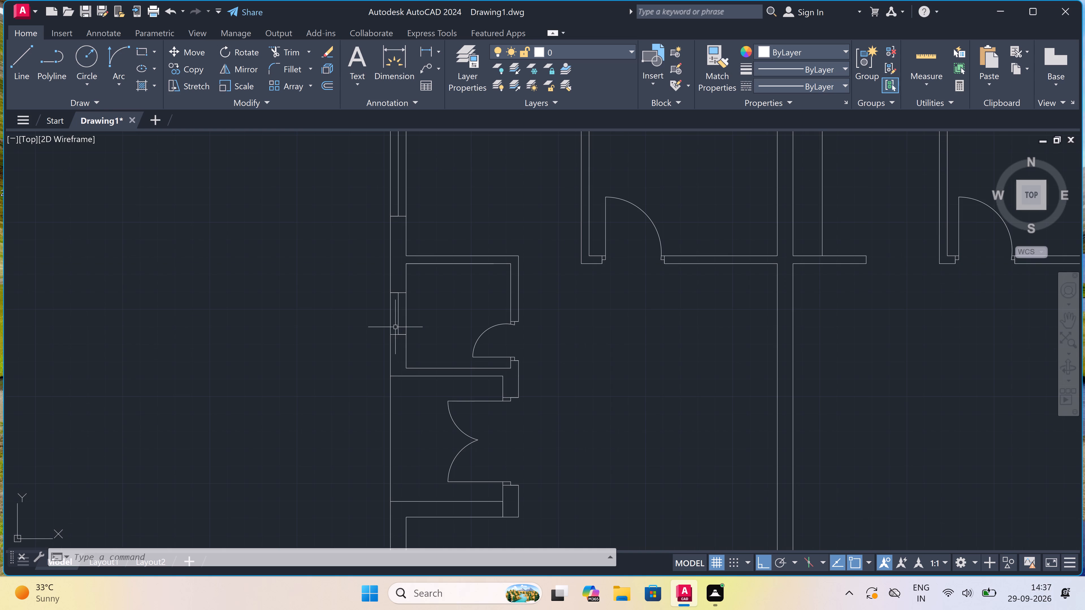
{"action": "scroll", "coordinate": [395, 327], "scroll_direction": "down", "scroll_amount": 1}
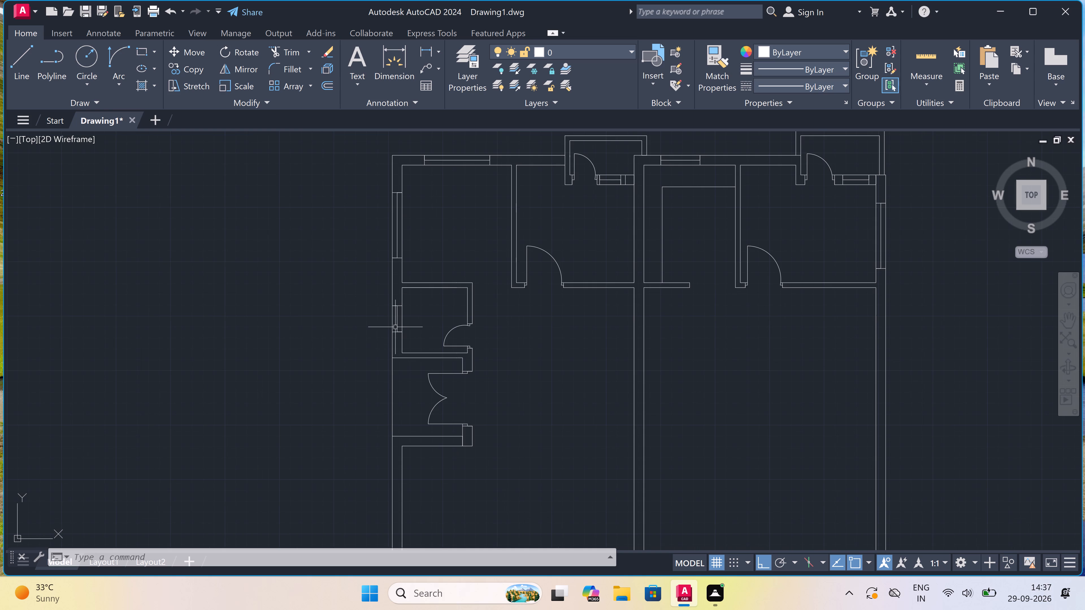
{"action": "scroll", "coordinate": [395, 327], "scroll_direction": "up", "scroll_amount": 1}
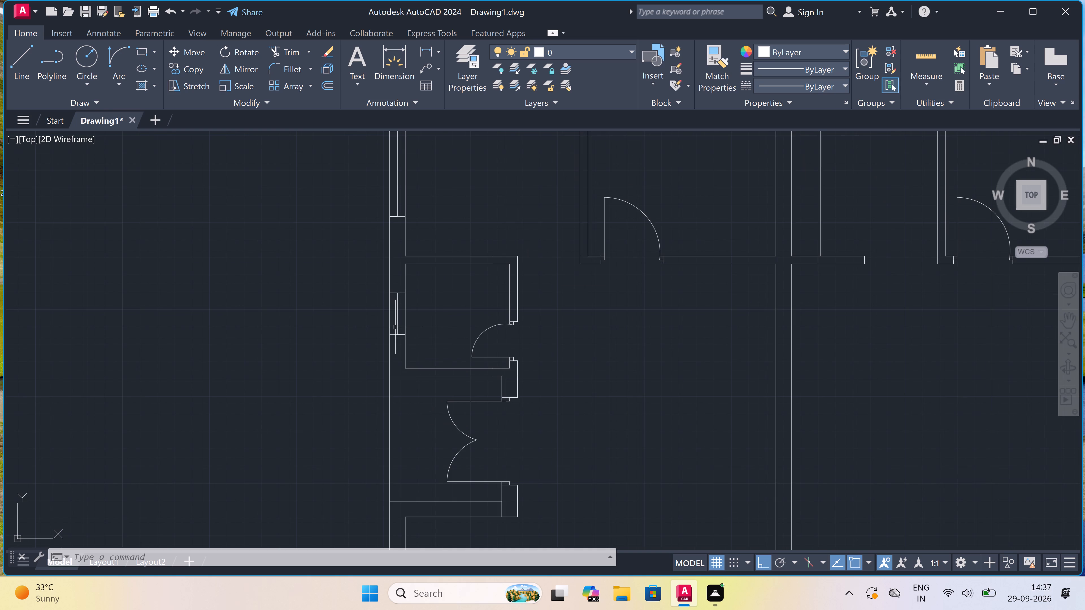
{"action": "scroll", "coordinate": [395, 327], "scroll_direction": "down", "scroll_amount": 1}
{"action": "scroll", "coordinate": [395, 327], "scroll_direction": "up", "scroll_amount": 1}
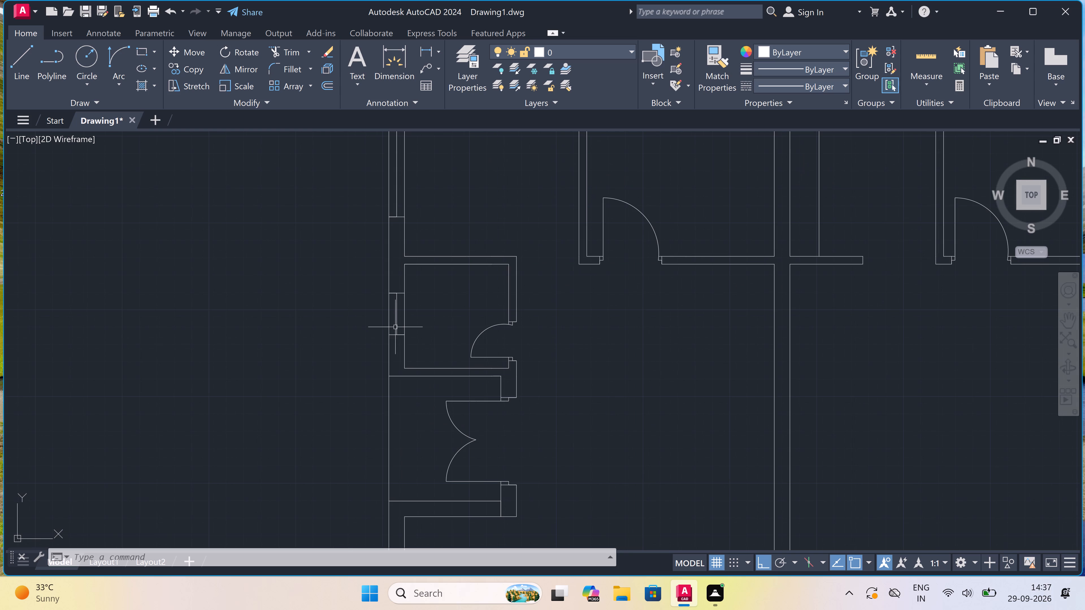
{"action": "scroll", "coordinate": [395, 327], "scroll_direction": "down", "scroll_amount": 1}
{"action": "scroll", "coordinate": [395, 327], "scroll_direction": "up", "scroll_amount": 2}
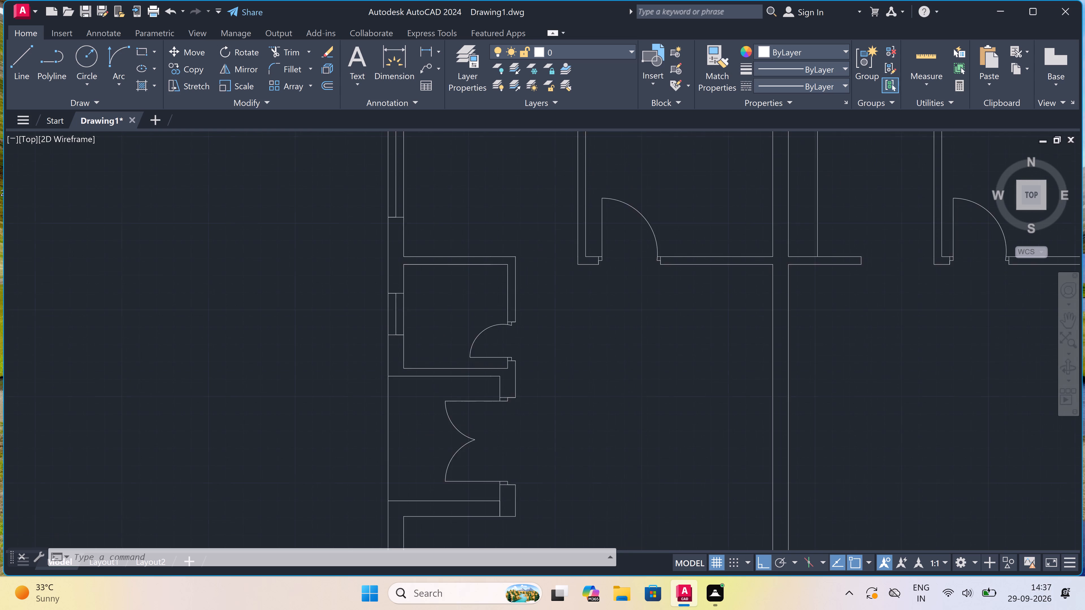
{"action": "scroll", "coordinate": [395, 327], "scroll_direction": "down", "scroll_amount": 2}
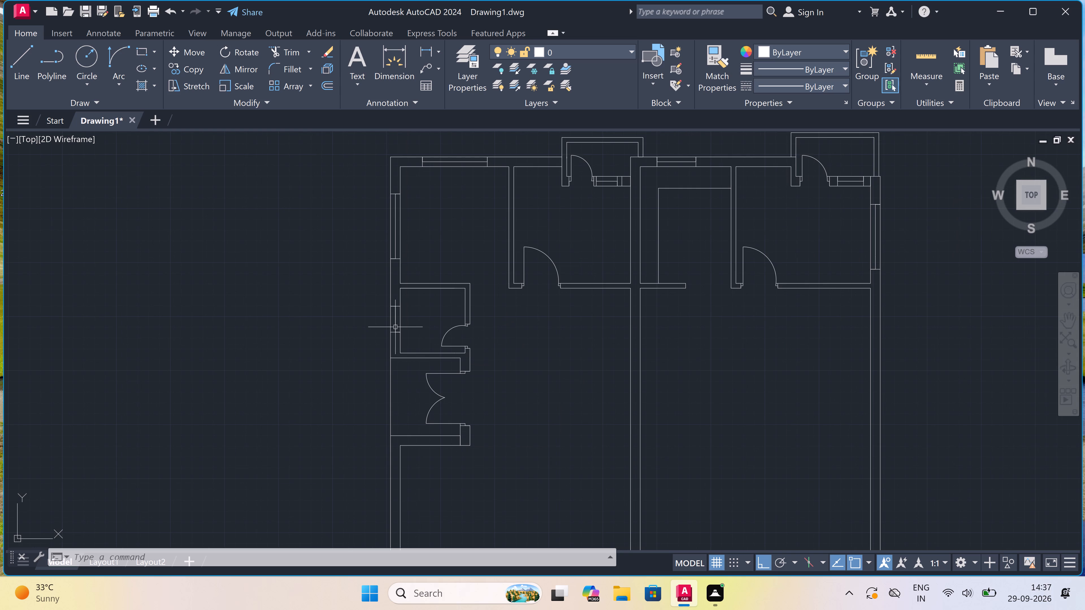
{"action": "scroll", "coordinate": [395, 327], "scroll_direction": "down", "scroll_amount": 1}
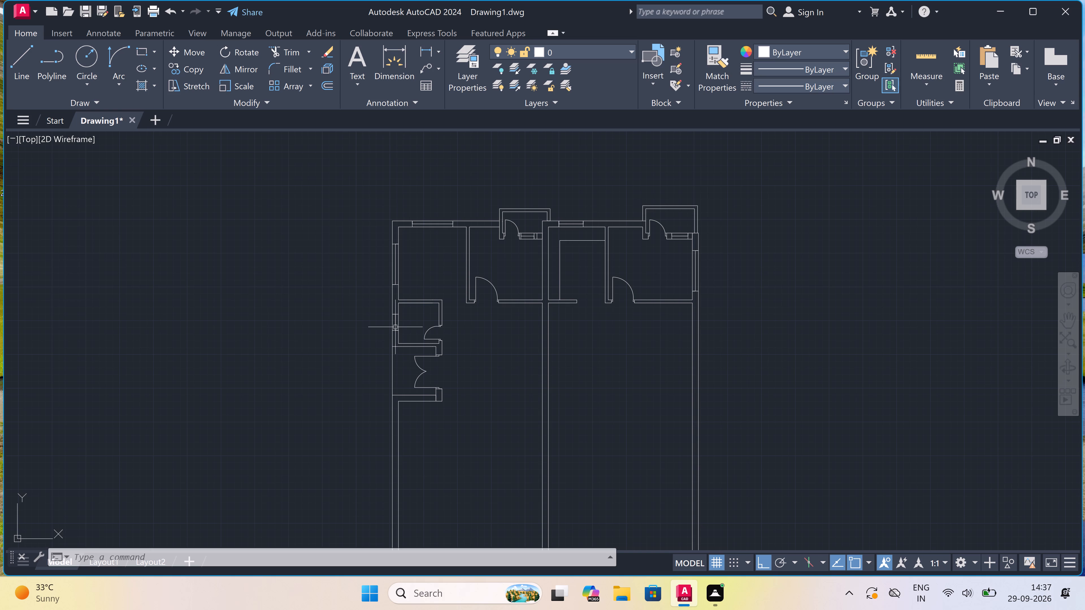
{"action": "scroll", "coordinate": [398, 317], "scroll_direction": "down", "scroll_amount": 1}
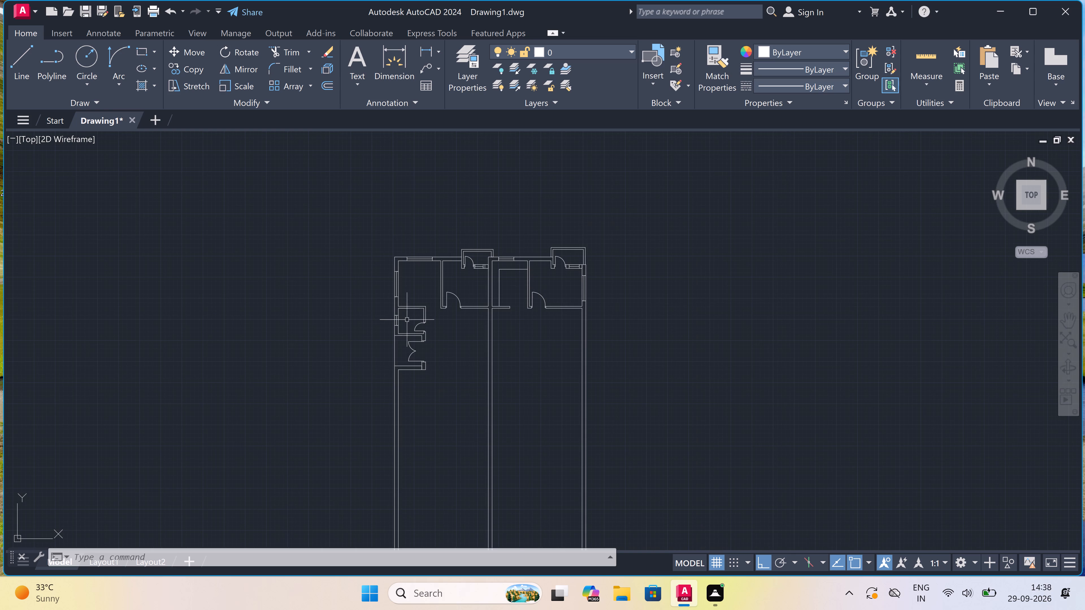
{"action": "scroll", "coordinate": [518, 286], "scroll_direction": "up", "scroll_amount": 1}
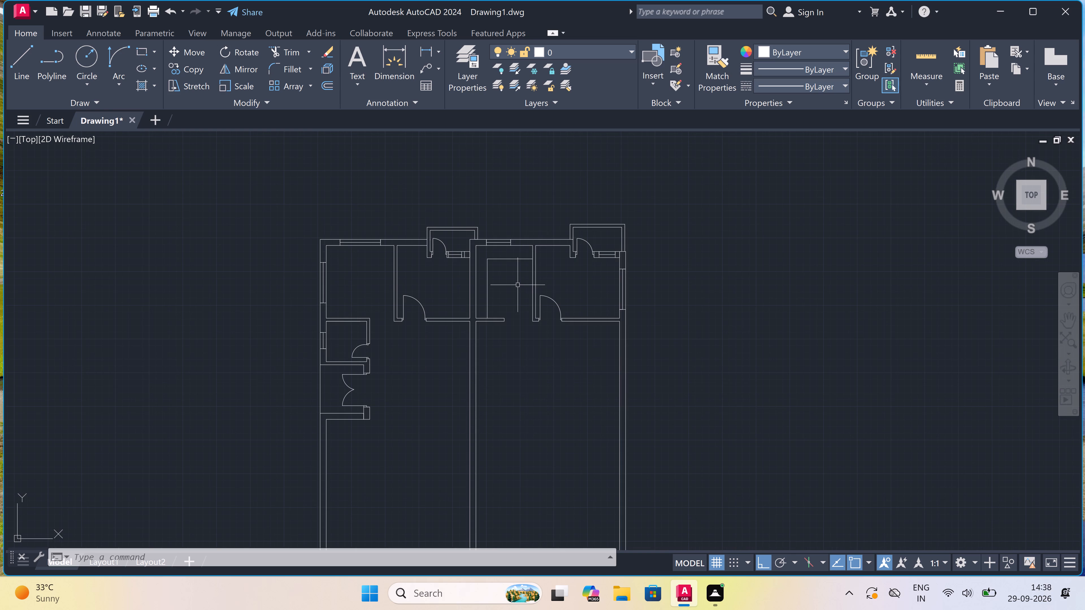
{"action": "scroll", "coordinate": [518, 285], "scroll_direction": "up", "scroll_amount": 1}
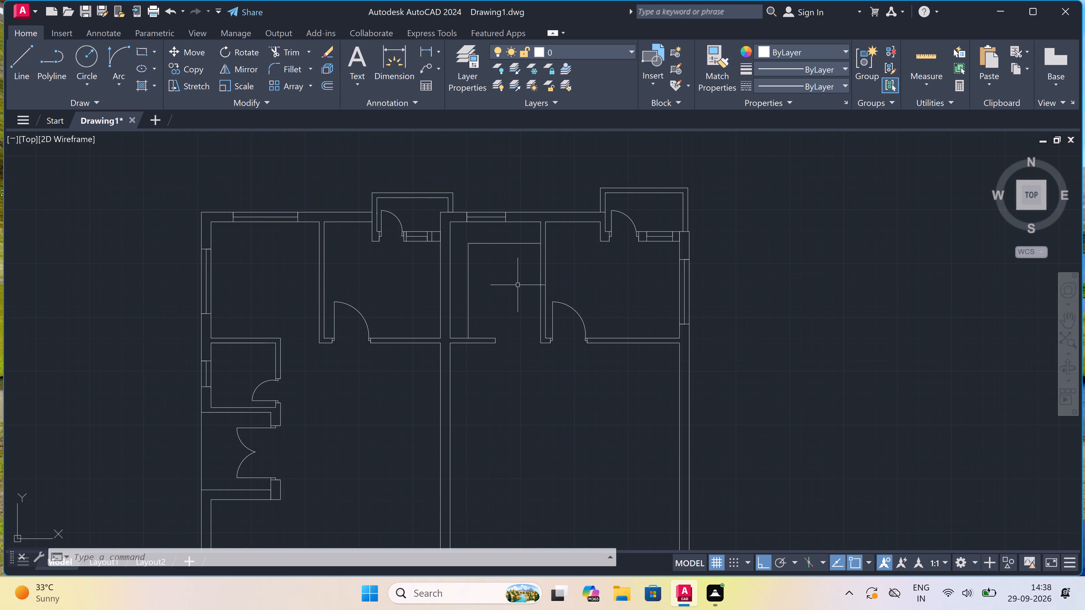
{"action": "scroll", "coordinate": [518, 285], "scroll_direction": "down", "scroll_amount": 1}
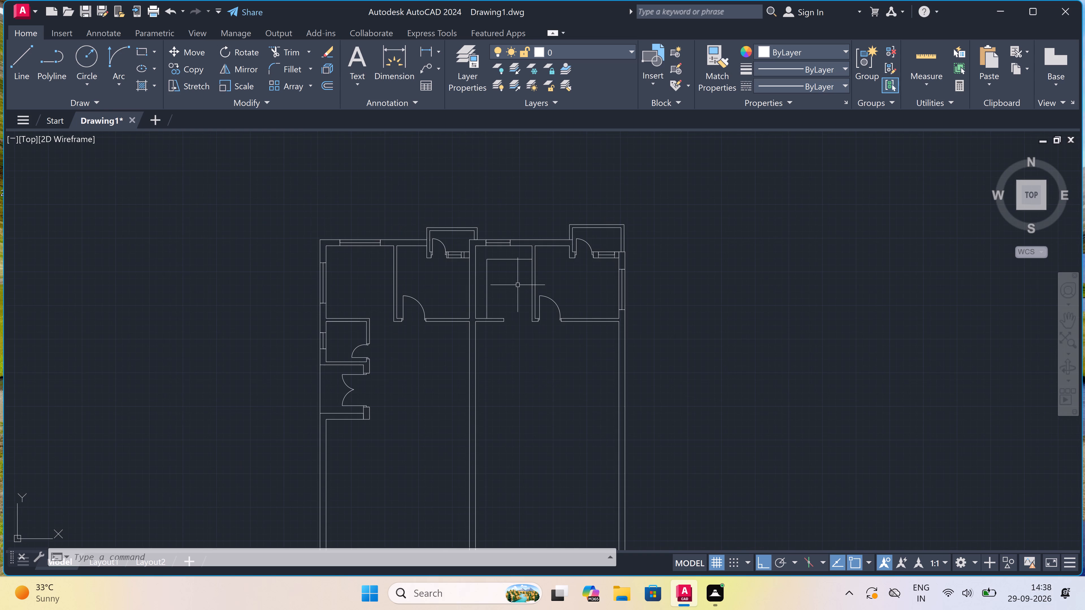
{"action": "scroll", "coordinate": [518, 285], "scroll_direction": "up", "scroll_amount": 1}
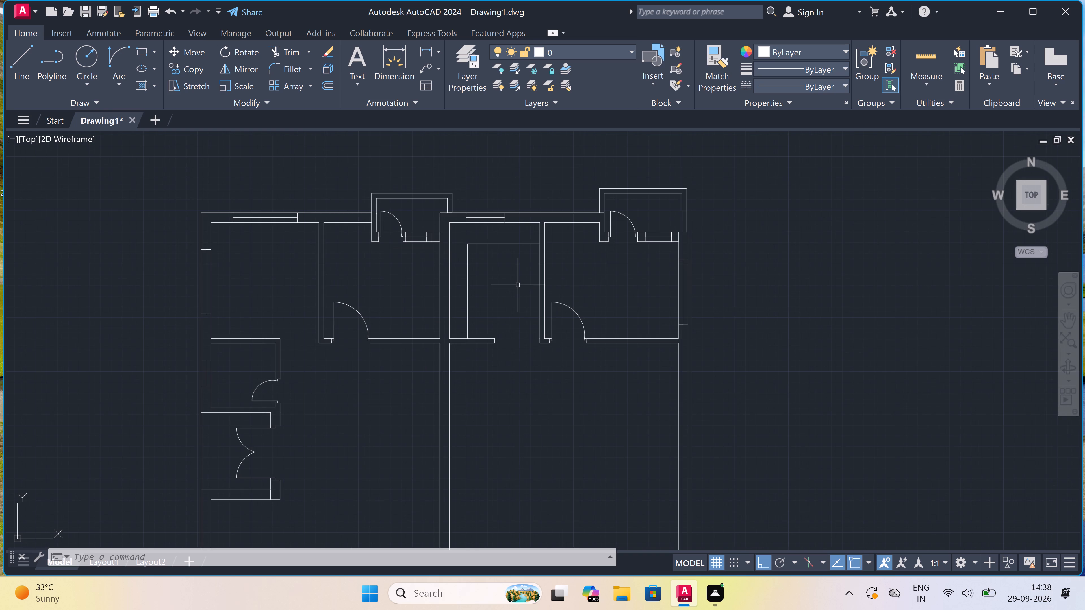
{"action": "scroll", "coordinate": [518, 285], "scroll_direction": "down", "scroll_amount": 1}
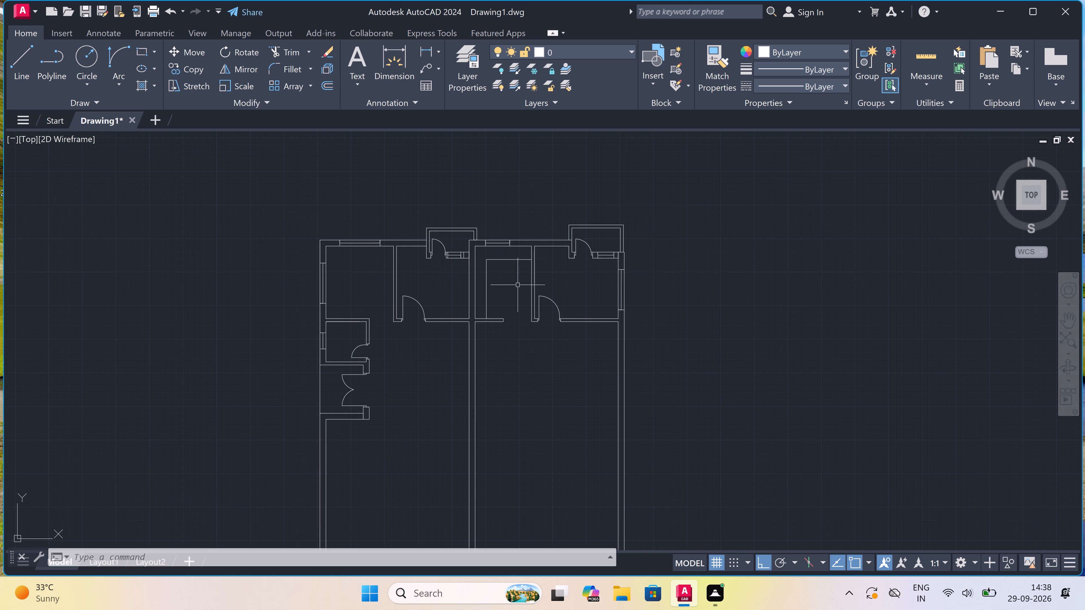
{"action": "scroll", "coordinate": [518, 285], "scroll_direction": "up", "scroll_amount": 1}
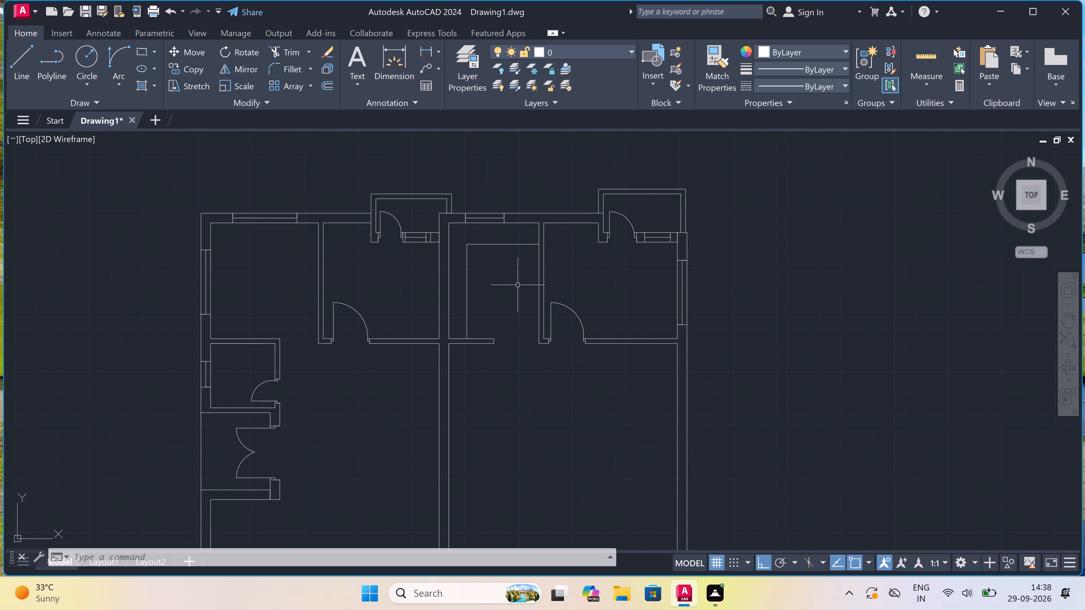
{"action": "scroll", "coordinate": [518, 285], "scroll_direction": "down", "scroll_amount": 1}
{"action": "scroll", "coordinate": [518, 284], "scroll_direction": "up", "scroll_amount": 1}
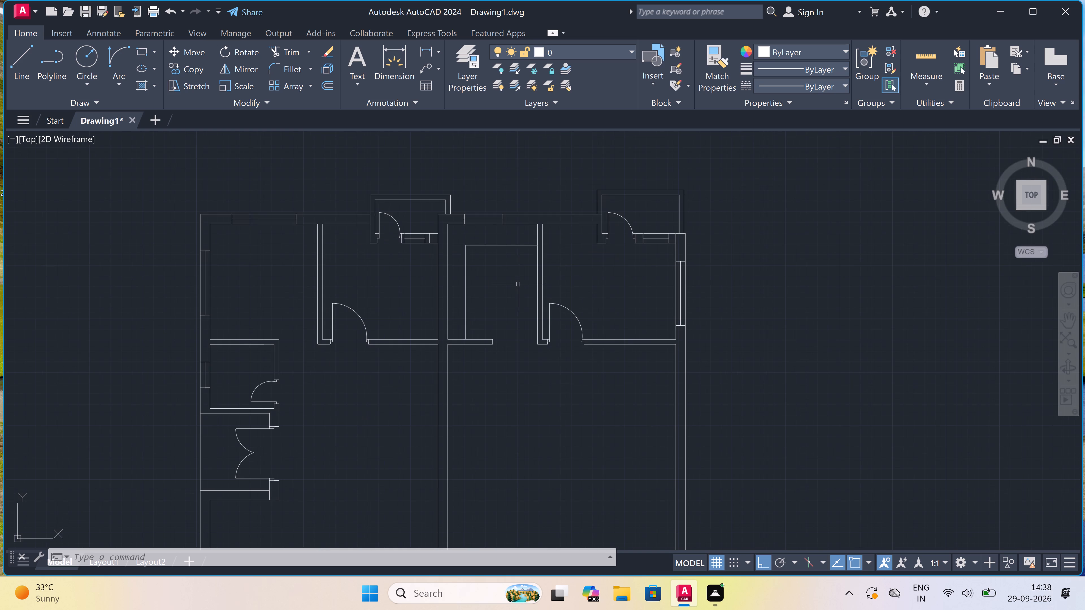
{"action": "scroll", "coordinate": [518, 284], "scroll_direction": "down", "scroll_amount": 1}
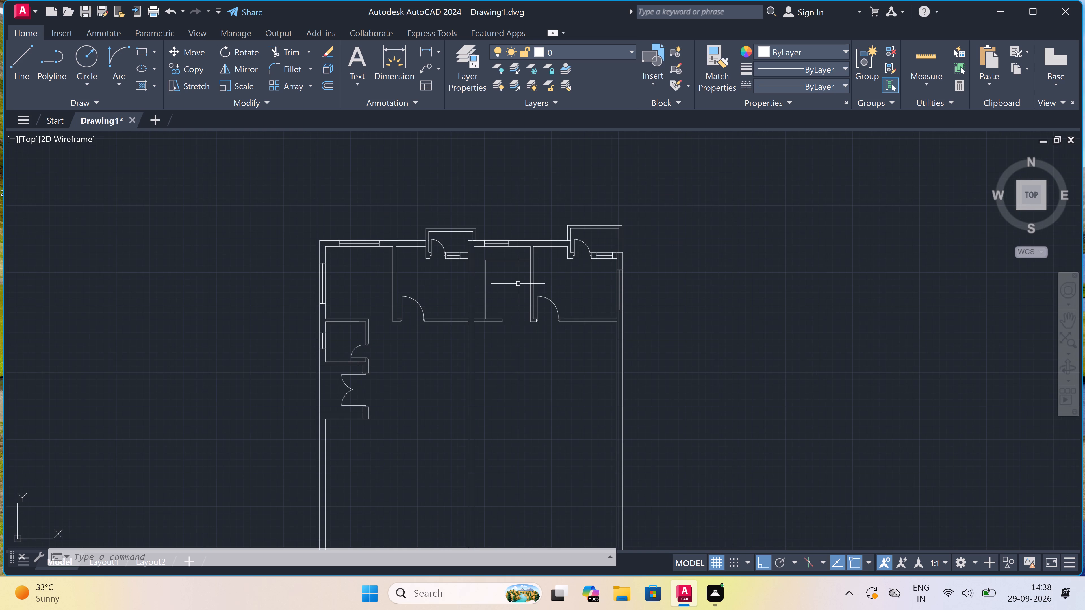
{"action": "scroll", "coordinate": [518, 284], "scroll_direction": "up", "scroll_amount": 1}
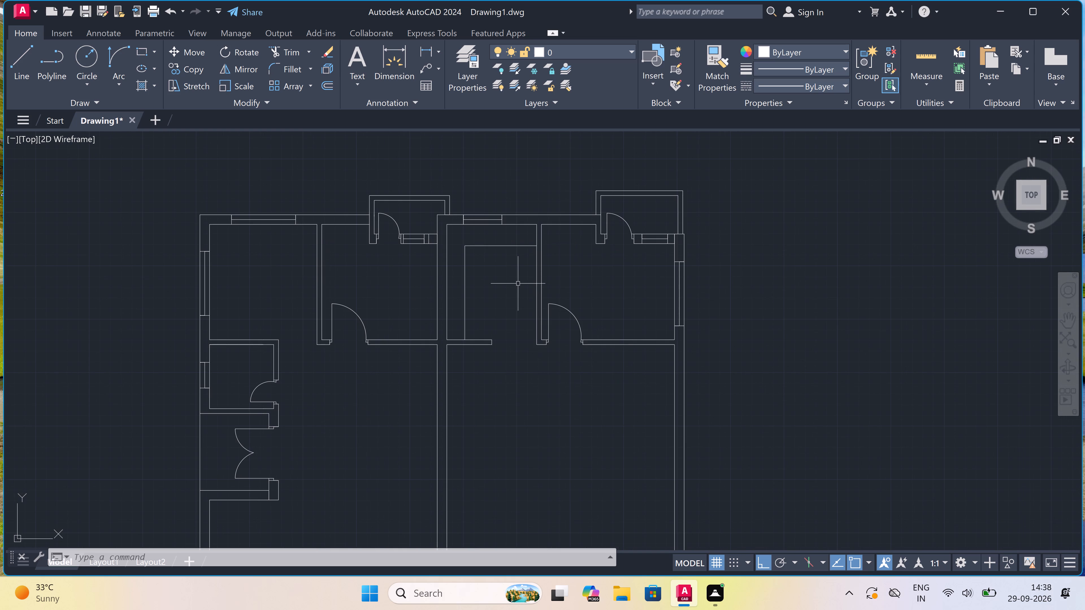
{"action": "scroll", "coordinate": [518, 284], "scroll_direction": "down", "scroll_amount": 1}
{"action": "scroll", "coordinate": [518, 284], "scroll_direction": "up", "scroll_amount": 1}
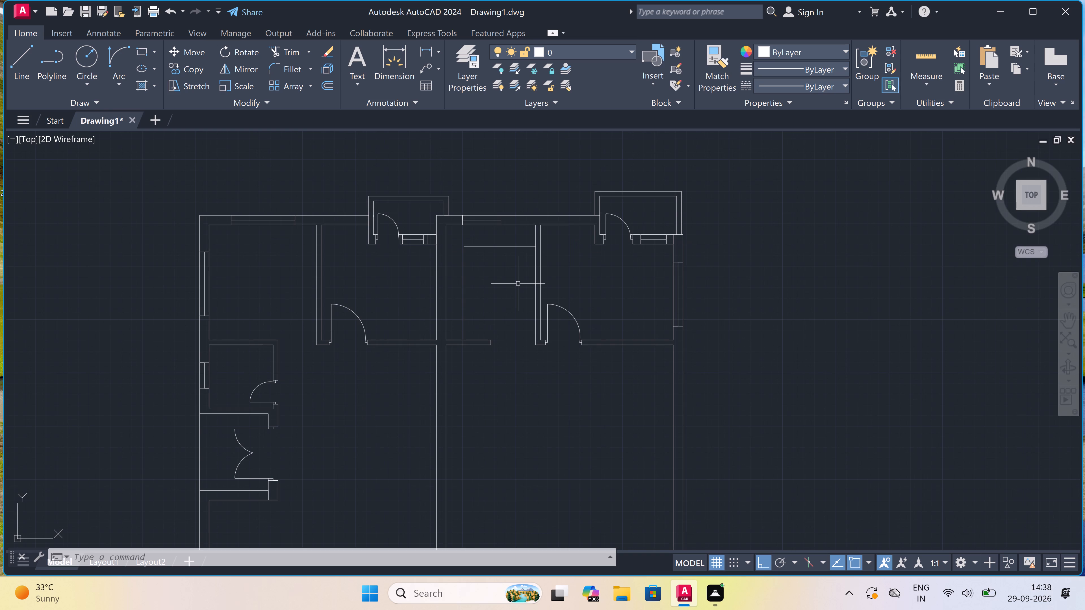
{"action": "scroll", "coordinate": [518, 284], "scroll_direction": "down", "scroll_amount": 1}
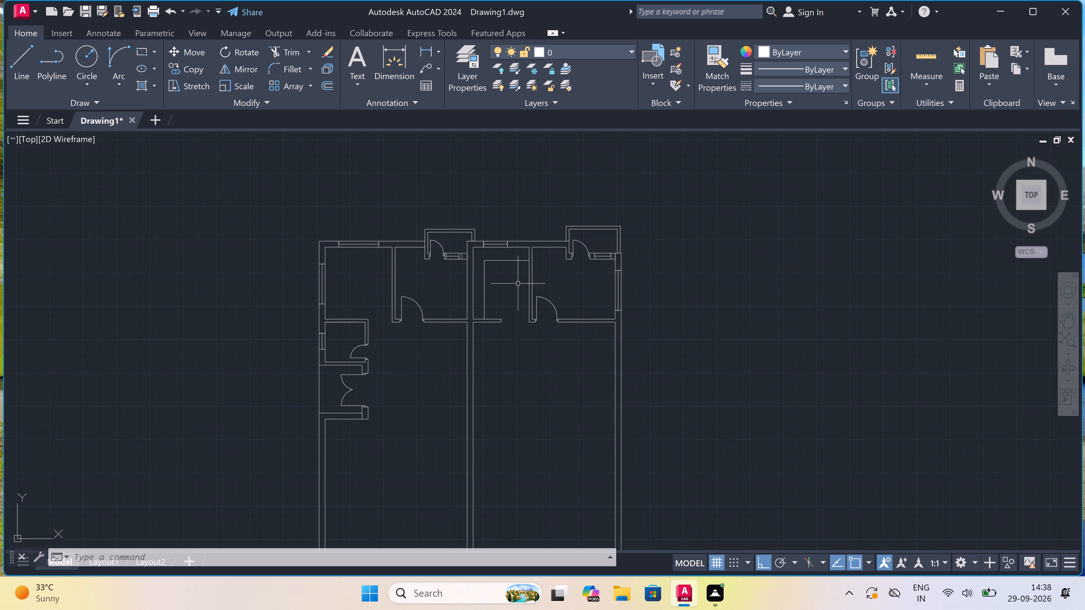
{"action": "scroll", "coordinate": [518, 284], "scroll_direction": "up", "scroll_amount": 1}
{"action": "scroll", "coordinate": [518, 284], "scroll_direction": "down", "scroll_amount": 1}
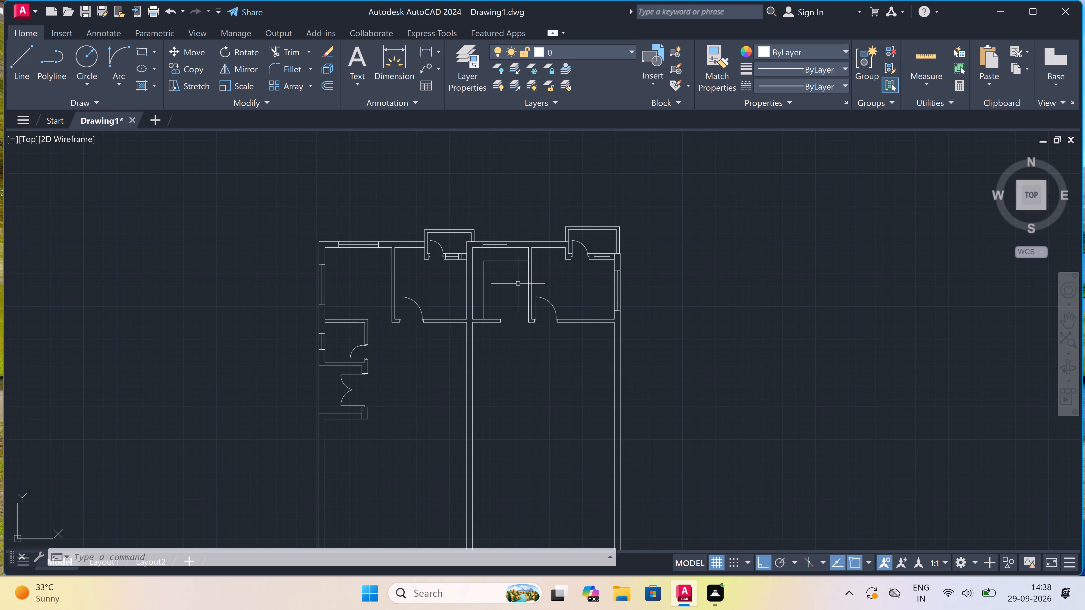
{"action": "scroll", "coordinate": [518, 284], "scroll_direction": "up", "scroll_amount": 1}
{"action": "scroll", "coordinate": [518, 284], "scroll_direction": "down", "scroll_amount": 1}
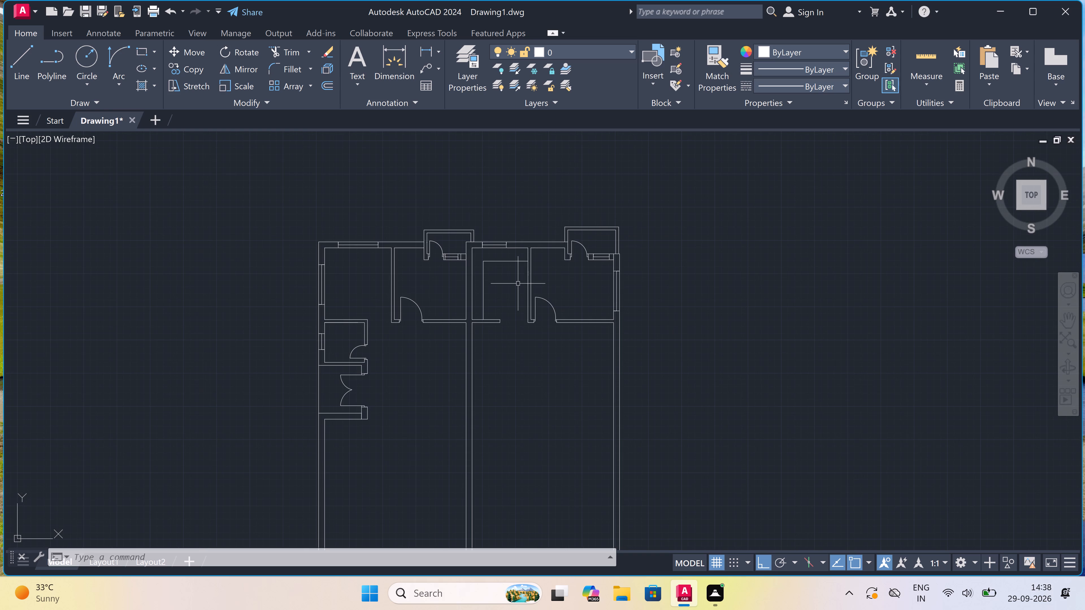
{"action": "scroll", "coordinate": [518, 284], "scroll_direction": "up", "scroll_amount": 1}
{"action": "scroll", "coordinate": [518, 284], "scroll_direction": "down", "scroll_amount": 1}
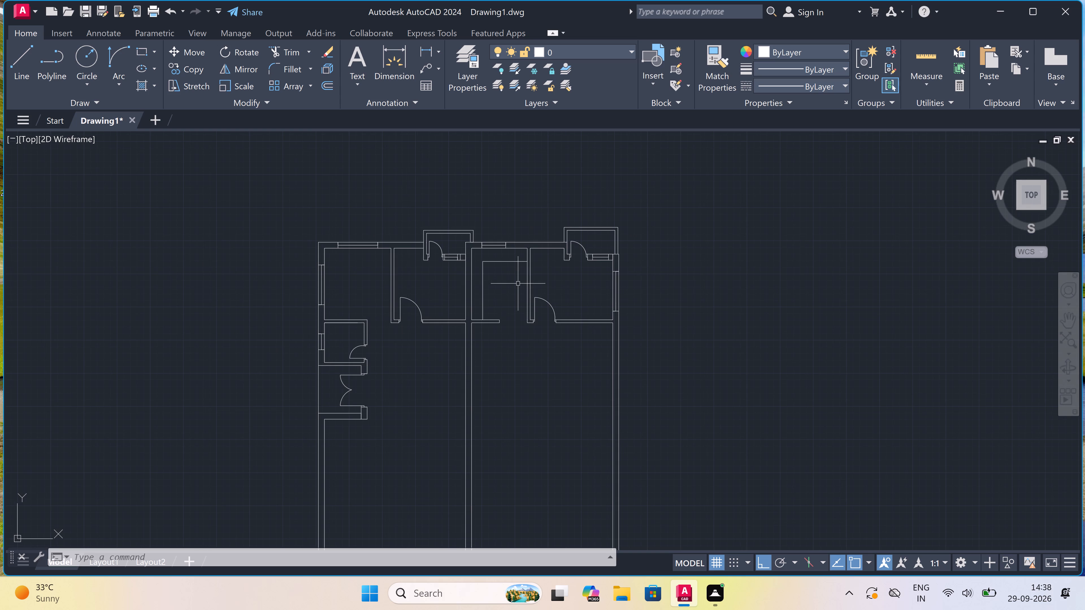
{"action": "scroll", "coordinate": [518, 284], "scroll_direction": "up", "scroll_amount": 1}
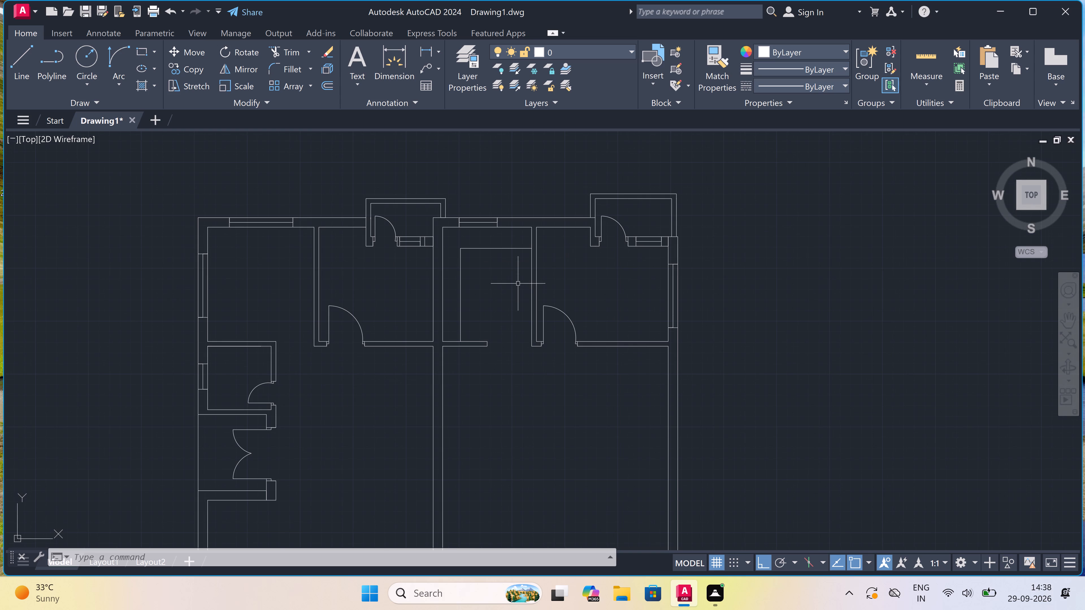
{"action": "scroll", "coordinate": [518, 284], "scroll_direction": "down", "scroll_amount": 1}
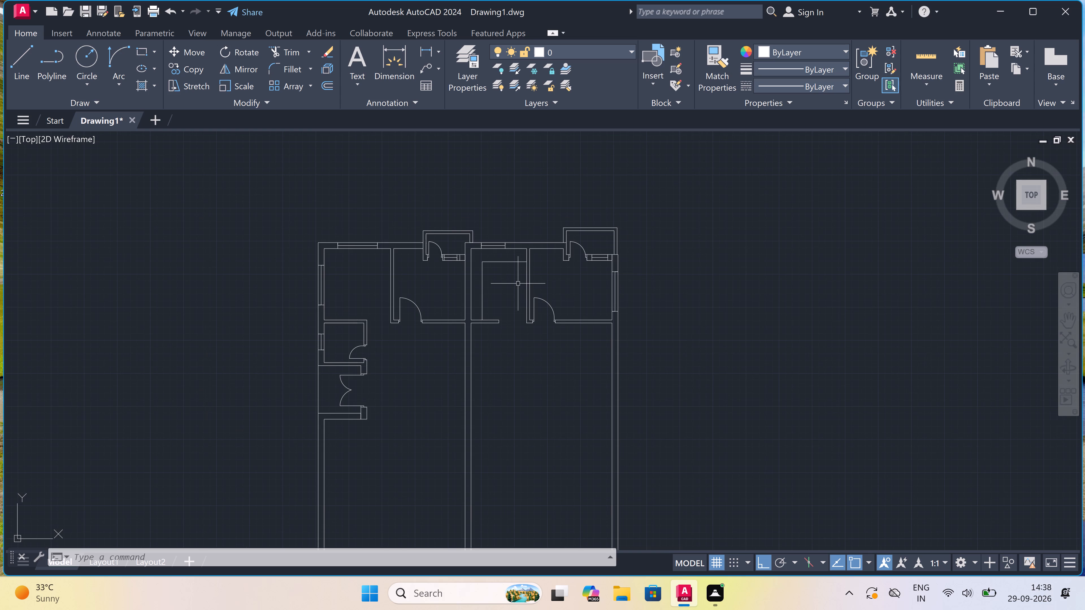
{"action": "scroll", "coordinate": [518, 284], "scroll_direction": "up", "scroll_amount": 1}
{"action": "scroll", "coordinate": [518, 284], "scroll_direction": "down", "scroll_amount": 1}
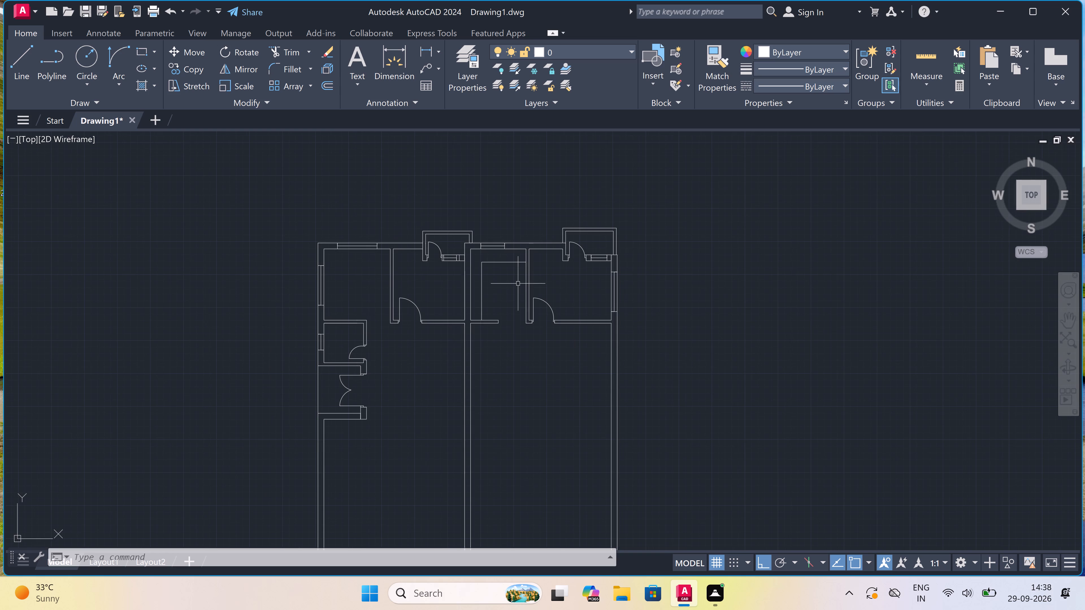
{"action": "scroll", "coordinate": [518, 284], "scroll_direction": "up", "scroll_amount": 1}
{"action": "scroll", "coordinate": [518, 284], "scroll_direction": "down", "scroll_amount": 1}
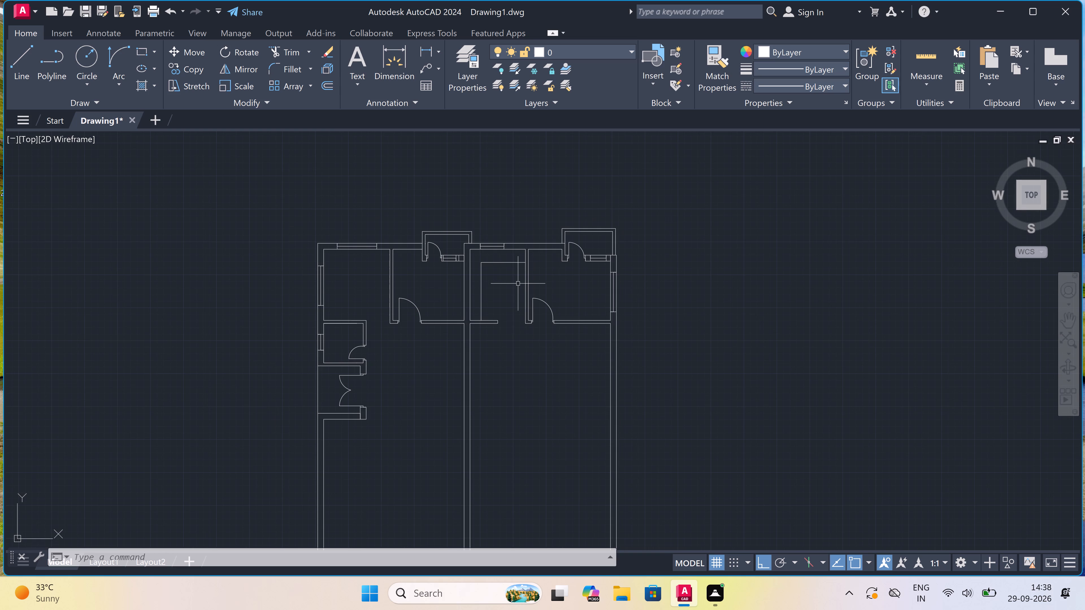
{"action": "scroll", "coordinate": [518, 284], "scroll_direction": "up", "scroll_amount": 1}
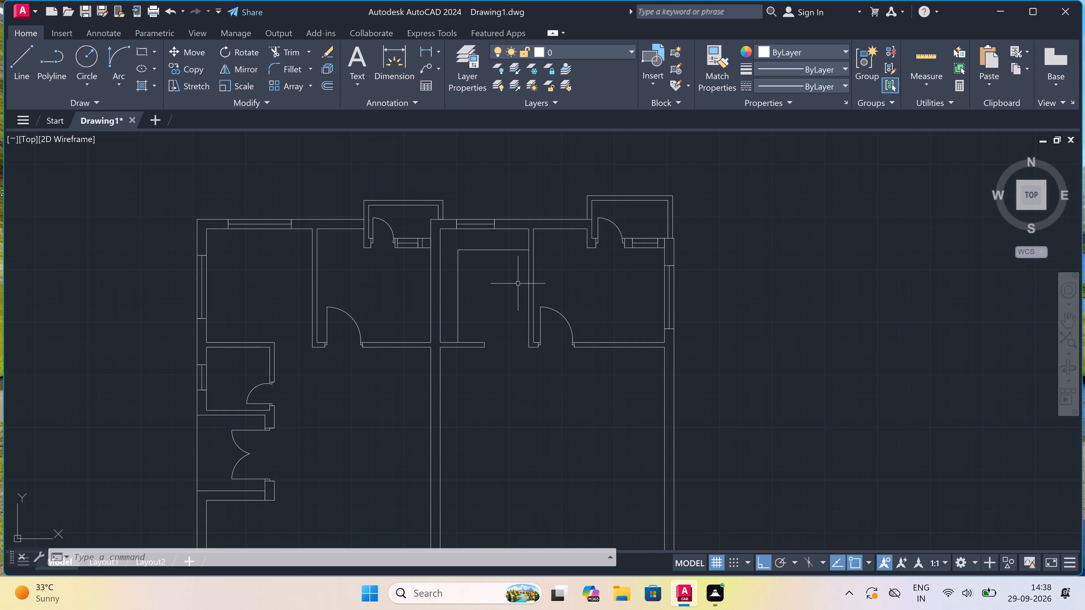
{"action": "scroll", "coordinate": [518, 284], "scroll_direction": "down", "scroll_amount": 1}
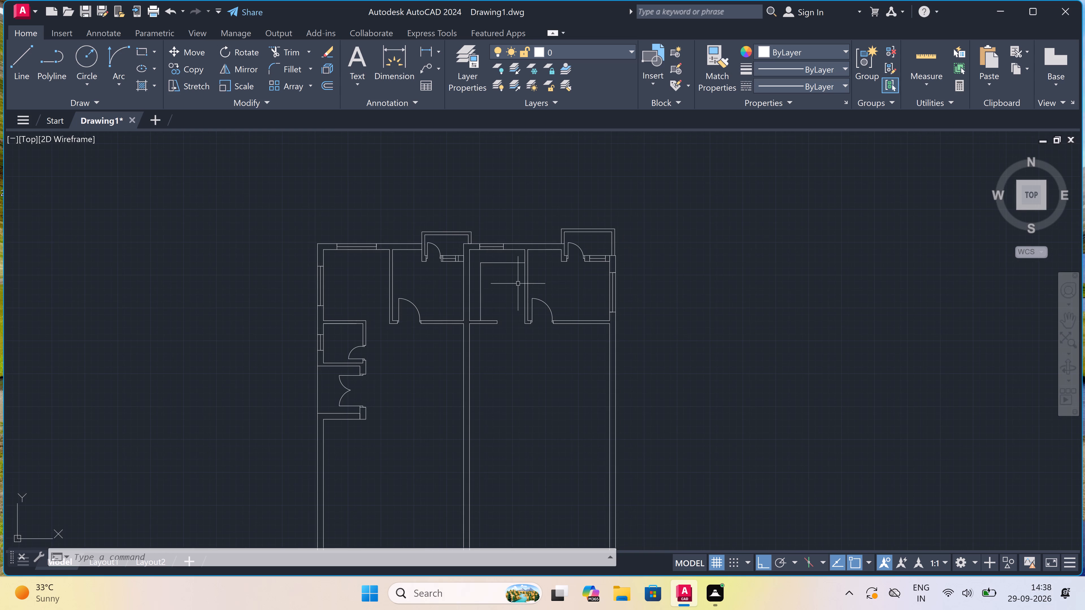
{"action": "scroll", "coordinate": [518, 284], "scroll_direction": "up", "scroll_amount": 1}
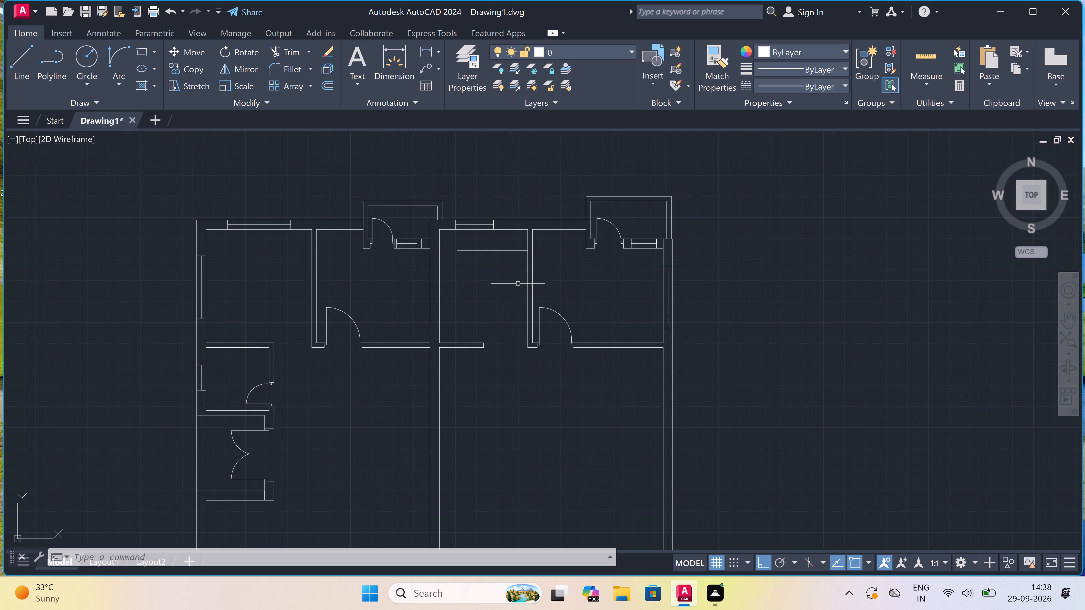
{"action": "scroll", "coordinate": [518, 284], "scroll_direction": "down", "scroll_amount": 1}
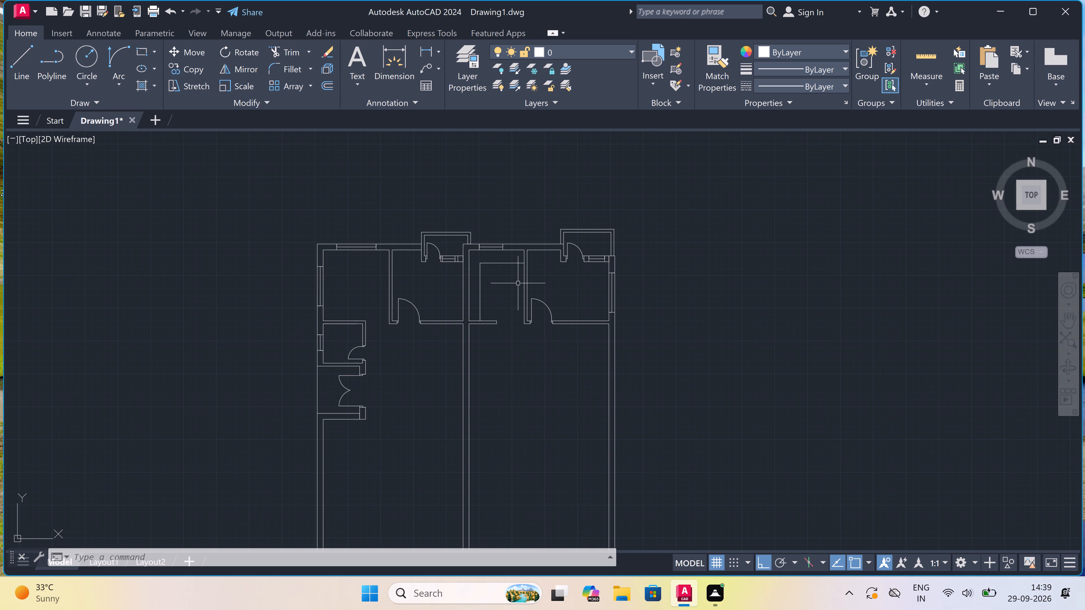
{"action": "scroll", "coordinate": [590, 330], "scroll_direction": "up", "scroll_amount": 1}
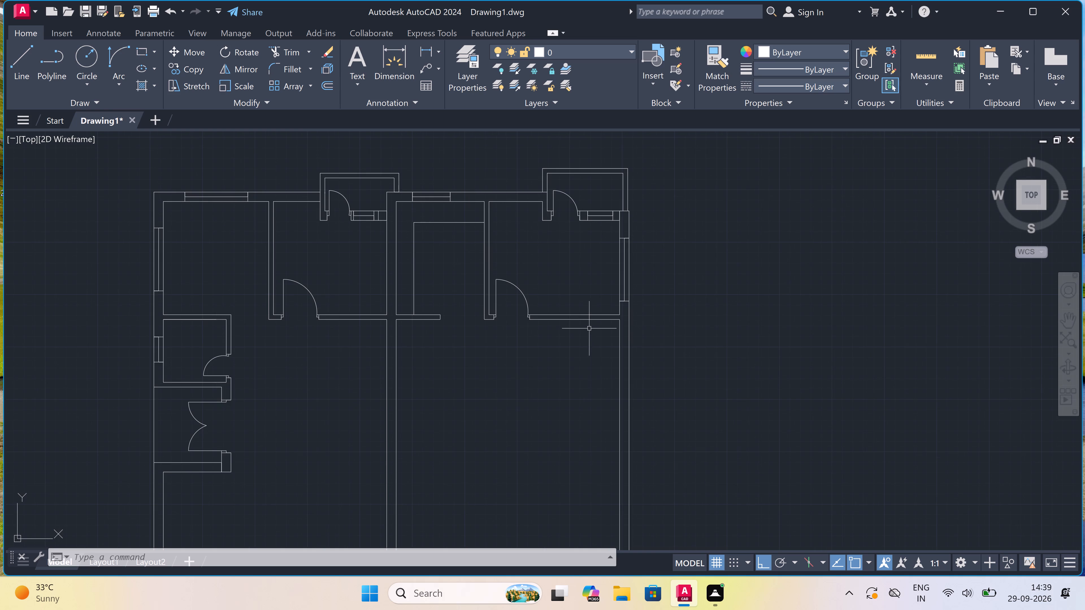
Offset the lower line of the top-right room's bottom wall, between its door and the right outer wall, 5' downward.
{"action": "type", "text": "o"}
{"action": "key", "text": "space"}
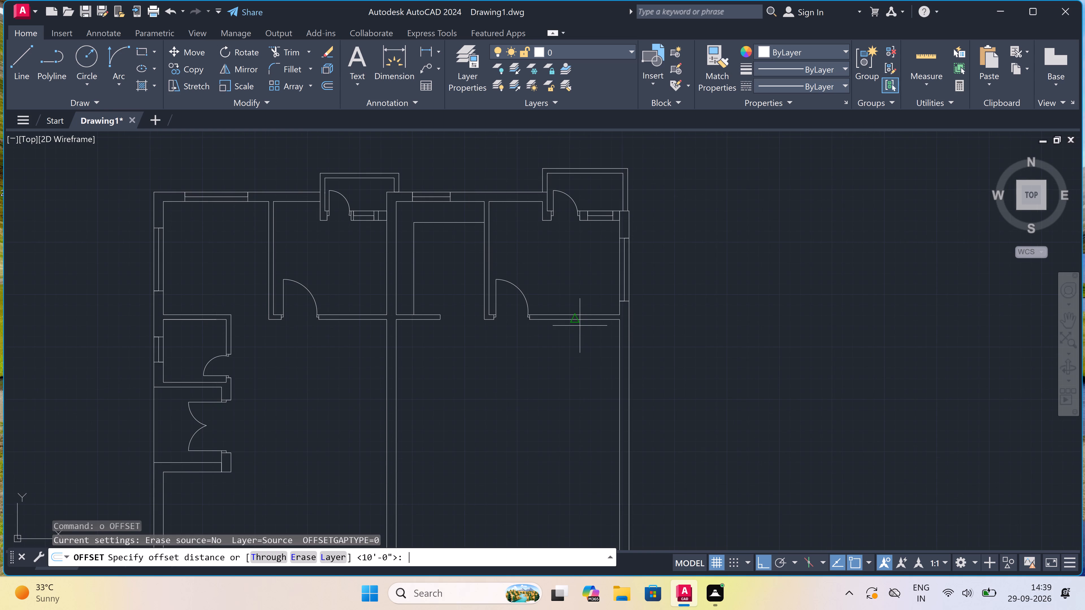
{"action": "left_click", "coordinate": [575, 323]}
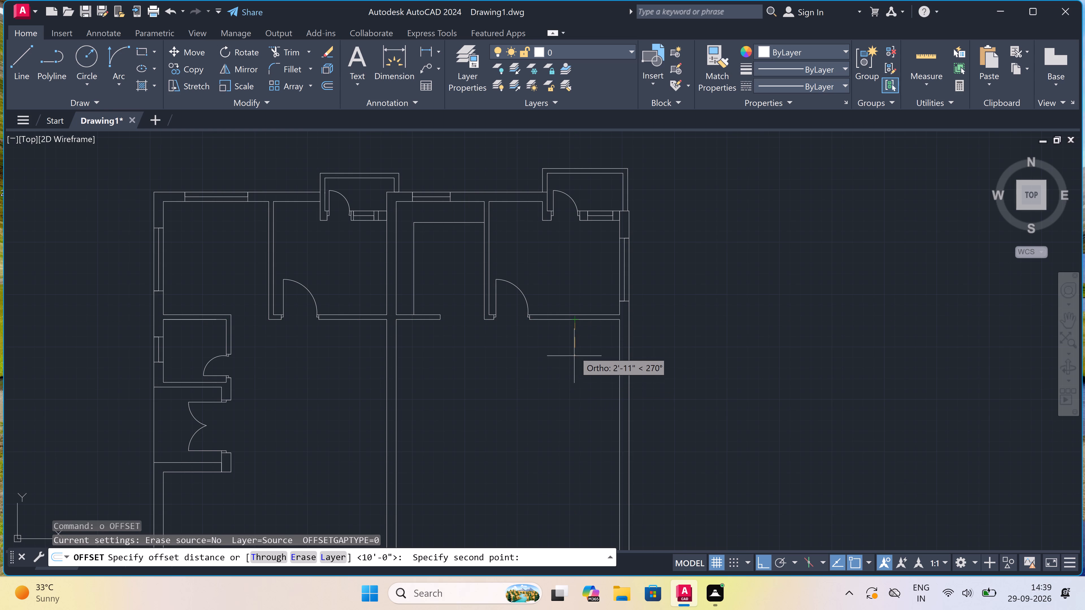
{"action": "scroll", "coordinate": [571, 338], "scroll_direction": "up", "scroll_amount": 1}
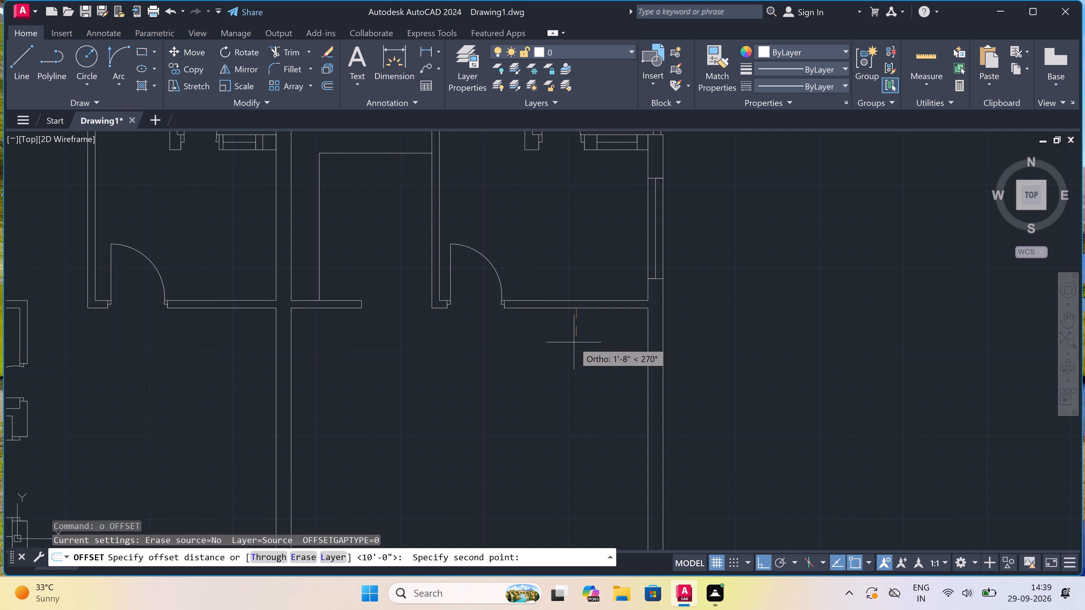
{"action": "scroll", "coordinate": [574, 342], "scroll_direction": "down", "scroll_amount": 1}
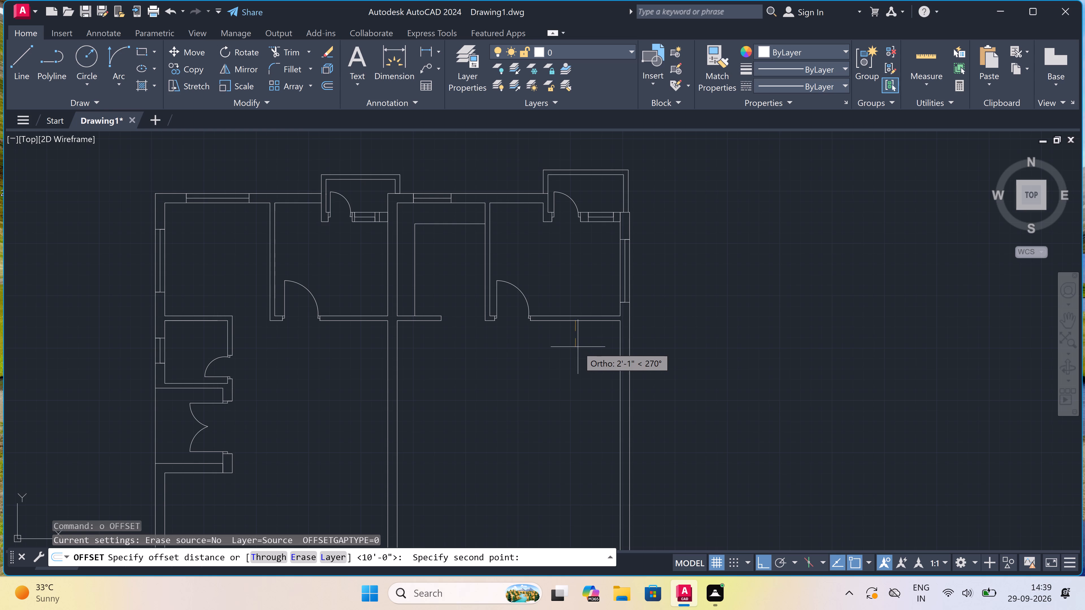
{"action": "scroll", "coordinate": [577, 340], "scroll_direction": "up", "scroll_amount": 2}
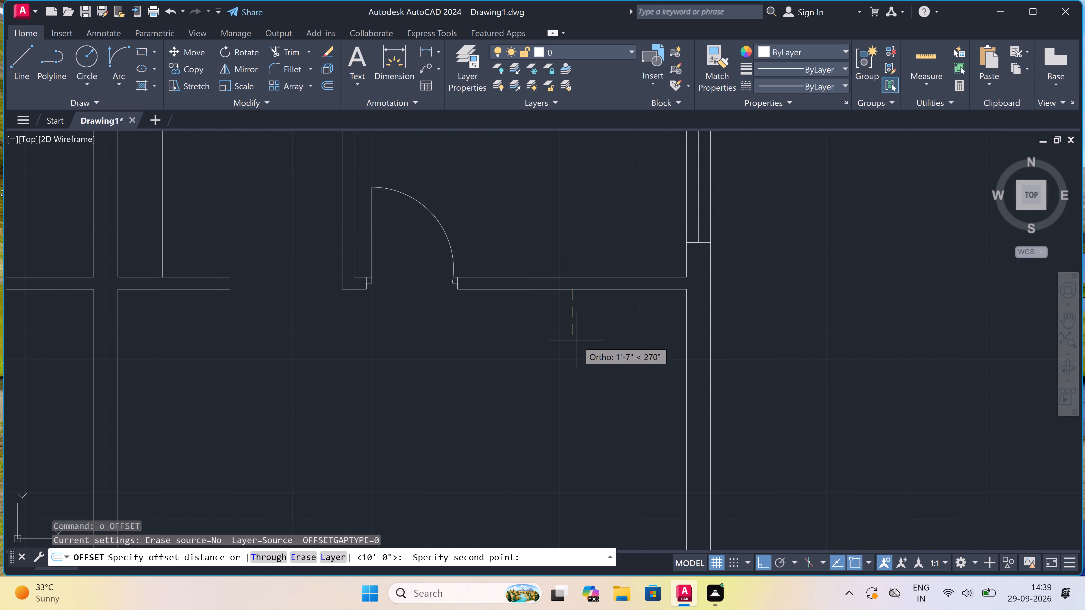
{"action": "scroll", "coordinate": [577, 340], "scroll_direction": "down", "scroll_amount": 3}
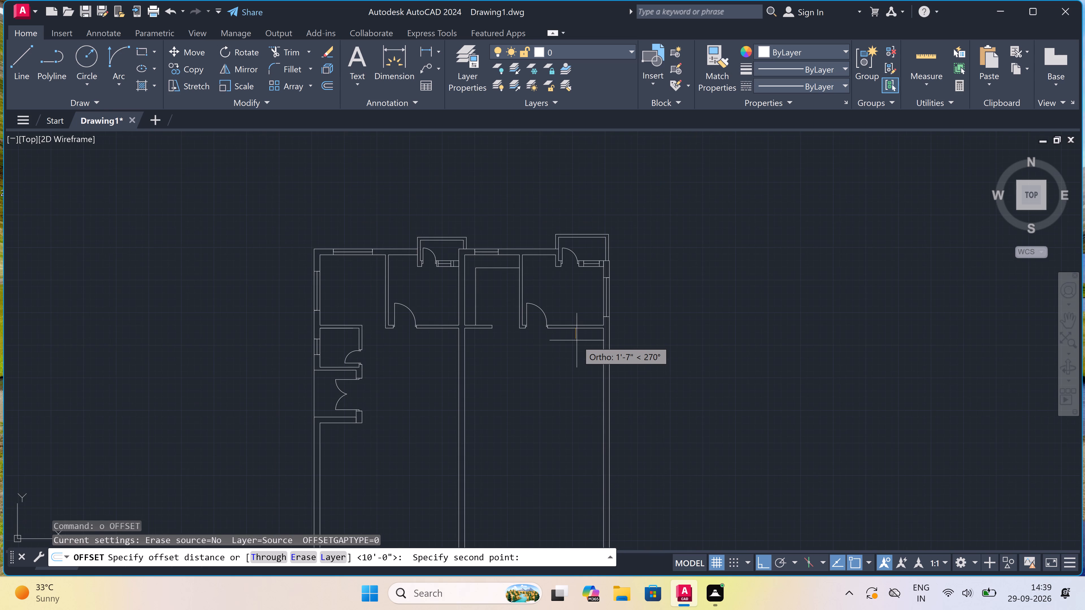
{"action": "scroll", "coordinate": [577, 340], "scroll_direction": "up", "scroll_amount": 1}
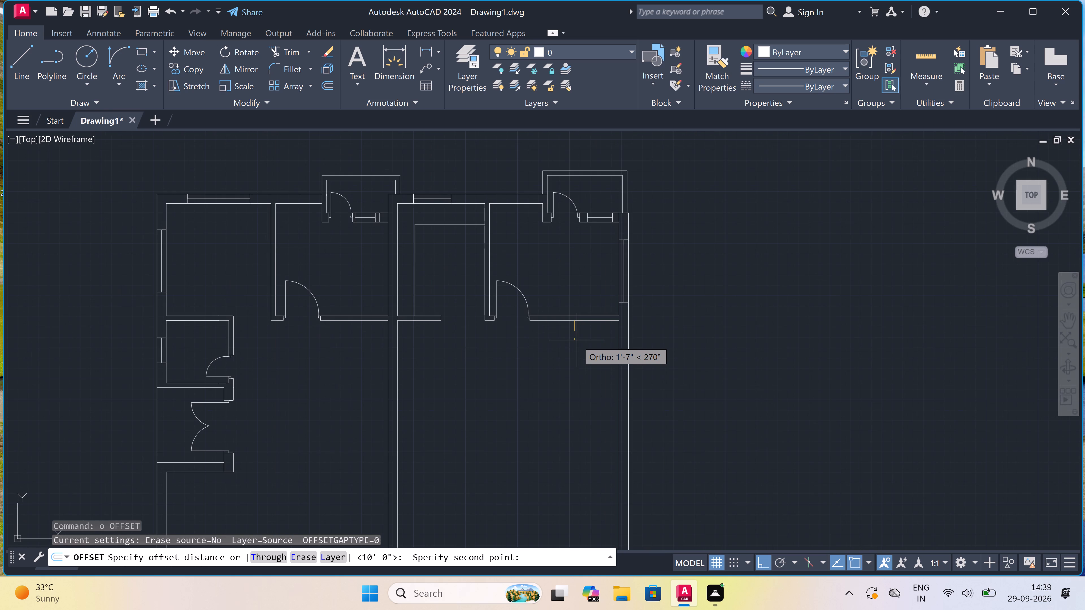
{"action": "type", "text": "5'"}
{"action": "key", "text": "space"}
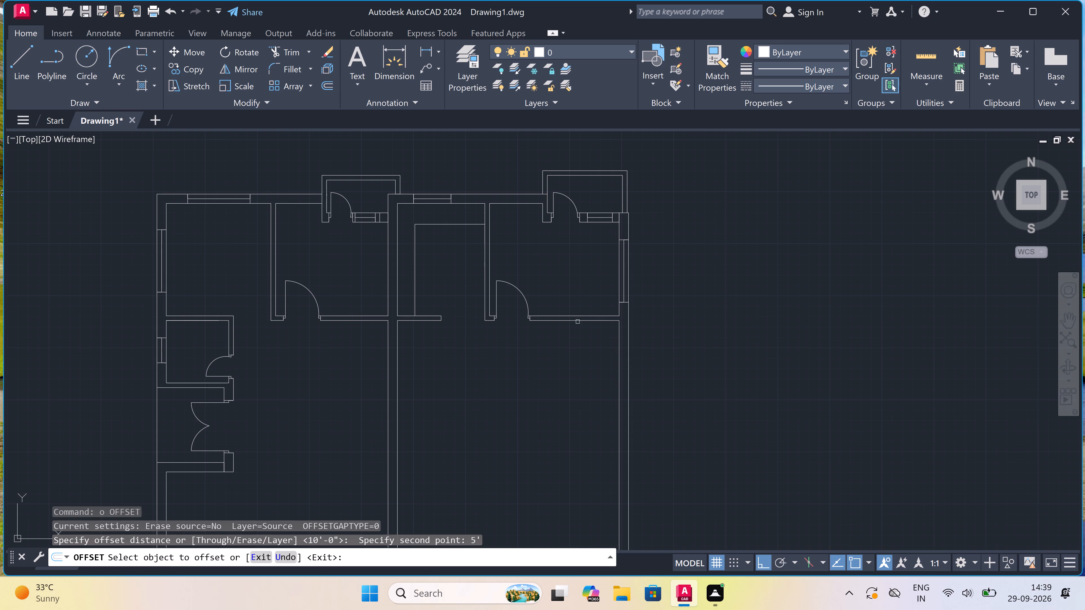
{"action": "left_click", "coordinate": [578, 321]}
{"action": "left_click", "coordinate": [575, 350]}
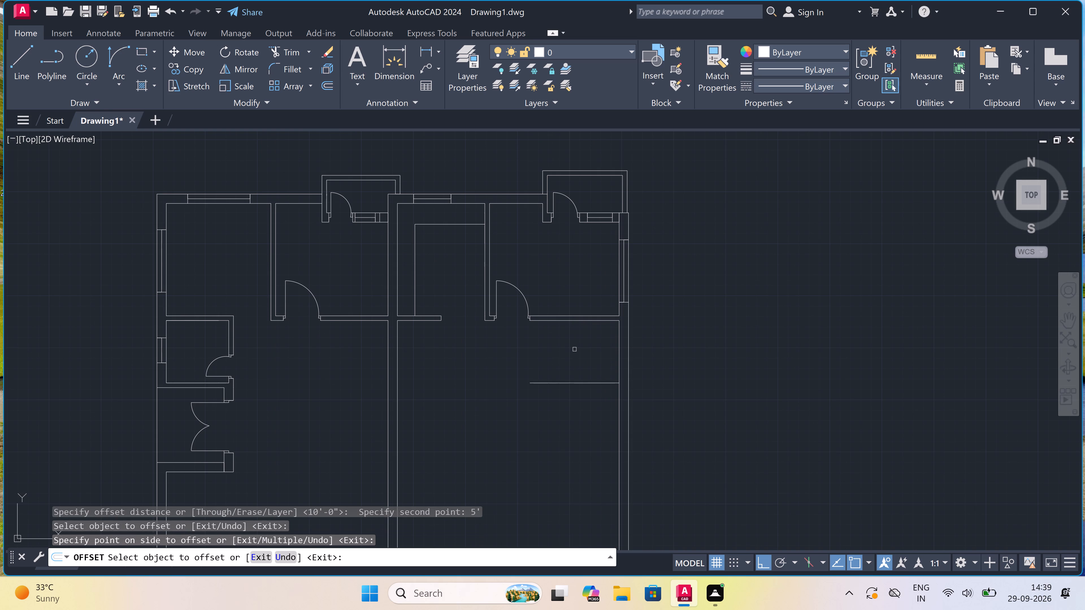
{"action": "key", "text": "Escape"}
Offset the new horizontal line below the top-right room 4.5" downward to form a partition.
{"action": "key", "text": "space"}
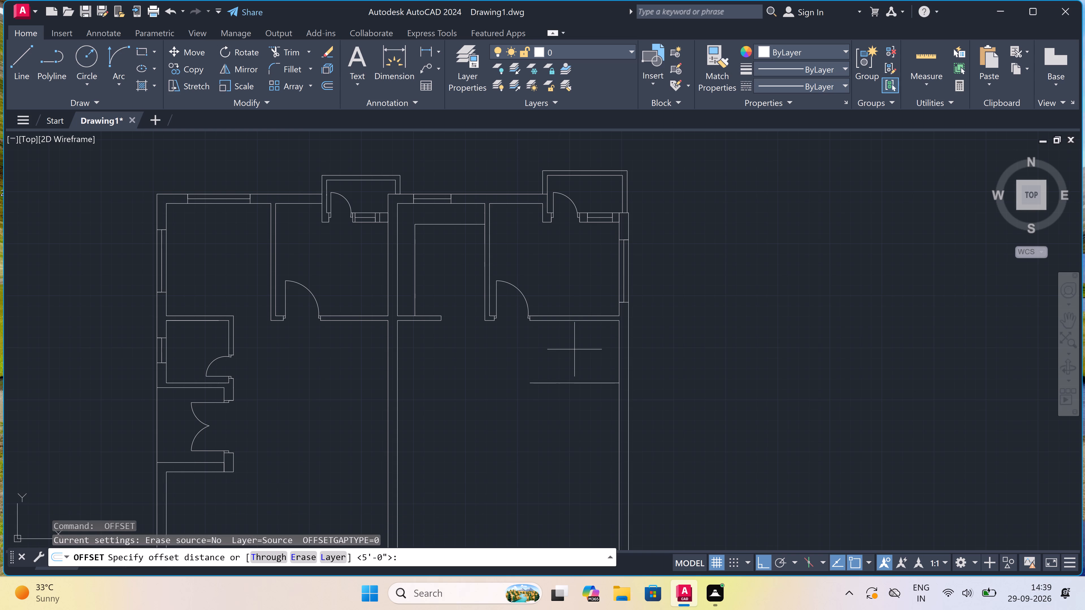
{"action": "left_click", "coordinate": [572, 380]}
{"action": "scroll", "coordinate": [572, 380], "scroll_direction": "up", "scroll_amount": 2}
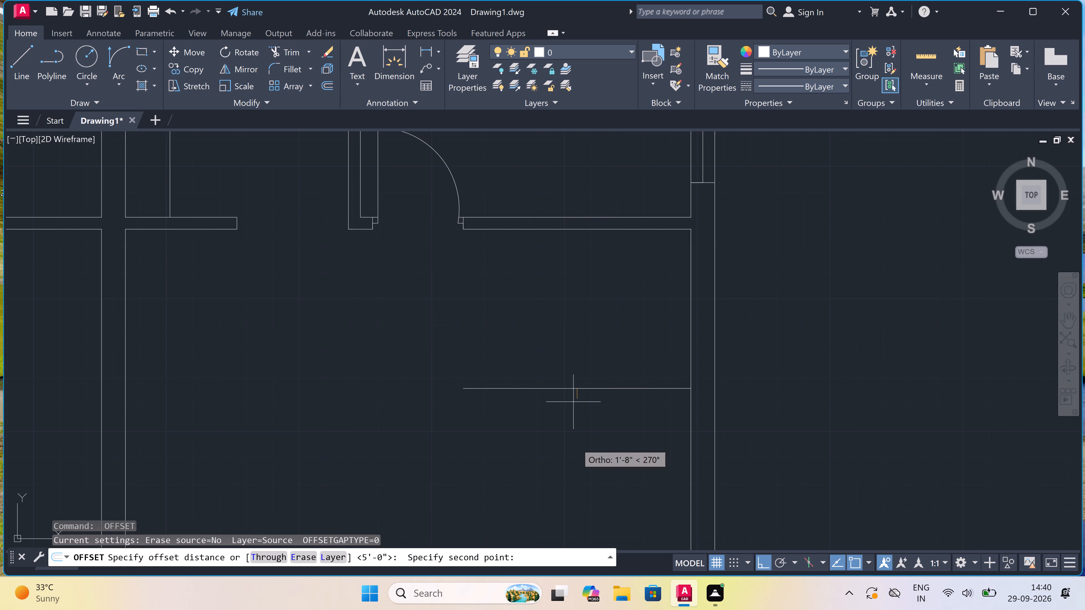
{"action": "type", "text": "4.5"}
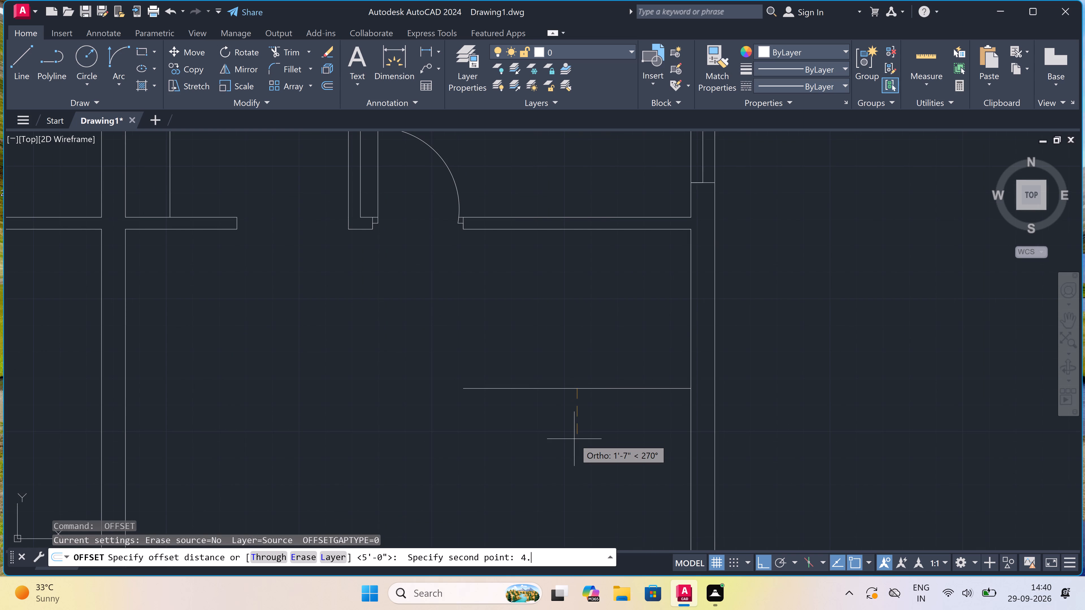
{"action": "type", "text": "\""}
{"action": "key", "text": "space"}
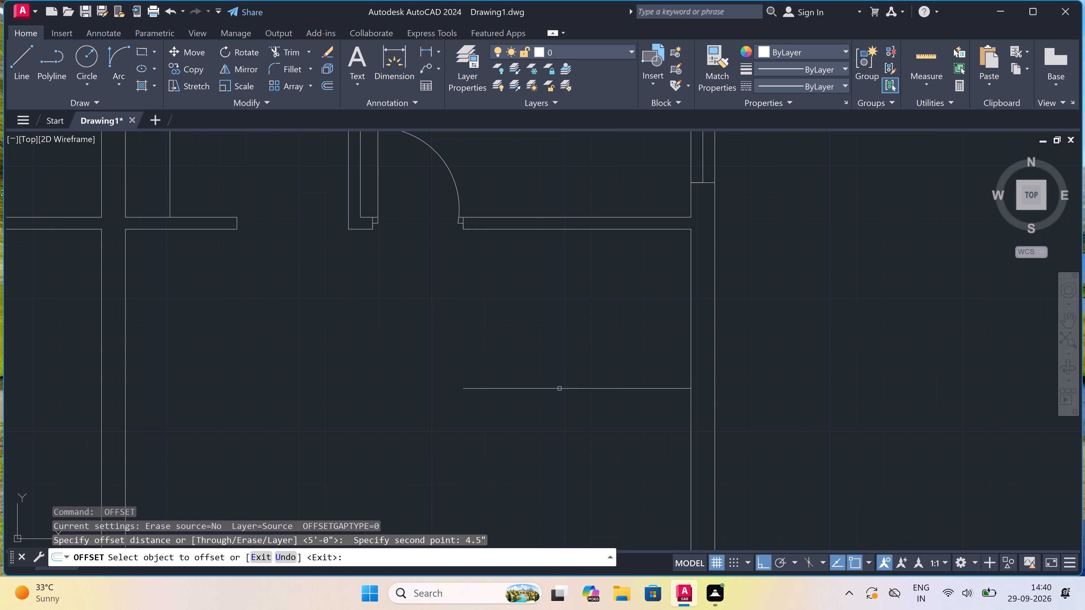
{"action": "left_click_drag", "start_coordinate": [559, 389], "coordinate": [559, 394]}
{"action": "left_click", "coordinate": [559, 408]}
{"action": "key", "text": "Escape"}
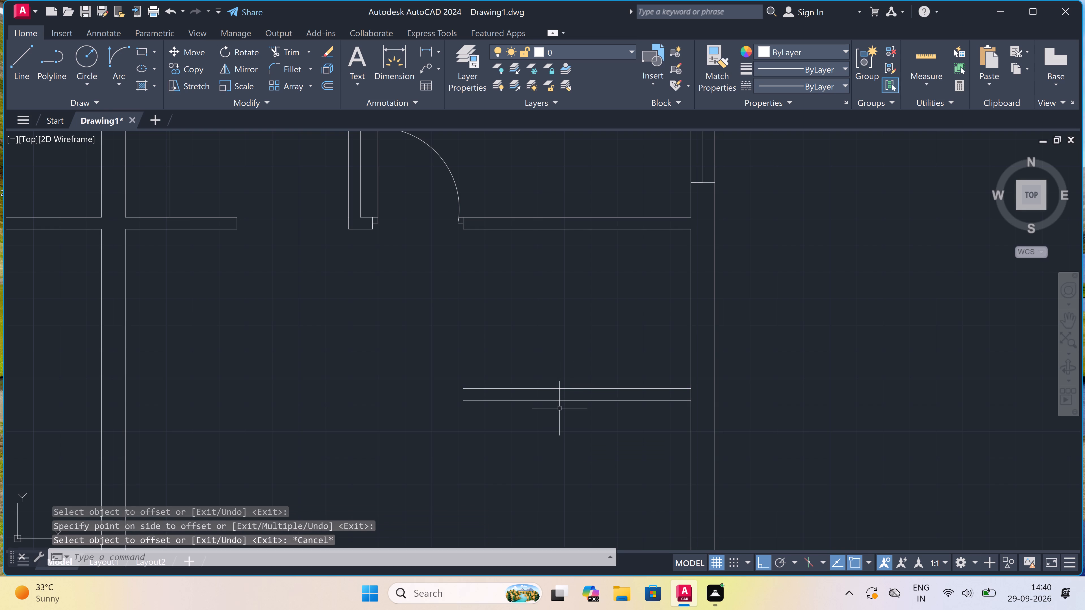
Draw a 4.5" vertical partition 5' in from the right outer wall, between the top-right room's bottom wall and the new horizontal partition.
{"action": "type", "text": "l"}
{"action": "key", "text": "space"}
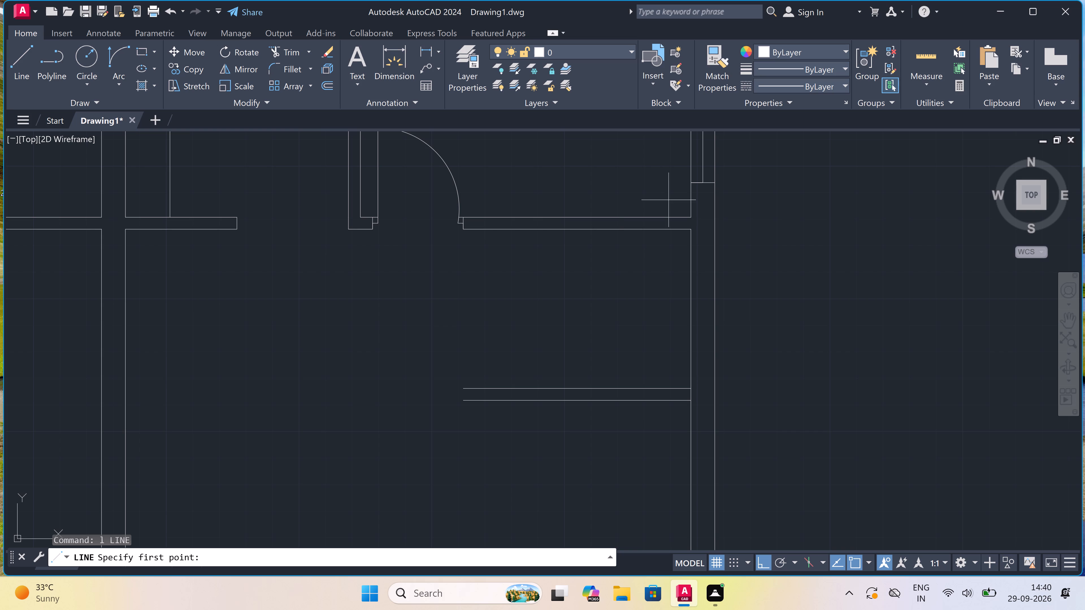
{"action": "left_click", "coordinate": [691, 232]}
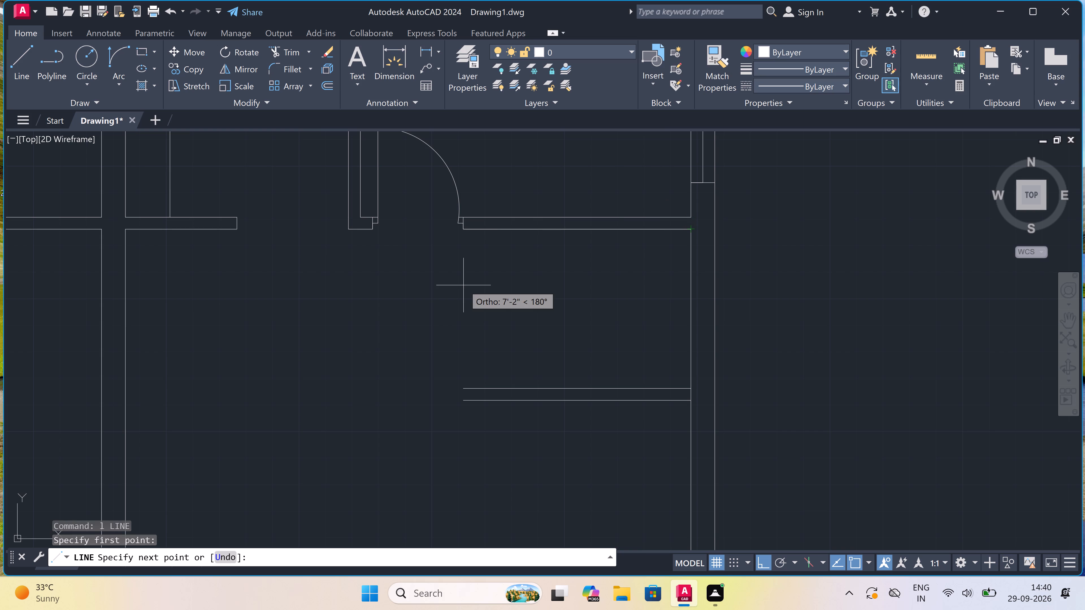
{"action": "type", "text": "5'"}
{"action": "key", "text": "space"}
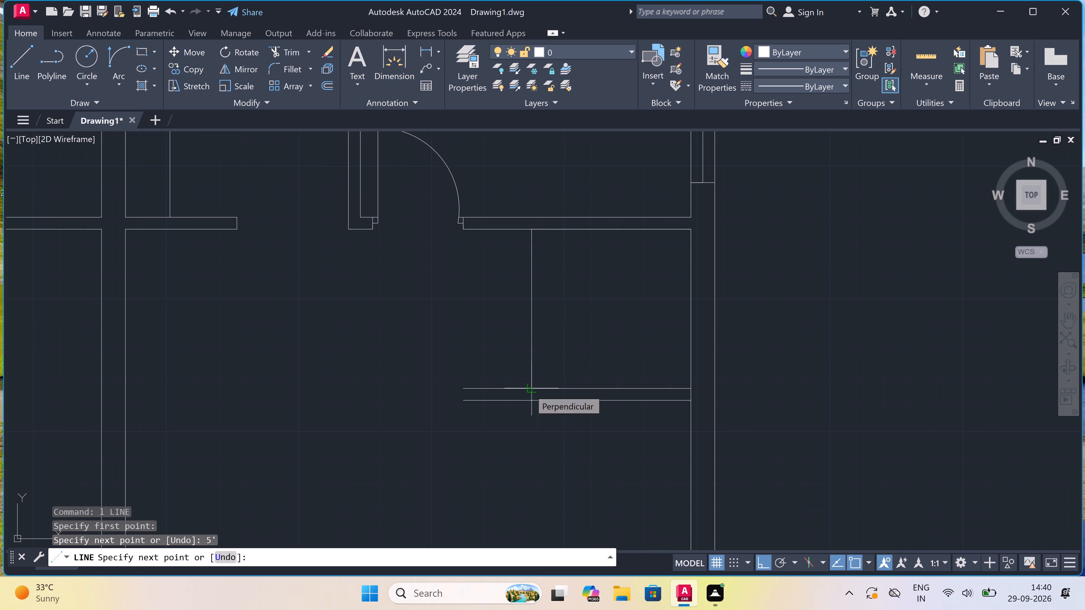
{"action": "left_click", "coordinate": [530, 390]}
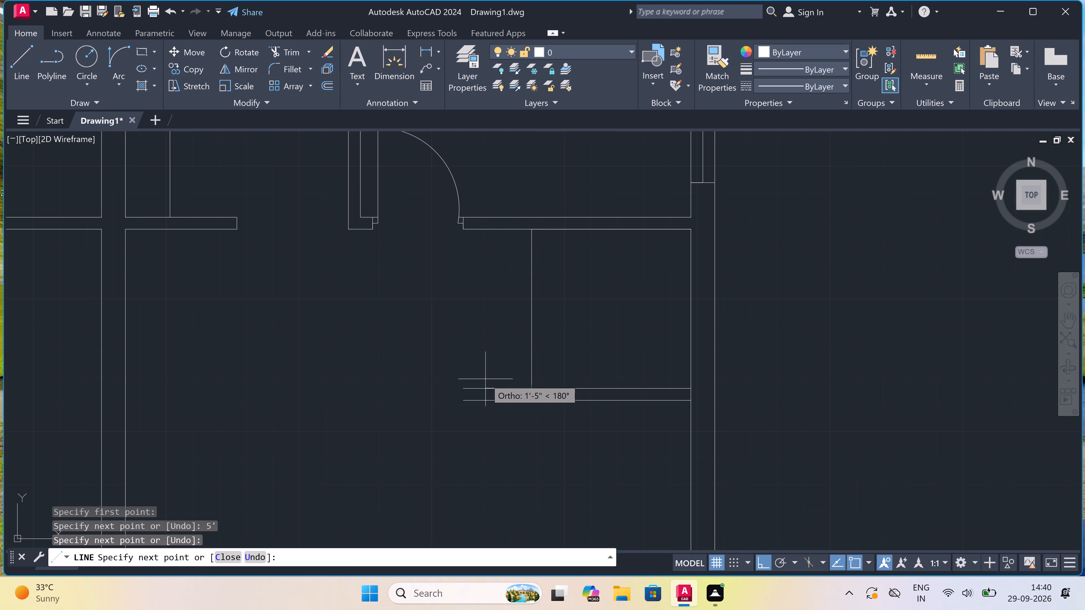
{"action": "type", "text": "4.5"}
{"action": "type", "text": "\""}
{"action": "key", "text": "space"}
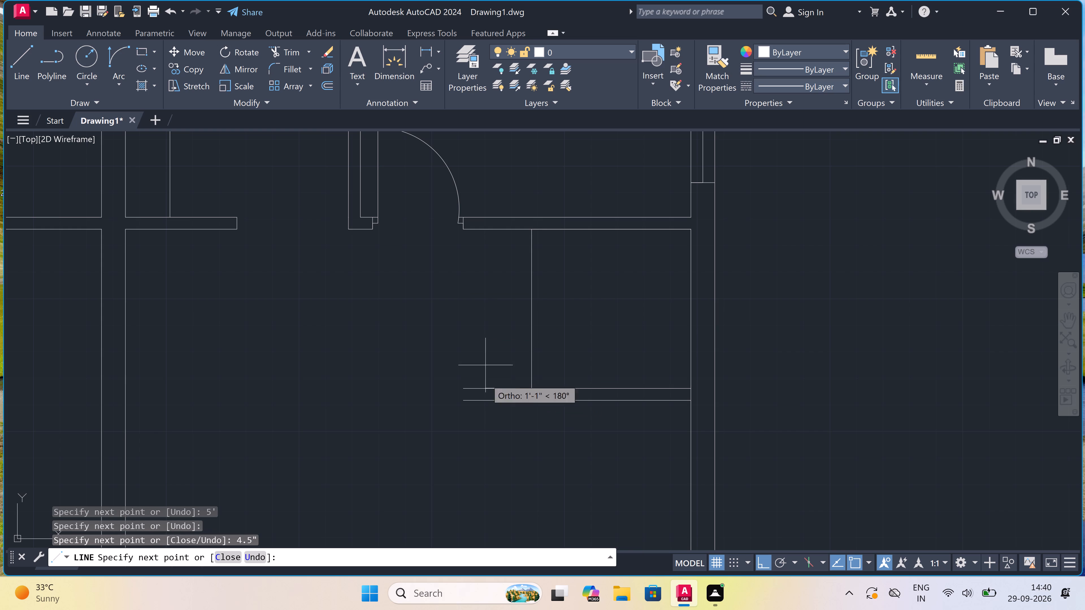
{"action": "left_click", "coordinate": [524, 229]}
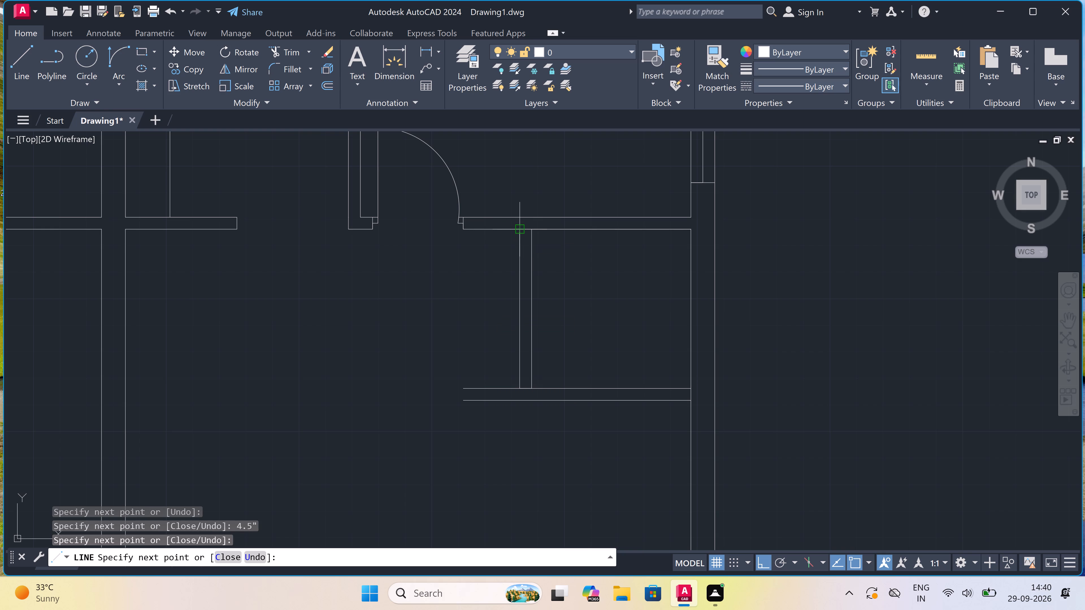
{"action": "key", "text": "Escape"}
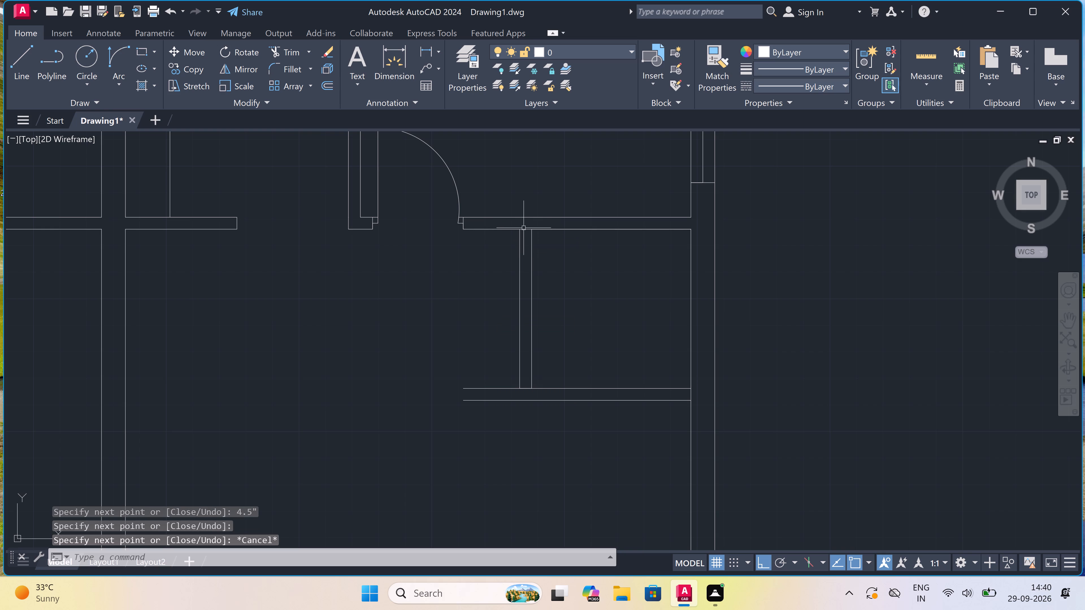
Draw the door's lower jamb line across the vertical partition, with a 2" upward stop at its midpoint and a 2' leaf into the new room.
{"action": "key", "text": "space"}
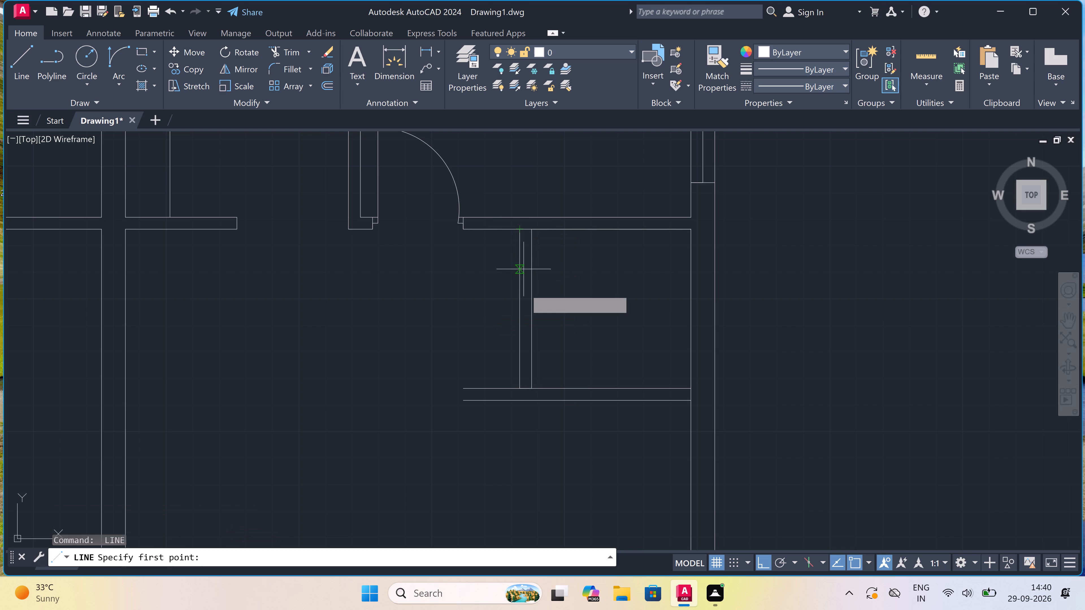
{"action": "scroll", "coordinate": [532, 370], "scroll_direction": "up", "scroll_amount": 1}
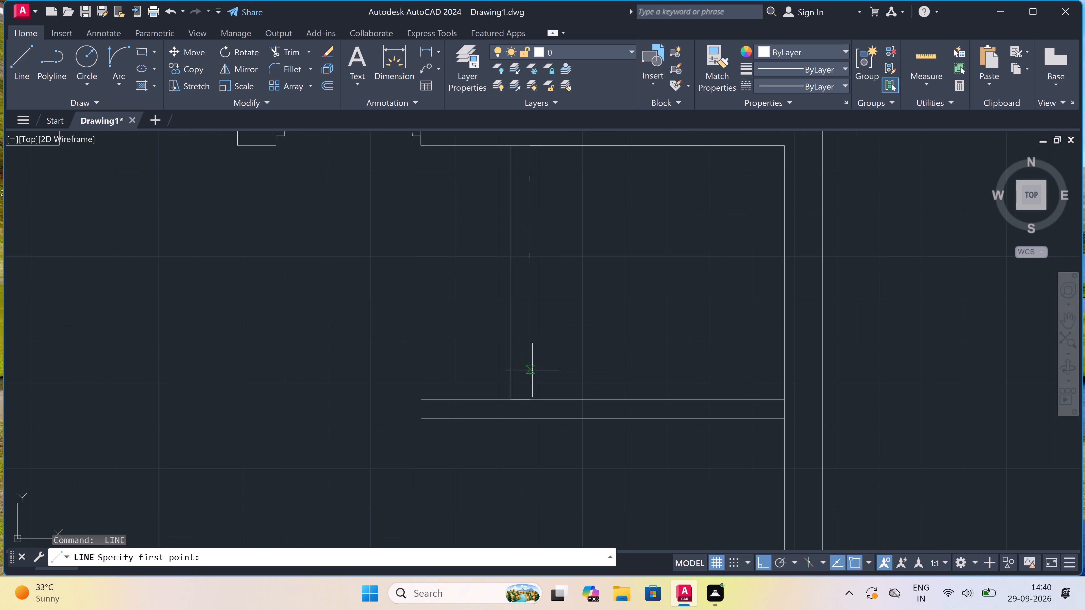
{"action": "left_click", "coordinate": [531, 373]}
{"action": "double_click", "coordinate": [511, 375]}
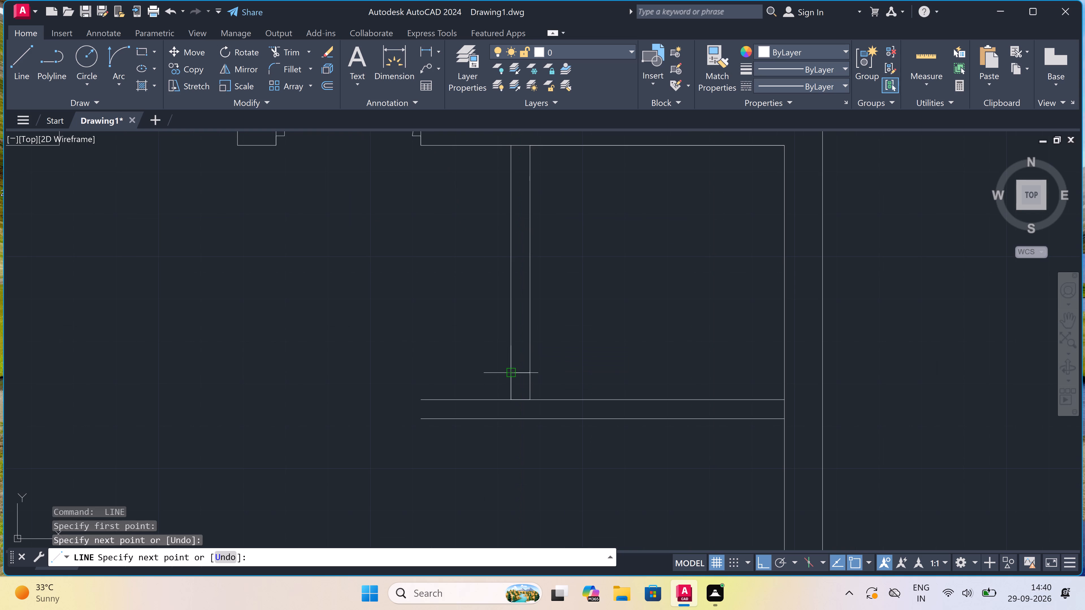
{"action": "left_click", "coordinate": [517, 373]}
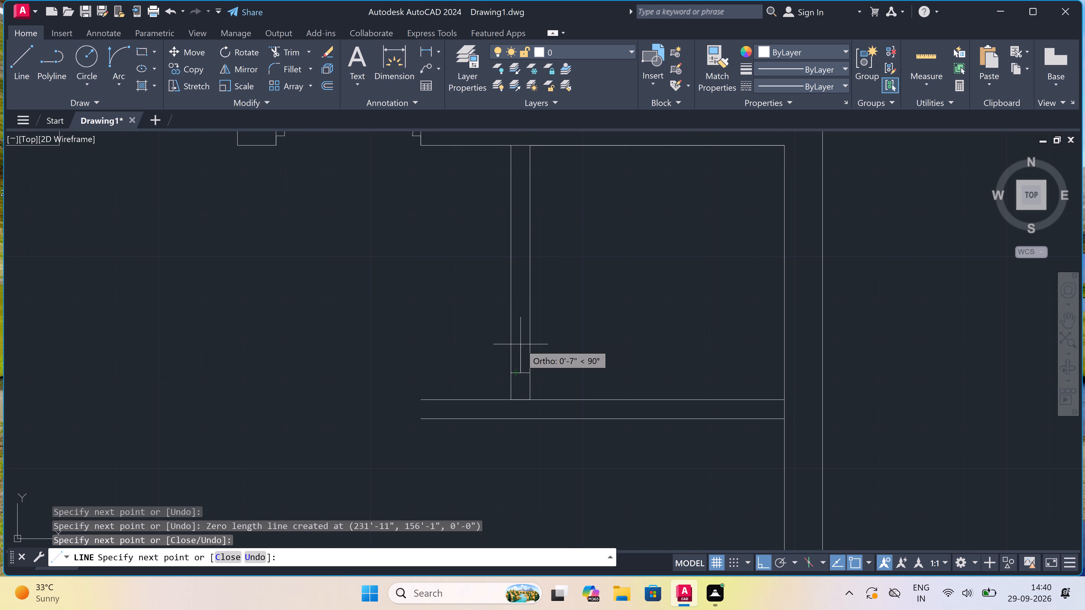
{"action": "key", "text": "2"}
{"action": "type", "text": "\""}
{"action": "key", "text": "space"}
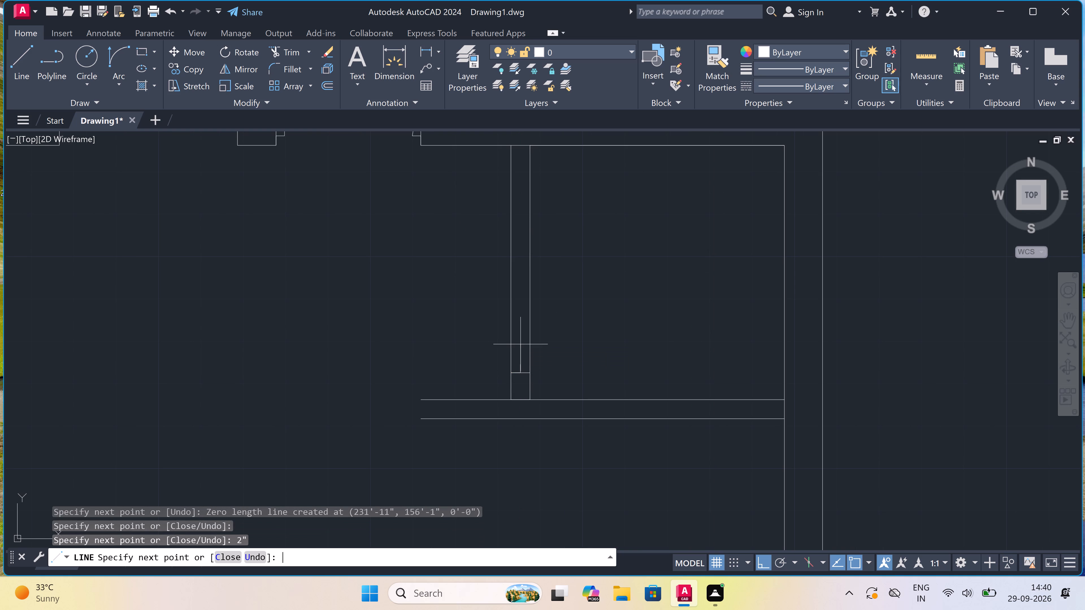
{"action": "type", "text": "2'"}
{"action": "key", "text": "space"}
{"action": "key", "text": "Escape"}
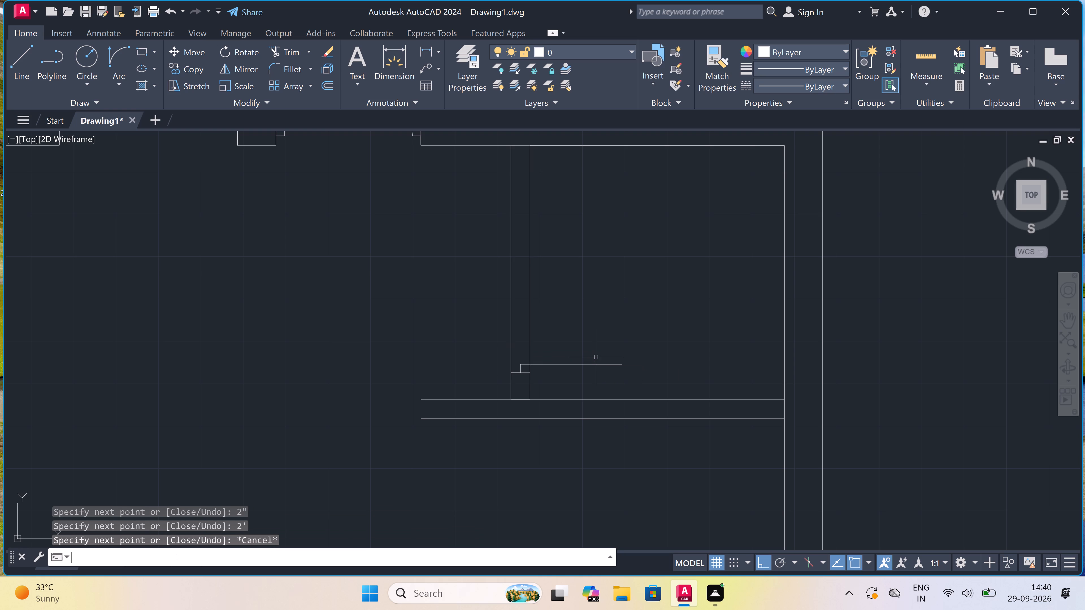
Draw the door's upper jamb line across the vertical partition, with a 2" downward stop from its midpoint.
{"action": "key", "text": "space"}
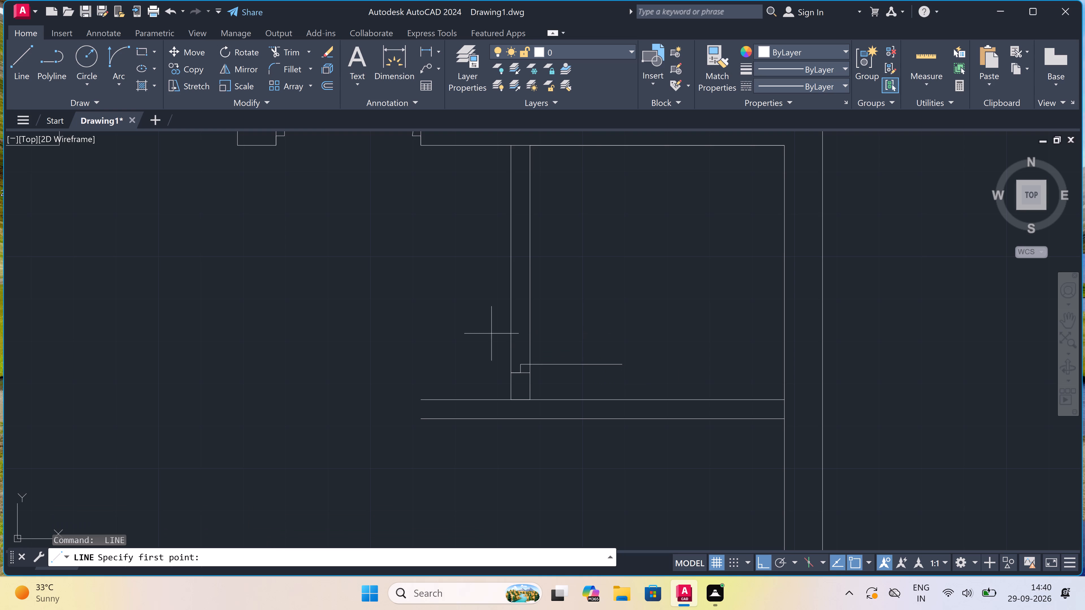
{"action": "left_click", "coordinate": [515, 272]}
{"action": "left_click", "coordinate": [528, 273]}
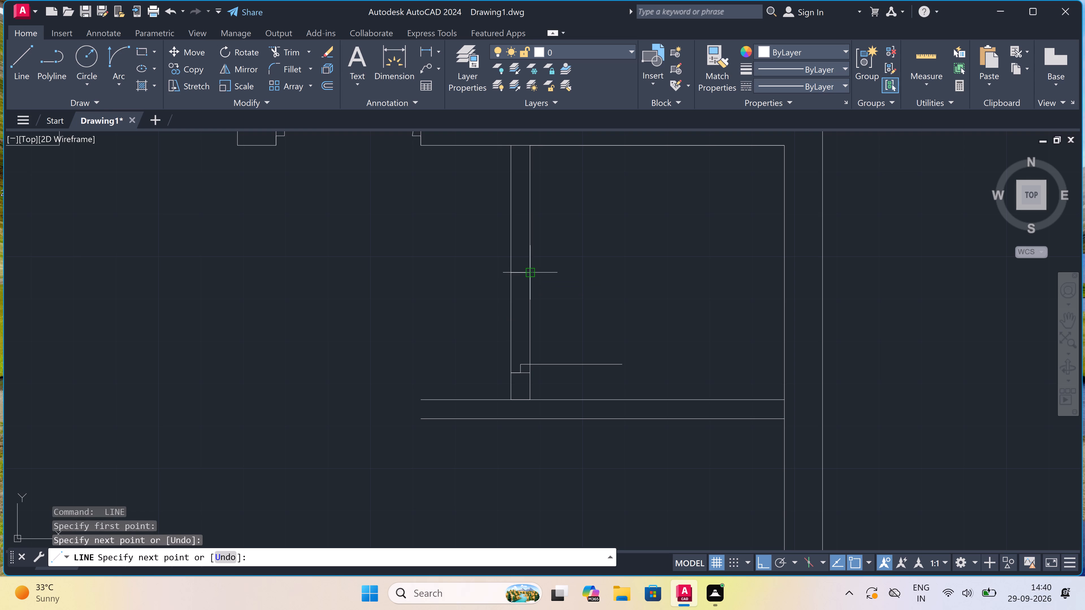
{"action": "left_click", "coordinate": [520, 271]}
{"action": "key", "text": "2"}
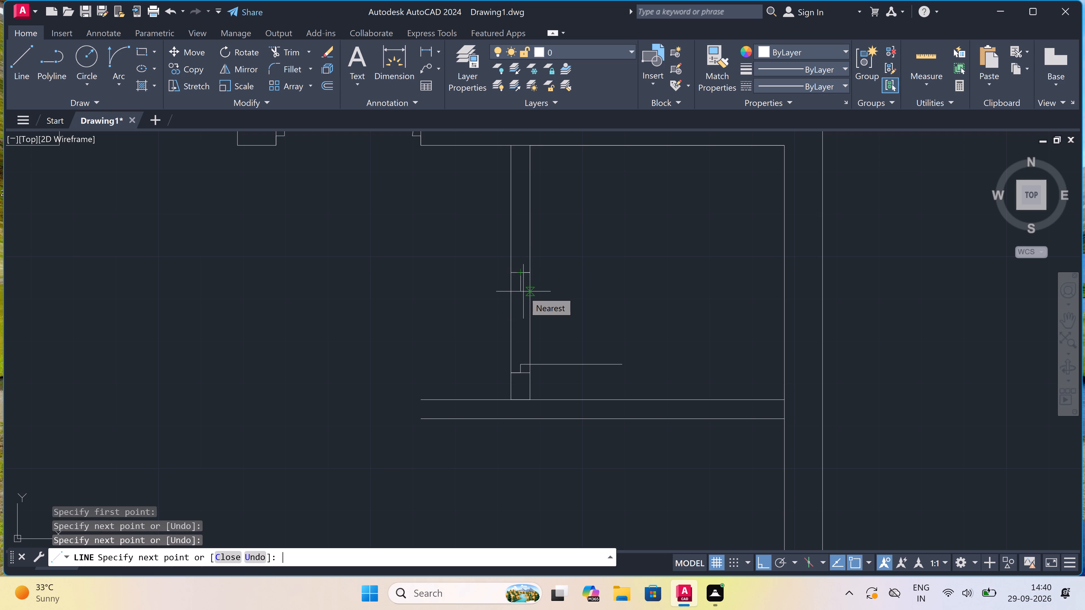
{"action": "type", "text": "\""}
{"action": "key", "text": "space"}
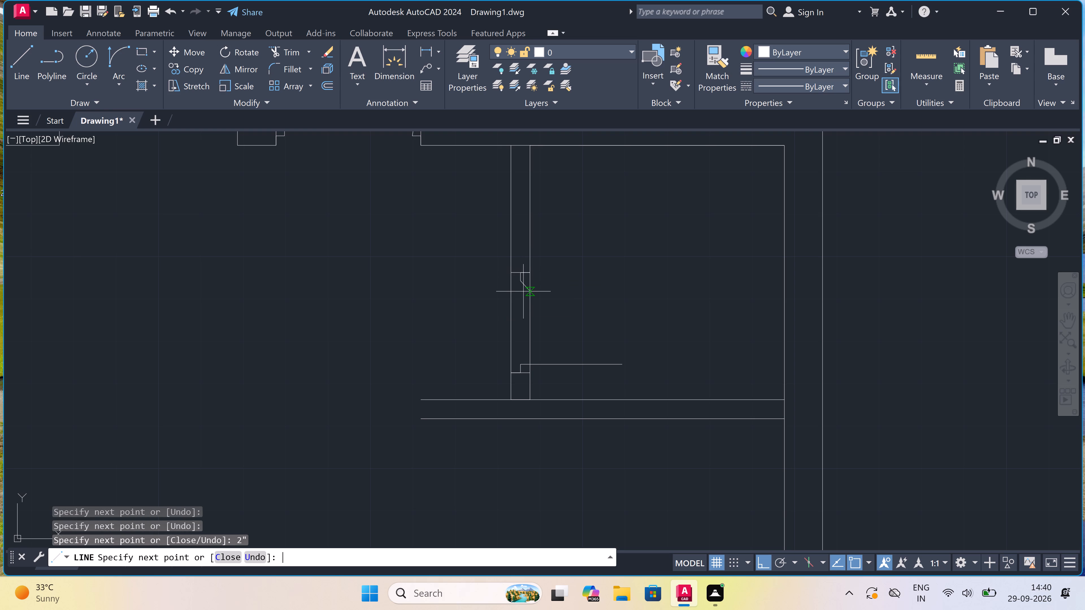
{"action": "key", "text": "Escape"}
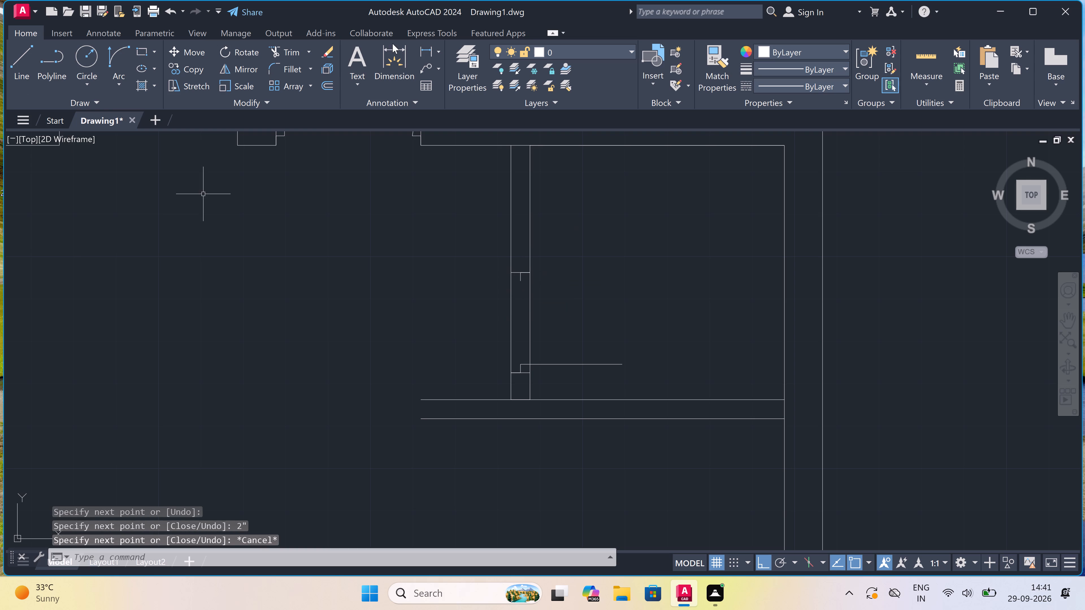
Draw the door swing arc from the outer end of the leaf to the end of the upper stop.
{"action": "left_click", "coordinate": [123, 52]}
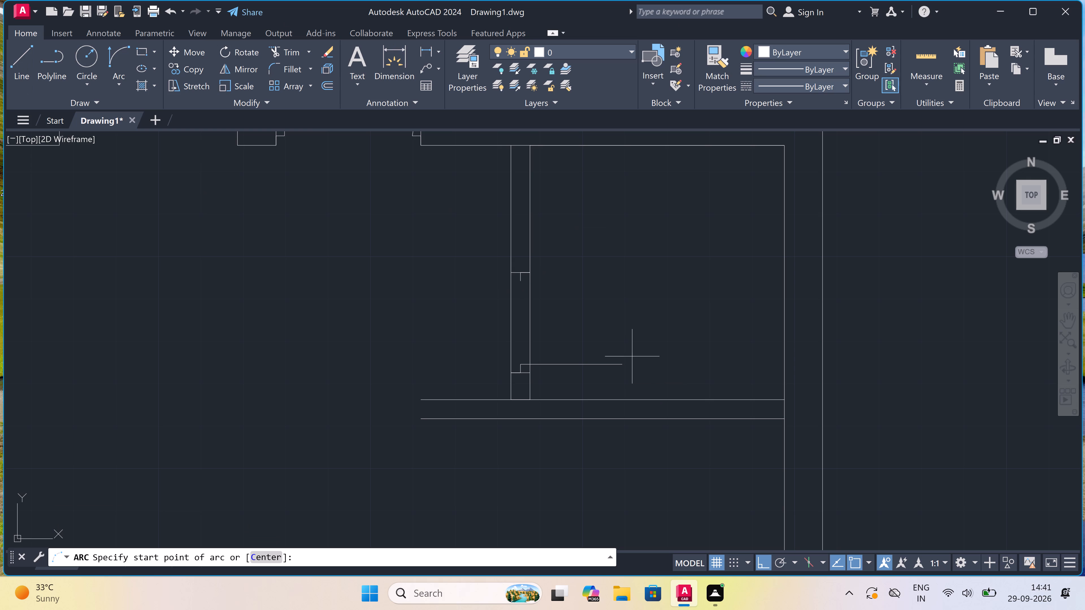
{"action": "left_click", "coordinate": [622, 359]}
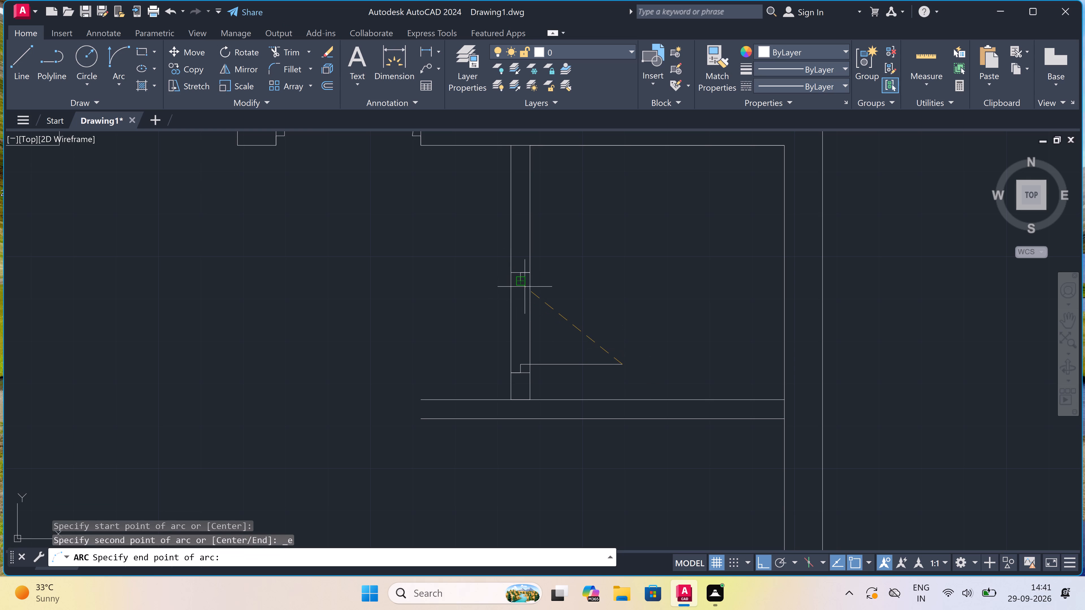
{"action": "left_click", "coordinate": [524, 279]}
{"action": "left_click", "coordinate": [603, 238]}
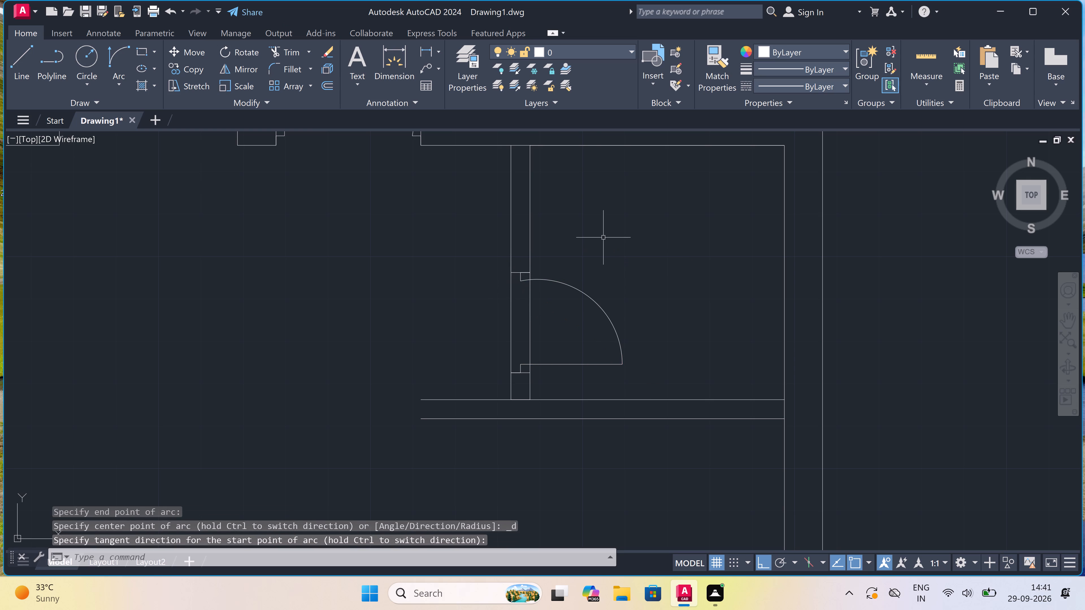
Trim both vertical partition lines between the two jambs to open the doorway of the new right-side room.
{"action": "type", "text": "tr"}
{"action": "key", "text": "space"}
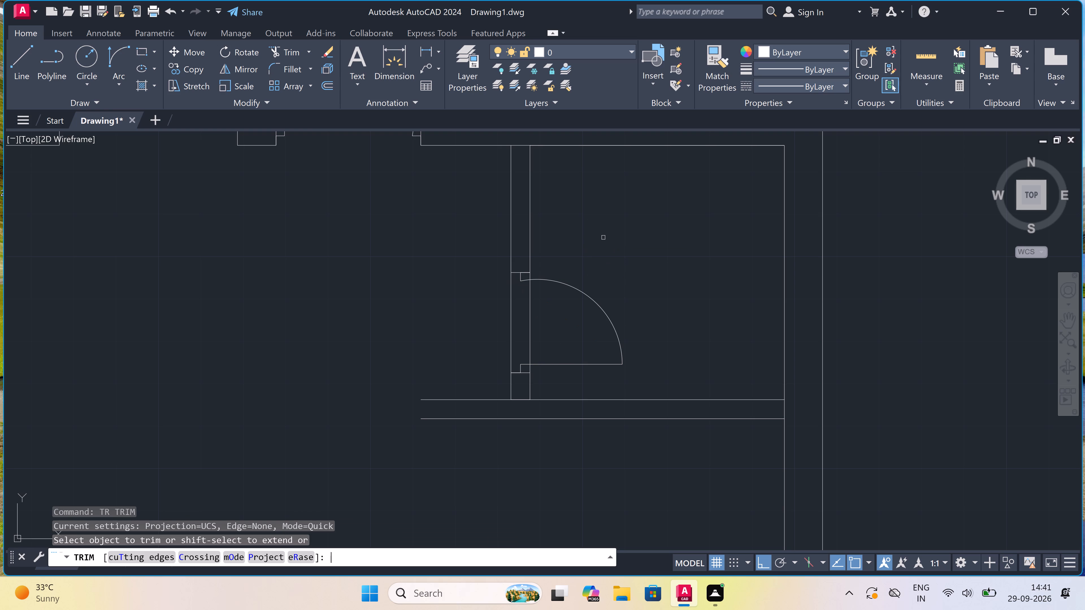
{"action": "left_click", "coordinate": [529, 329]}
{"action": "left_click", "coordinate": [508, 324]}
{"action": "left_click", "coordinate": [463, 326]}
{"action": "left_click", "coordinate": [528, 320]}
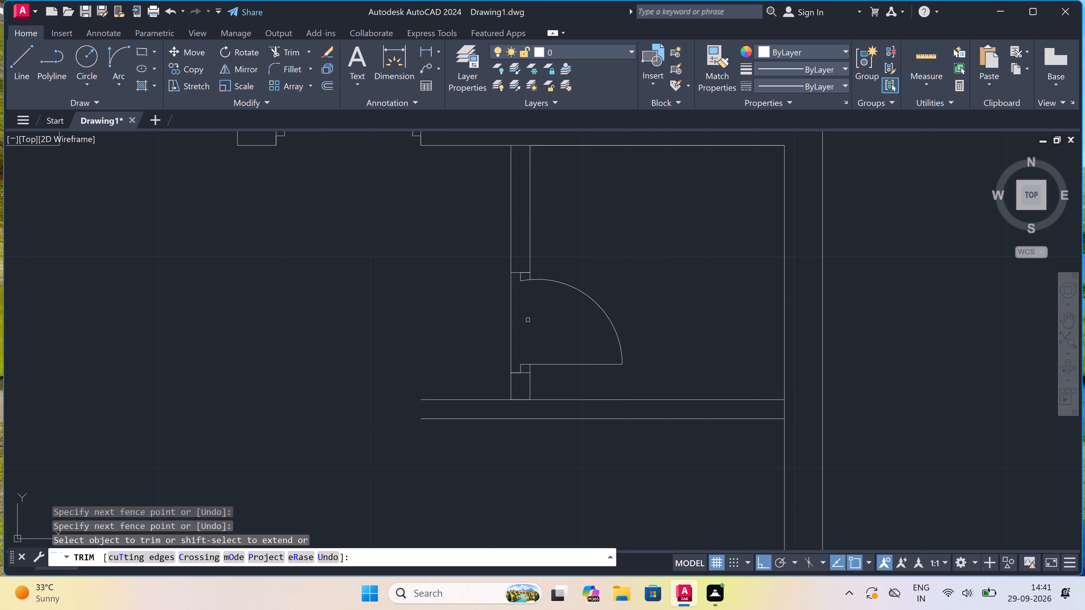
{"action": "left_click", "coordinate": [482, 328]}
{"action": "scroll", "coordinate": [482, 328], "scroll_direction": "down", "scroll_amount": 3}
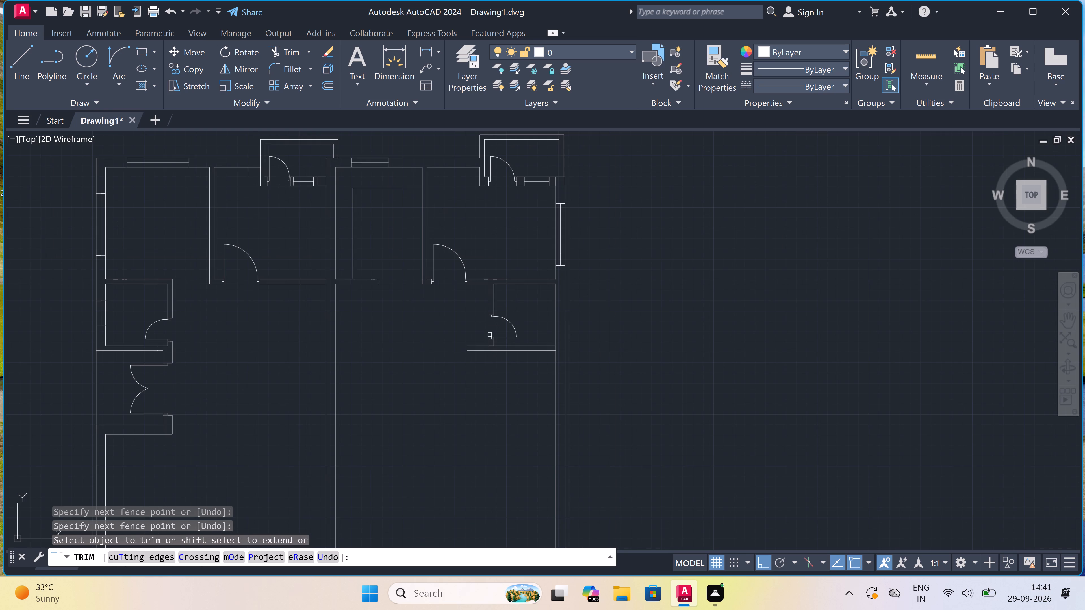
{"action": "scroll", "coordinate": [505, 351], "scroll_direction": "up", "scroll_amount": 2}
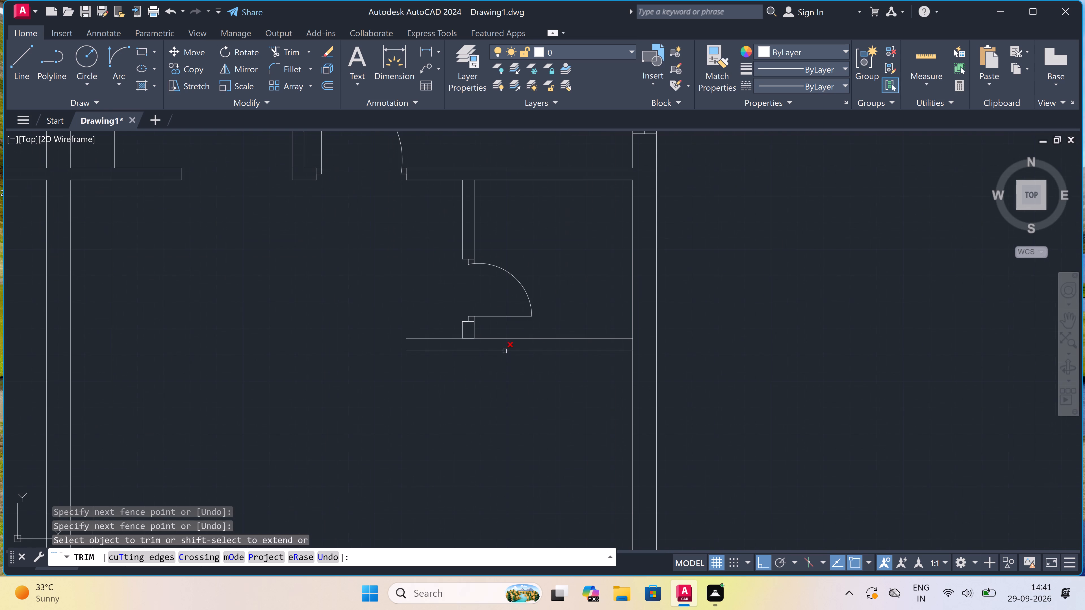
{"action": "key", "text": "Escape"}
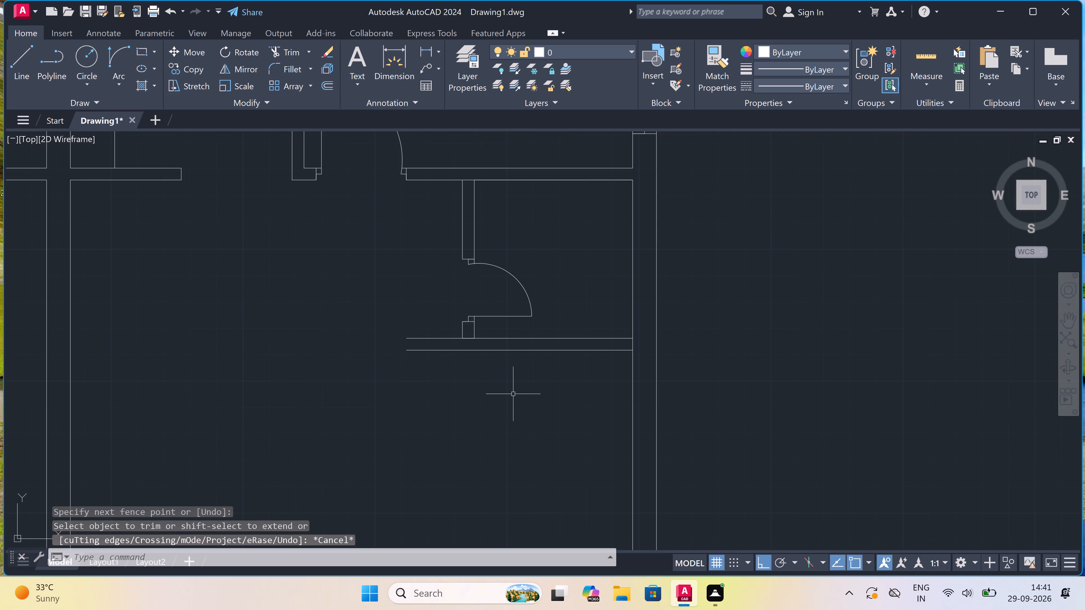
Start an Offset, picking the lower partition line's end at the right wall's inner face as the distance's first point.
{"action": "type", "text": "o"}
{"action": "key", "text": "space"}
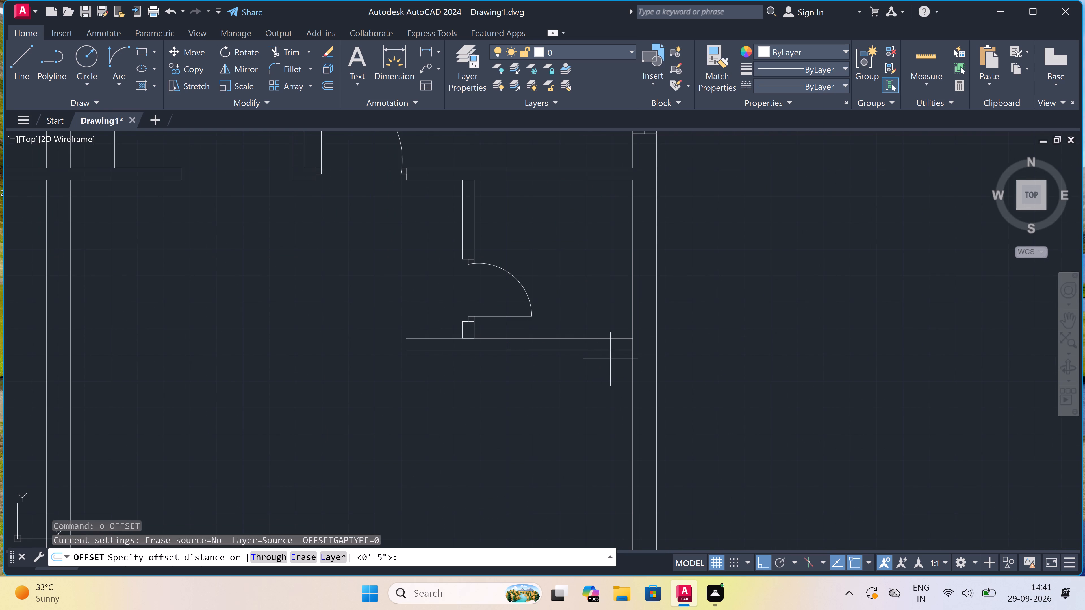
{"action": "left_click", "coordinate": [634, 349]}
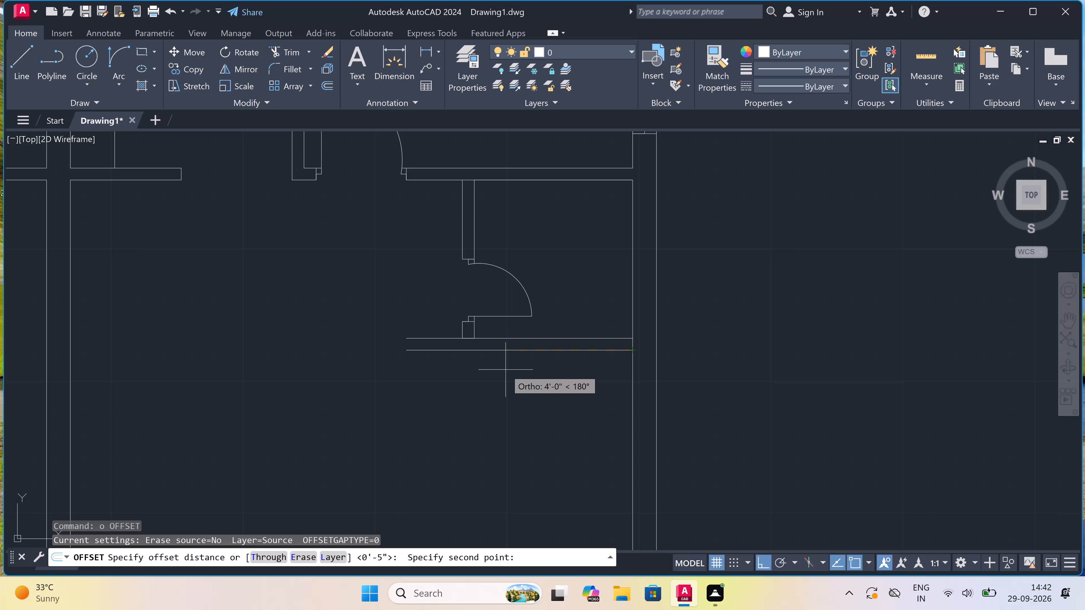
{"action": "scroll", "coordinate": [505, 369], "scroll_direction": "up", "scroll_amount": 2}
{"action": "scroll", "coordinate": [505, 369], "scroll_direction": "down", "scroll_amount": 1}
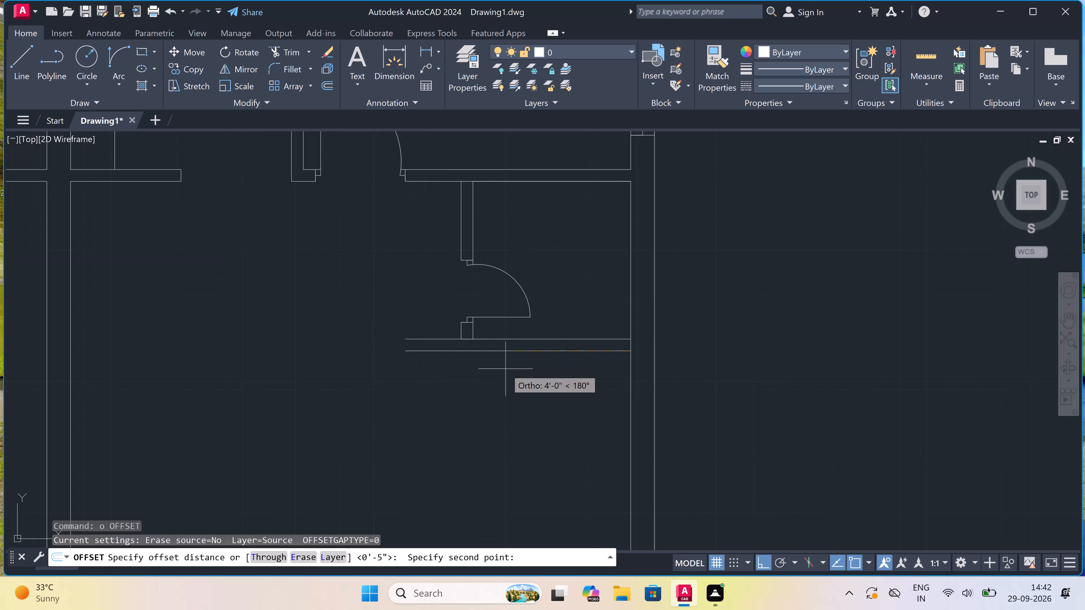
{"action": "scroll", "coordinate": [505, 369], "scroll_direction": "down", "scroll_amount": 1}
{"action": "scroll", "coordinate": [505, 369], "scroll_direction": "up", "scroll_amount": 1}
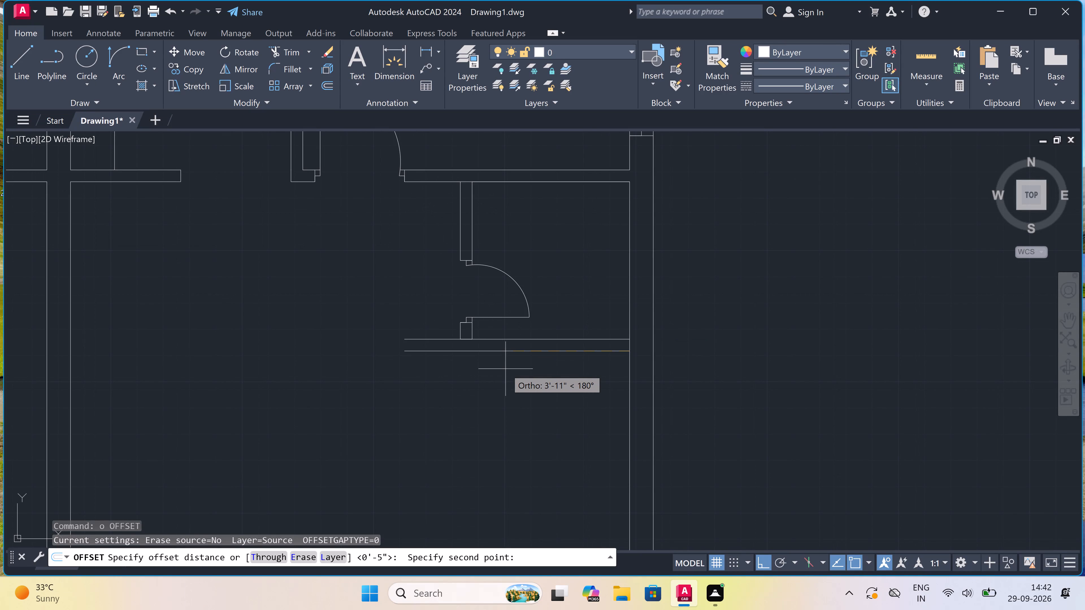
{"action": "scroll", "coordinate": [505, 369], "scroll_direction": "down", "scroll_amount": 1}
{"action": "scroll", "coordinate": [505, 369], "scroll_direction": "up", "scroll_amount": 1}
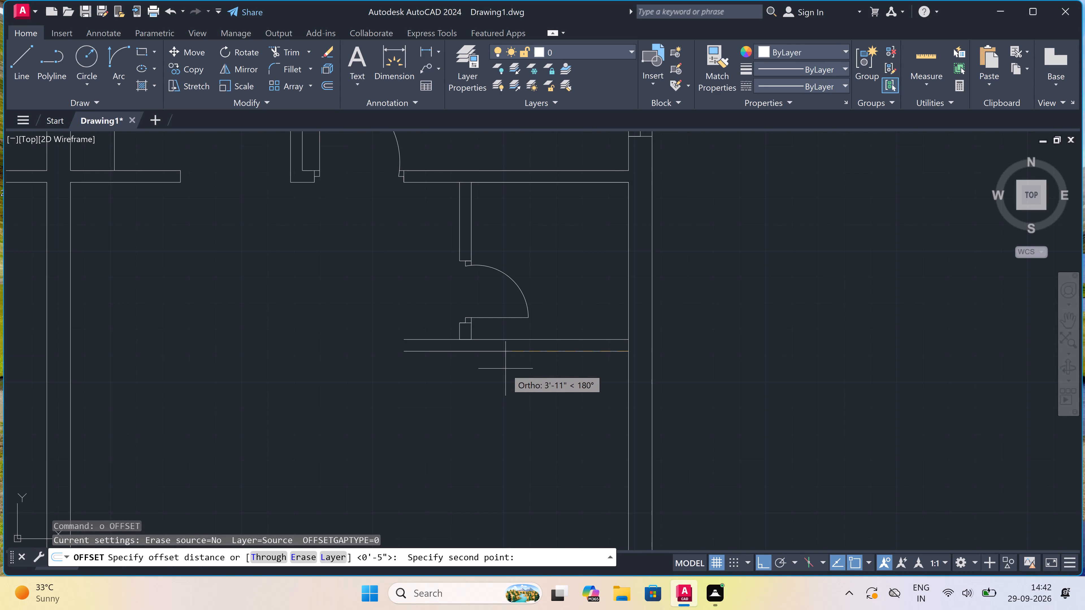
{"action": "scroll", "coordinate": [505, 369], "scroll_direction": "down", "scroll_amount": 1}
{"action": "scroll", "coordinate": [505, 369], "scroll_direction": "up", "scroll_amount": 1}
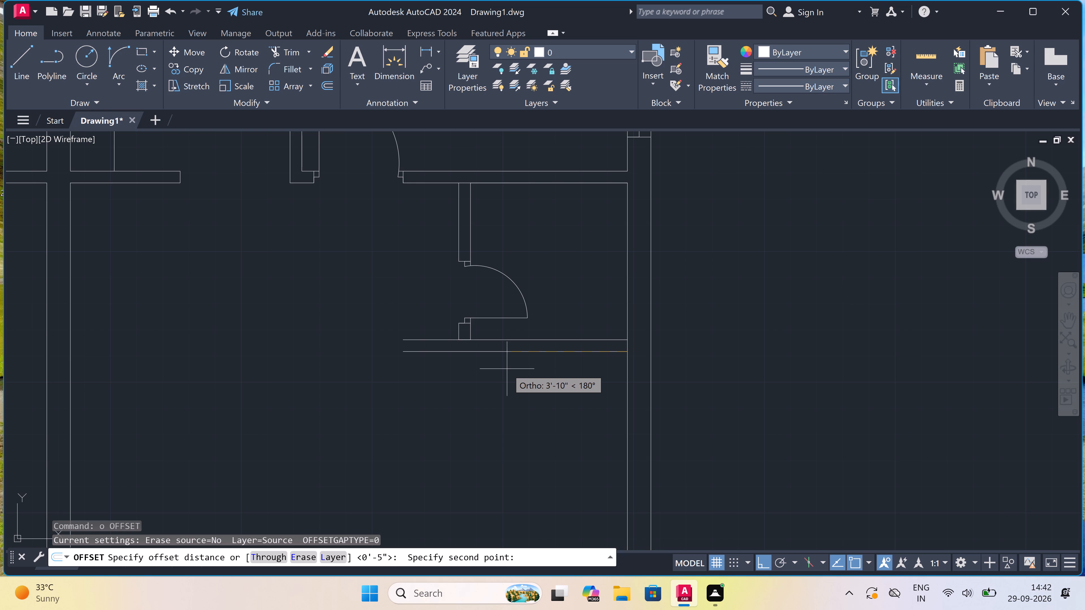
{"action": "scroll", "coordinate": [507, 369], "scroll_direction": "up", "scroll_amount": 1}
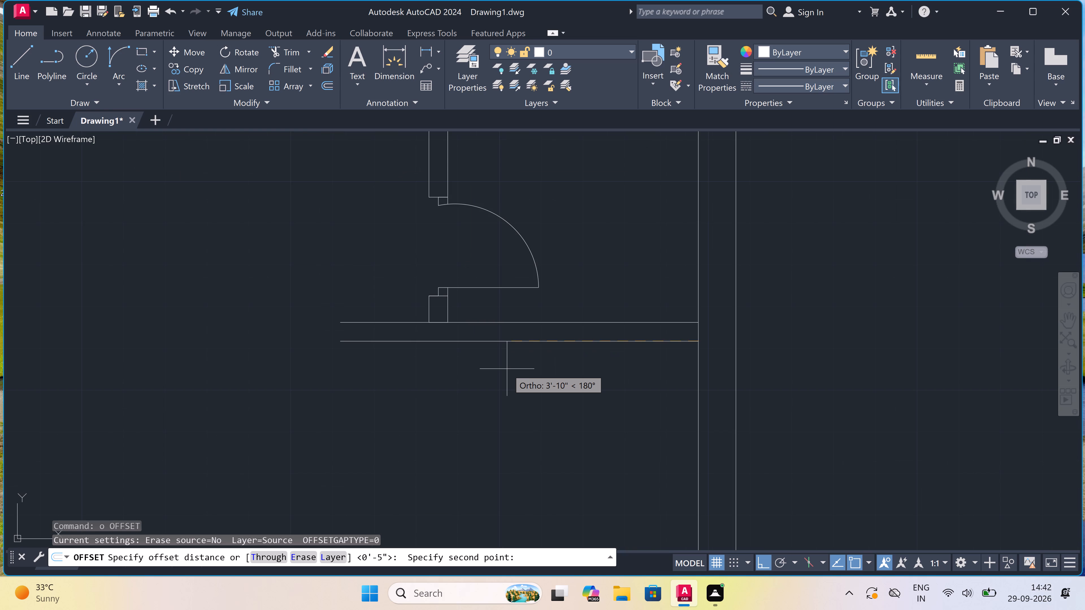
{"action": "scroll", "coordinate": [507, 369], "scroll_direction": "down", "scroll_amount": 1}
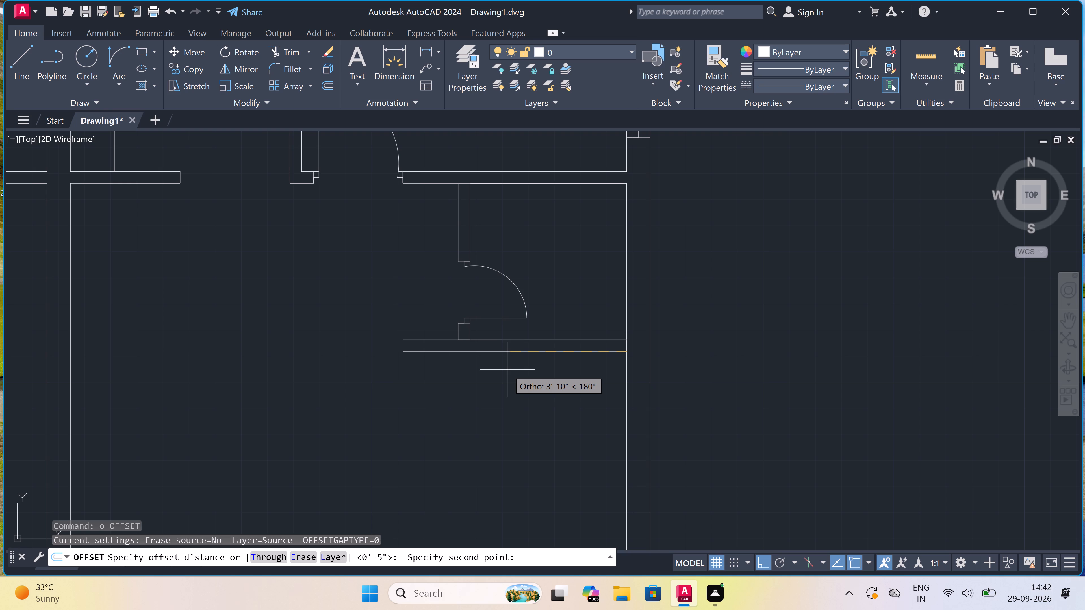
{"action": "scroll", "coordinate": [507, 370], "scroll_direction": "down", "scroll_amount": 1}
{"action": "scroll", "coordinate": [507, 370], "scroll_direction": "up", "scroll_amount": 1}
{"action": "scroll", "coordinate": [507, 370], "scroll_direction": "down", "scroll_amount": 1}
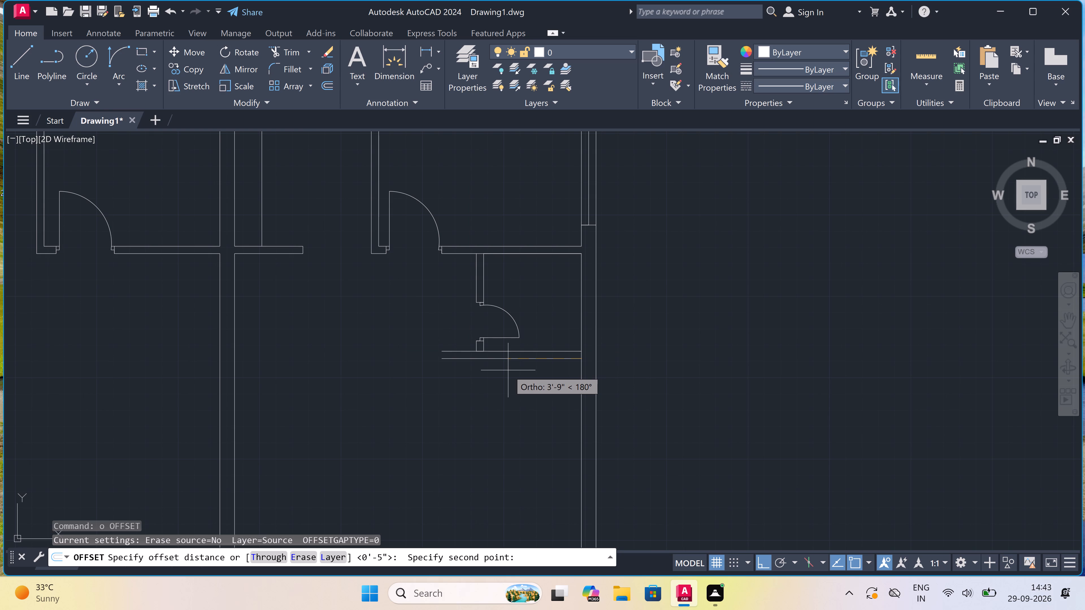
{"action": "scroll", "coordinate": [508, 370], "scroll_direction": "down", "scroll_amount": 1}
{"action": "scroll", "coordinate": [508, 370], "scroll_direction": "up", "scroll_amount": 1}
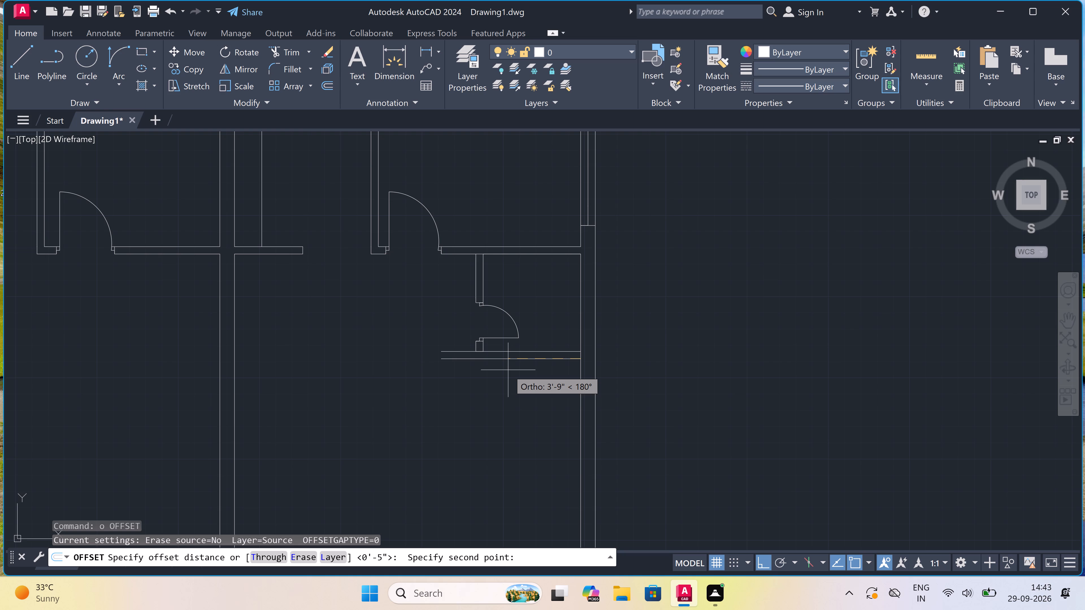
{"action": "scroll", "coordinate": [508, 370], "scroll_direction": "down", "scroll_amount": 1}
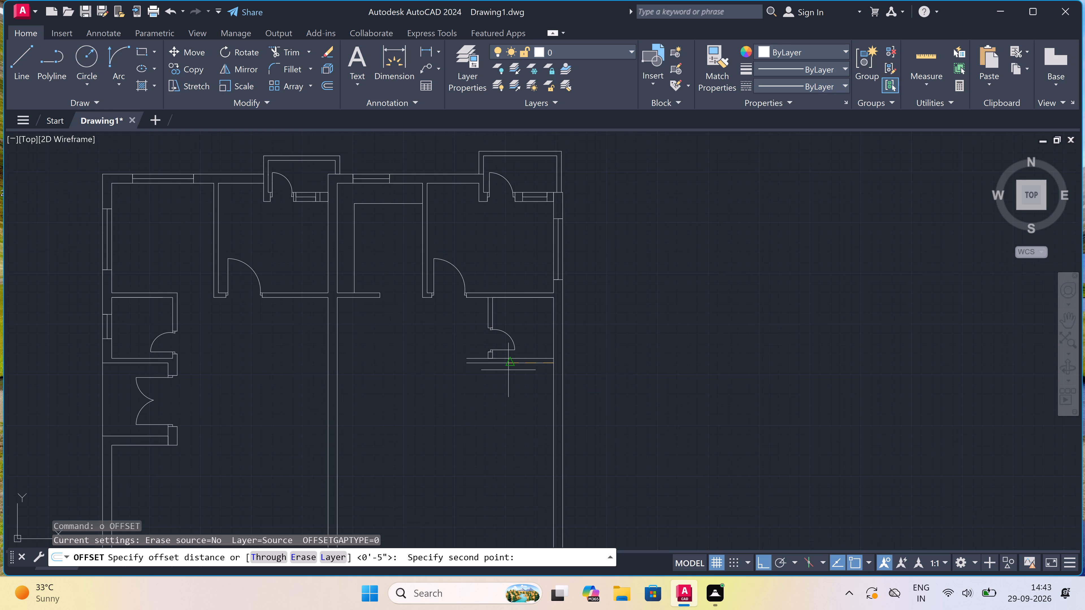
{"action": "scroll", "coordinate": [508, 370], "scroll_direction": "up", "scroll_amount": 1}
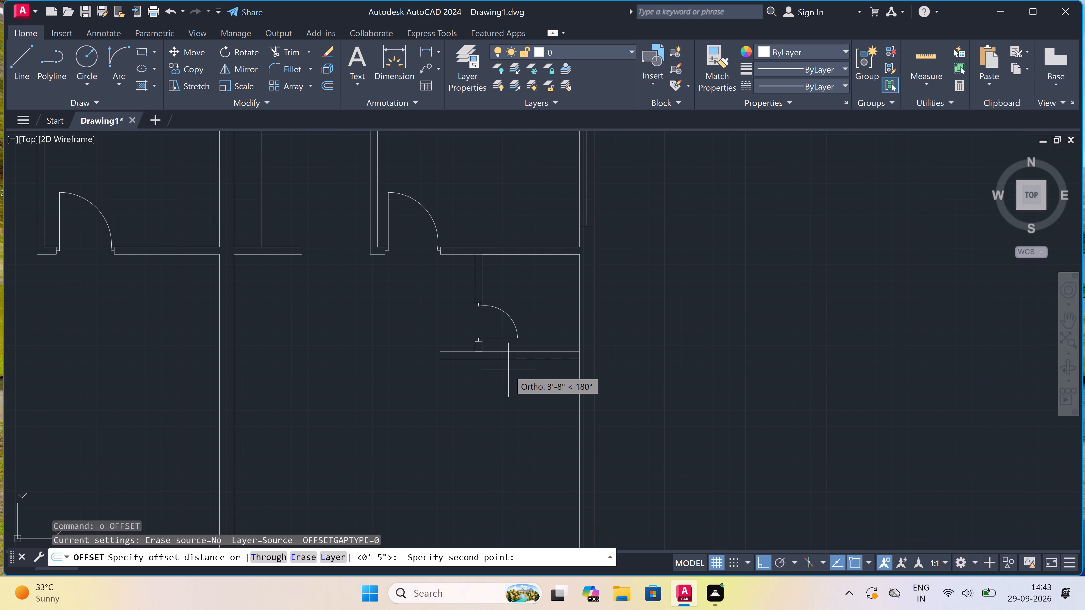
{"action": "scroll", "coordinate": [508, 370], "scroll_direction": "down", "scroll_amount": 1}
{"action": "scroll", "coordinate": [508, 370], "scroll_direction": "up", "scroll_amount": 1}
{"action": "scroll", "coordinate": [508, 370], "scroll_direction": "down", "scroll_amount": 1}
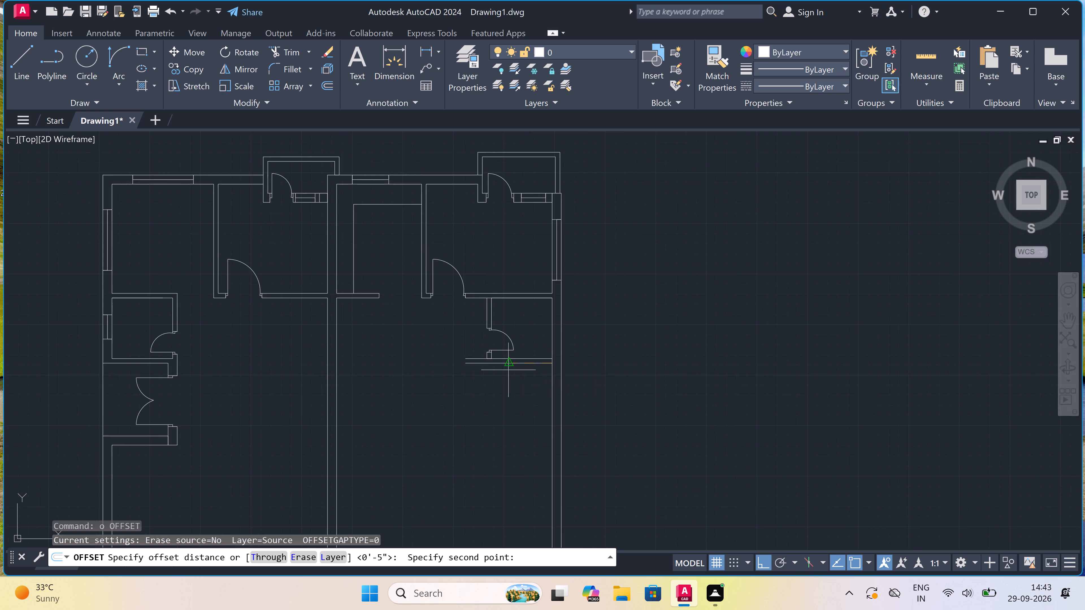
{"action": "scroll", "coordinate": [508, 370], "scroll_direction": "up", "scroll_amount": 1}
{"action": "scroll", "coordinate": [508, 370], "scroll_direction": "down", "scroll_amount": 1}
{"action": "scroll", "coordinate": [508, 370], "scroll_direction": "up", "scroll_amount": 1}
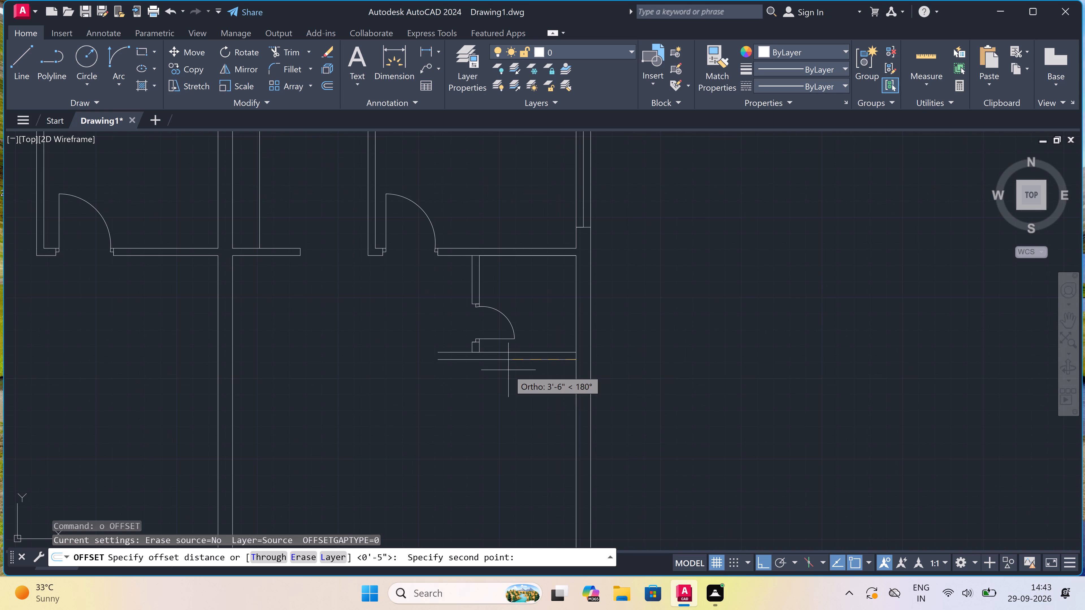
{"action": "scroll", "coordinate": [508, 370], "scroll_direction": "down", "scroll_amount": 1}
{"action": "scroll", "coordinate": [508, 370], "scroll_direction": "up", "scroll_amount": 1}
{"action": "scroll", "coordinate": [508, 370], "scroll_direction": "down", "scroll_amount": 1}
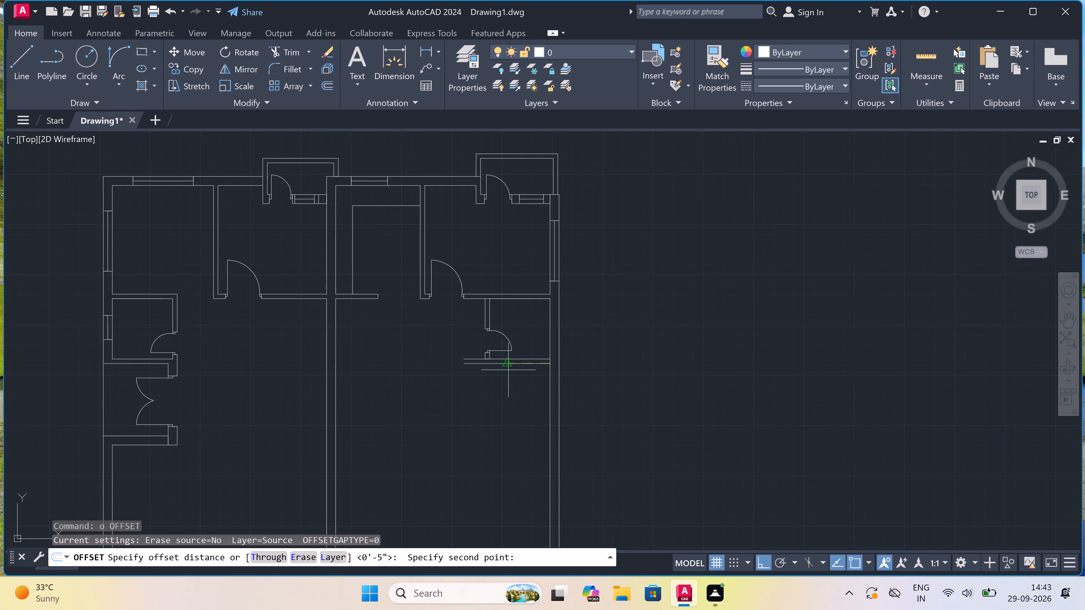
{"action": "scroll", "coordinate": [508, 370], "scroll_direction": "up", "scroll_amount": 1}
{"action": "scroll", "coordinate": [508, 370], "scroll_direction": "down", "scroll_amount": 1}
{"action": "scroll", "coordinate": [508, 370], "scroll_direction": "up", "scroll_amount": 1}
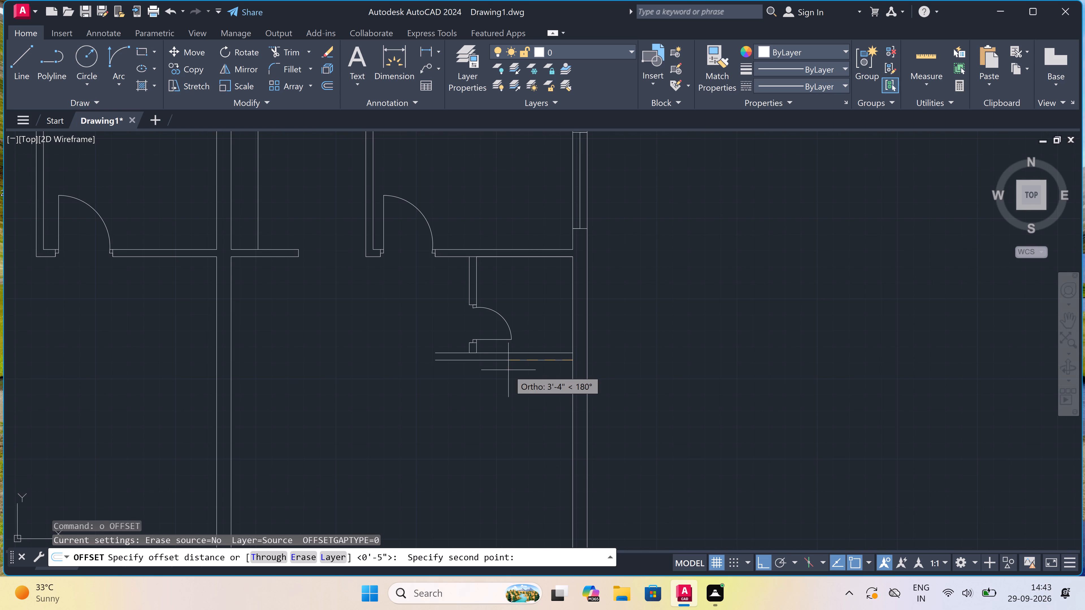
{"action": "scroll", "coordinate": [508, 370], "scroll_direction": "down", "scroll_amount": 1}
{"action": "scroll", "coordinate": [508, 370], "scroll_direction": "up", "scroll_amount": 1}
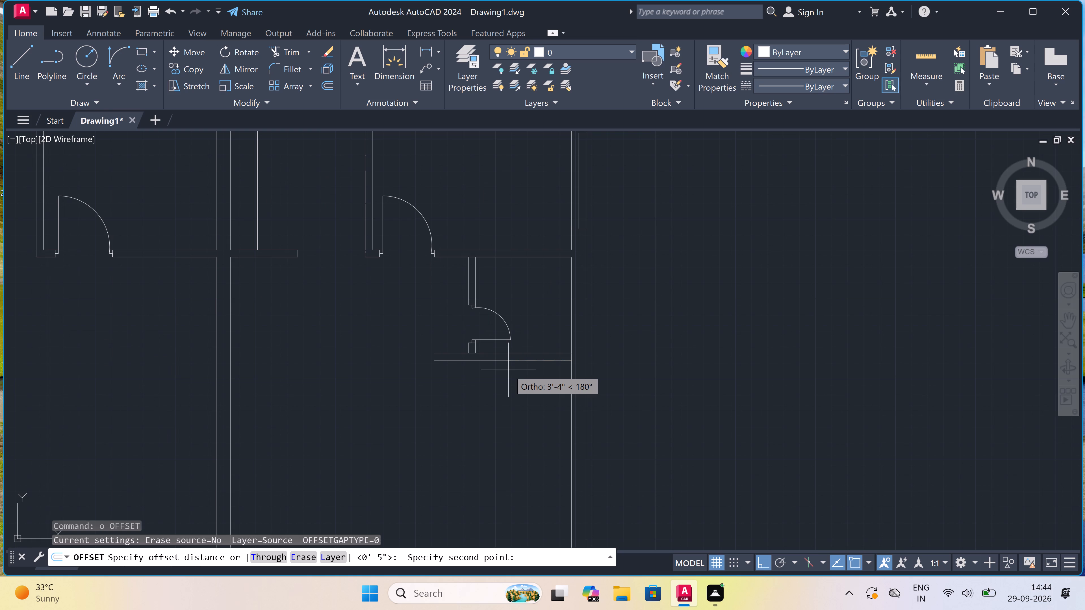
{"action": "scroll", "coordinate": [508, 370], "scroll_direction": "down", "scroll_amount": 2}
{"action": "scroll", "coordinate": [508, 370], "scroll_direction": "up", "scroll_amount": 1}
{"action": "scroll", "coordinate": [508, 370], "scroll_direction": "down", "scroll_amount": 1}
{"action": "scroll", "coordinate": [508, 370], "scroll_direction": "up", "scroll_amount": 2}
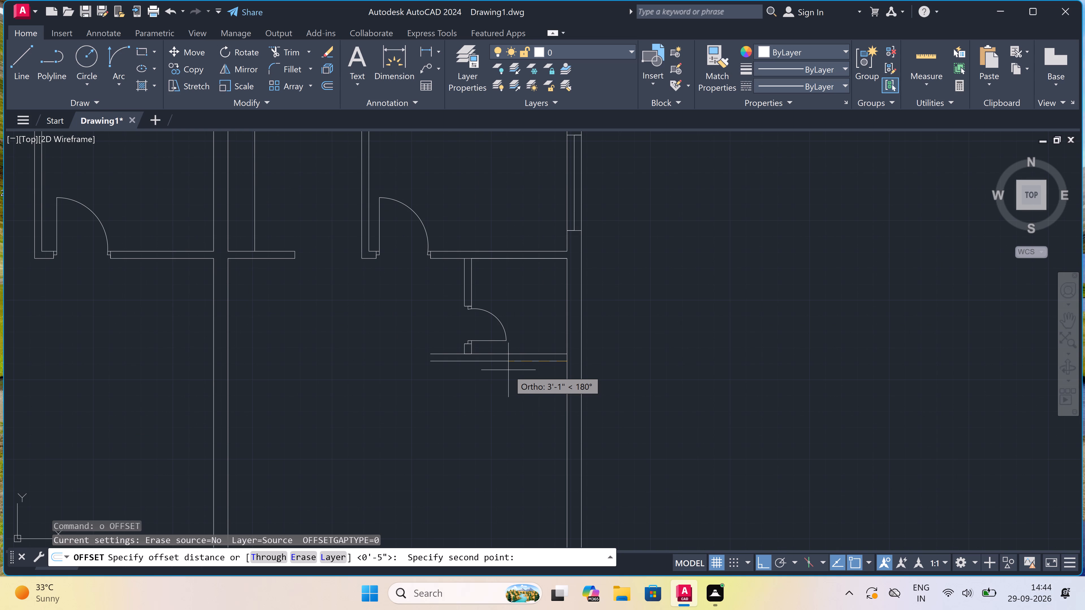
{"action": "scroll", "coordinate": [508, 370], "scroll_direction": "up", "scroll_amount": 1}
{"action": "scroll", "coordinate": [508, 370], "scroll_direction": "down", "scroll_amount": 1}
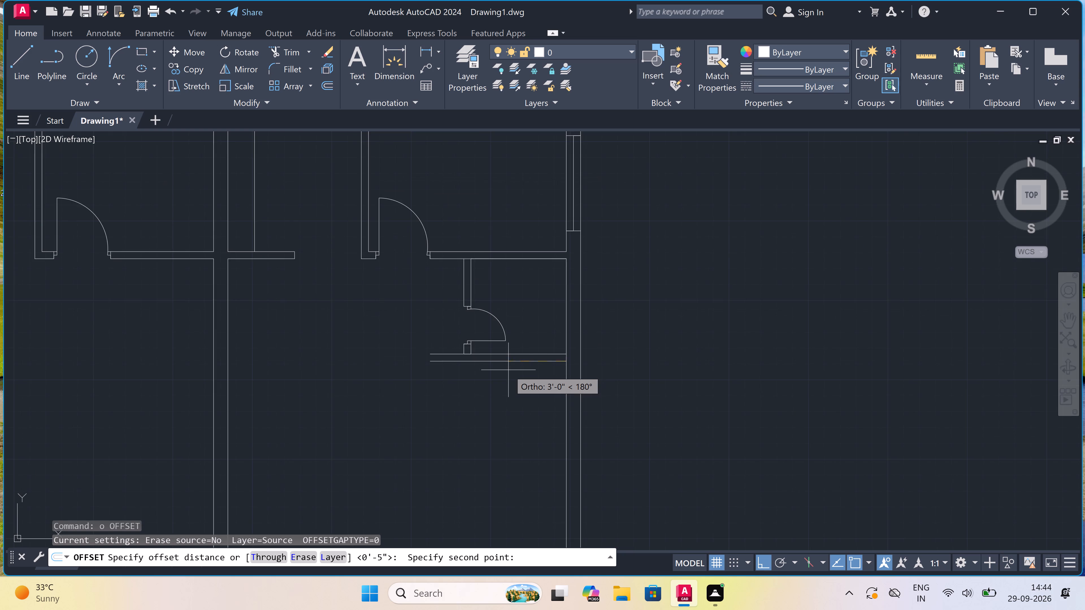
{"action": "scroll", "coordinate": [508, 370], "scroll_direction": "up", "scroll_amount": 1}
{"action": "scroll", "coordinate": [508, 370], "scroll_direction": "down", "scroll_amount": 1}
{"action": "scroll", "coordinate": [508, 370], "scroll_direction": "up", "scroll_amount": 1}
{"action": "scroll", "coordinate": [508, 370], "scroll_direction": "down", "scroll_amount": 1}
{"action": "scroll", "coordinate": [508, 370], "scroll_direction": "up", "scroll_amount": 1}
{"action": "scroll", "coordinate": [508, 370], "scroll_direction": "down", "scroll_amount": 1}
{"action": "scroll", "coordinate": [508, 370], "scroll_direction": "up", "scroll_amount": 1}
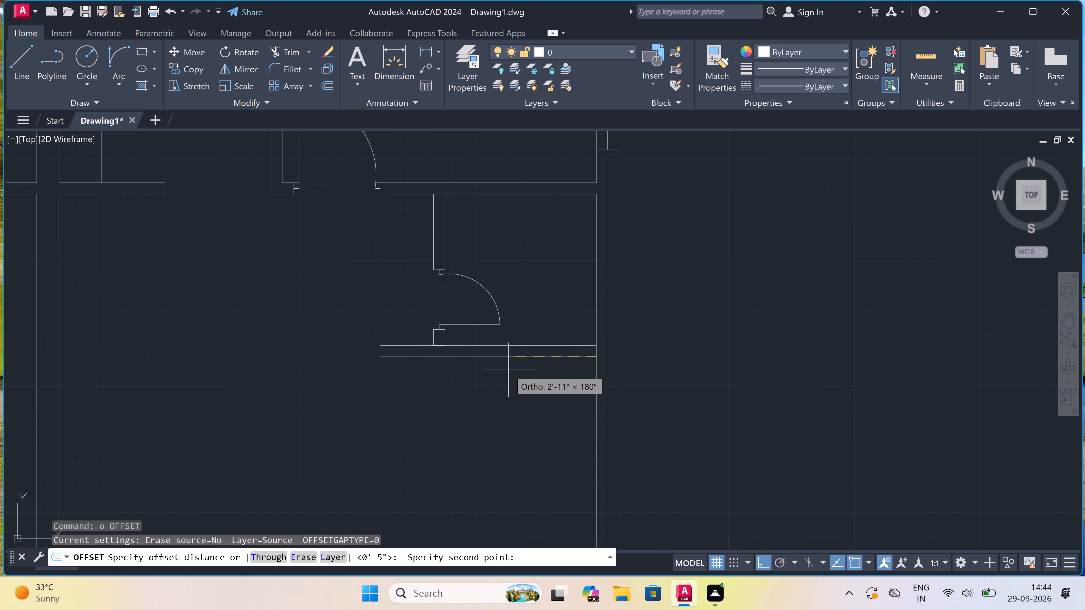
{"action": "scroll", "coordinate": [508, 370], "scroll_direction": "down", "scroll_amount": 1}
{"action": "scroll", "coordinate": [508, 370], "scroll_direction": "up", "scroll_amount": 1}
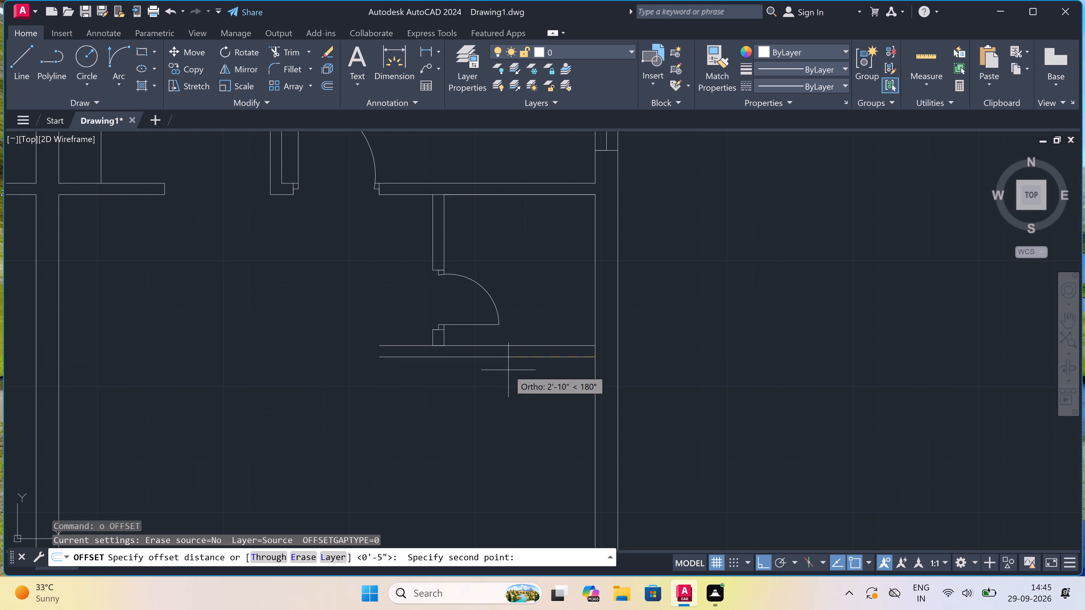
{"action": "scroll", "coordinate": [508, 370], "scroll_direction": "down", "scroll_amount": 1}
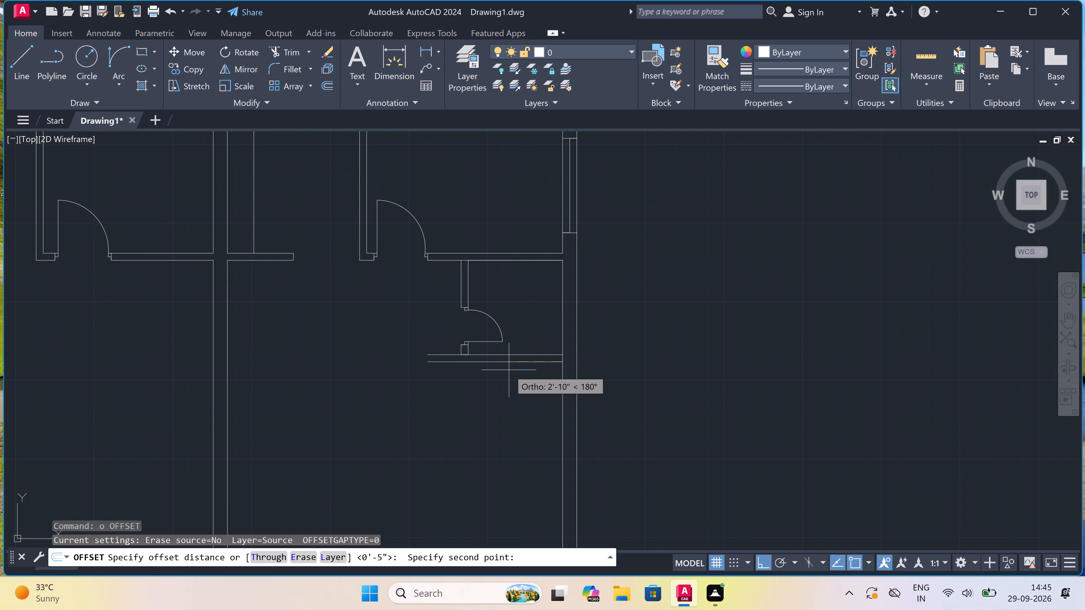
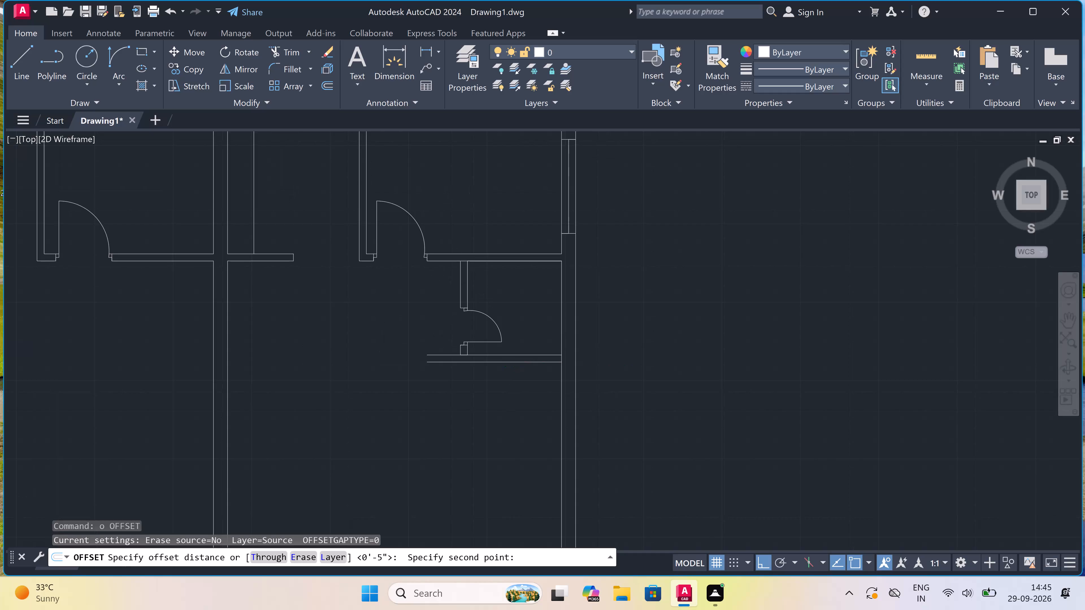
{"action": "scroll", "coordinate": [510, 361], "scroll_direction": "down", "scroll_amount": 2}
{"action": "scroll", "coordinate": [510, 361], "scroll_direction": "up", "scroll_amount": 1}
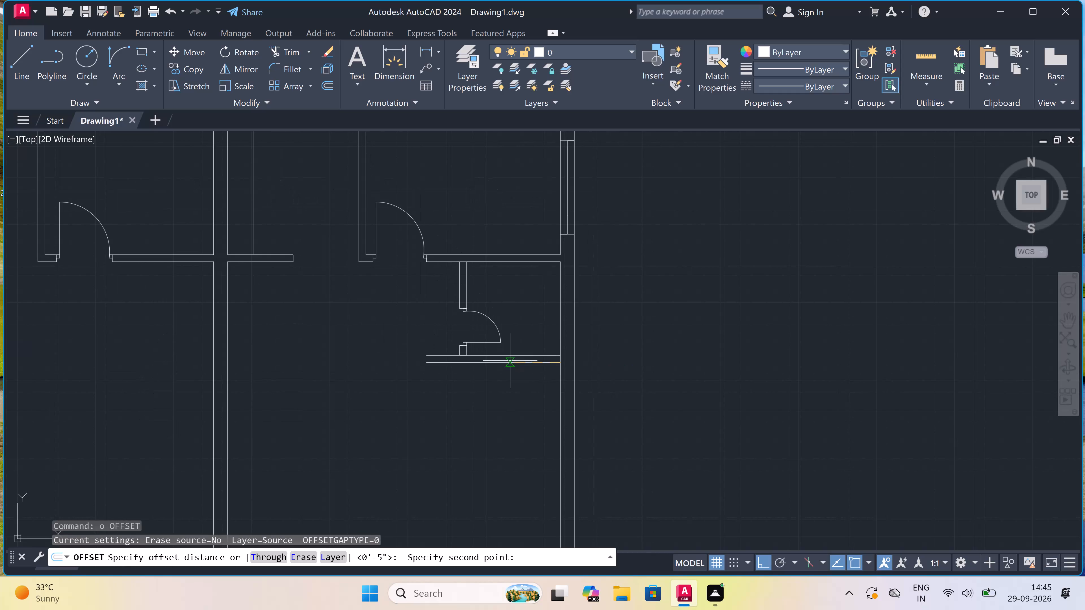
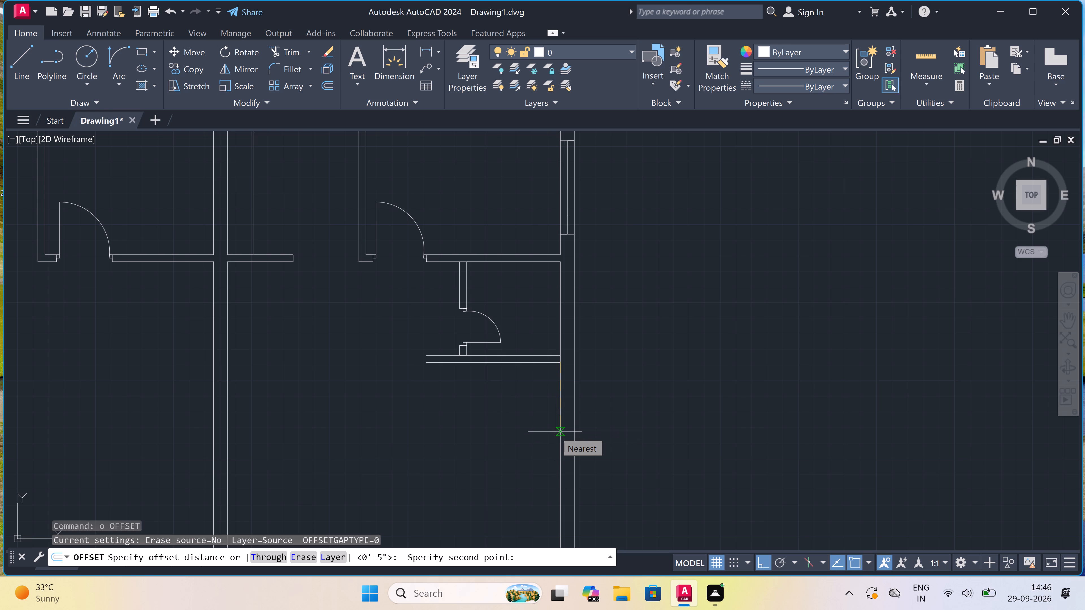
Offset the lower line of the partition below the small right-side room 4'7.5" downward.
{"action": "type", "text": "4'"}
{"action": "type", "text": "7."}
{"action": "type", "text": "5\""}
{"action": "key", "text": "space"}
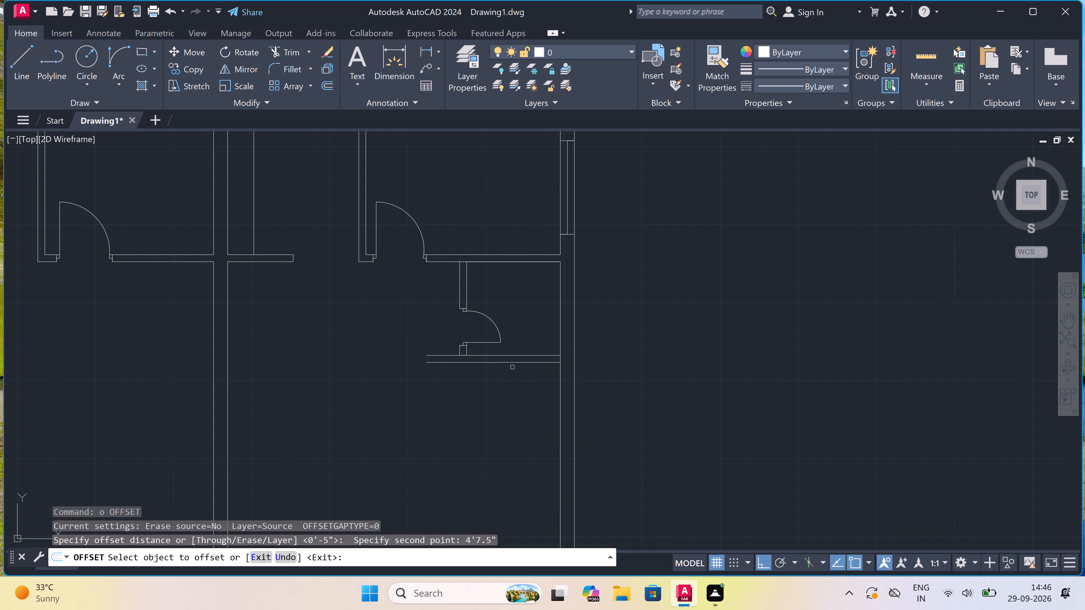
{"action": "left_click", "coordinate": [511, 363]}
{"action": "left_click", "coordinate": [512, 378]}
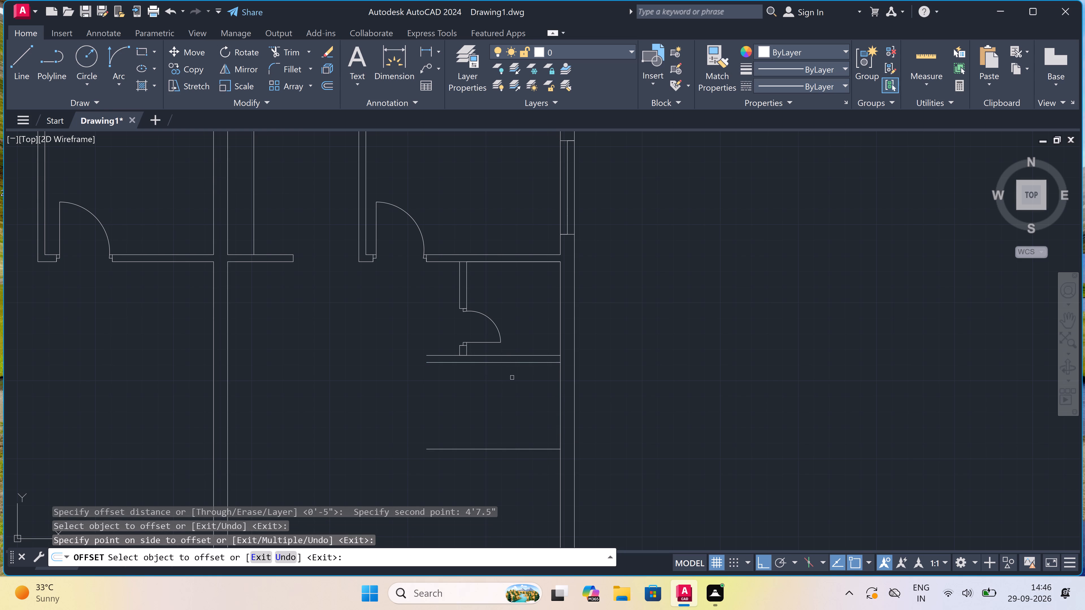
{"action": "key", "text": "Escape"}
Offset the new horizontal line 4.5" downward to form the second partition's thickness.
{"action": "key", "text": "space"}
{"action": "left_click", "coordinate": [490, 447]}
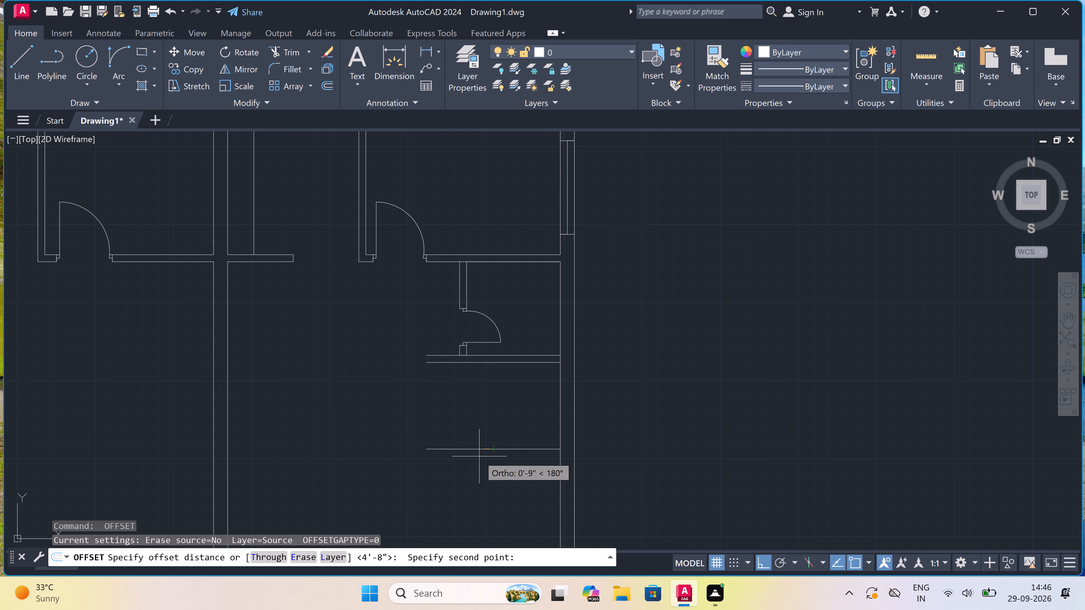
{"action": "type", "text": "4.5\""}
{"action": "key", "text": "space"}
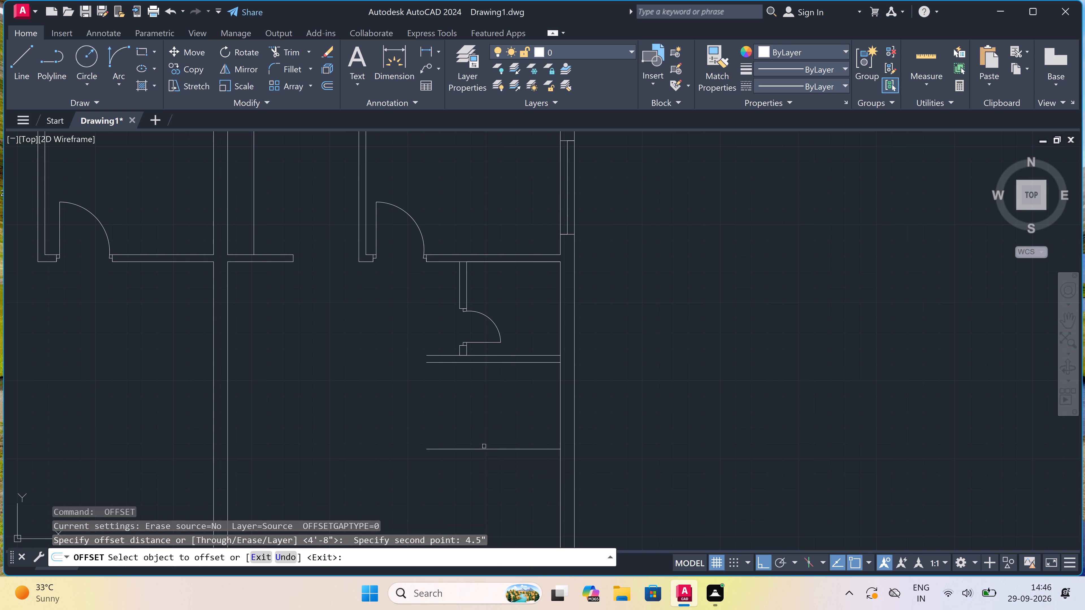
{"action": "left_click_drag", "start_coordinate": [482, 450], "coordinate": [481, 453]}
{"action": "left_click", "coordinate": [479, 479]}
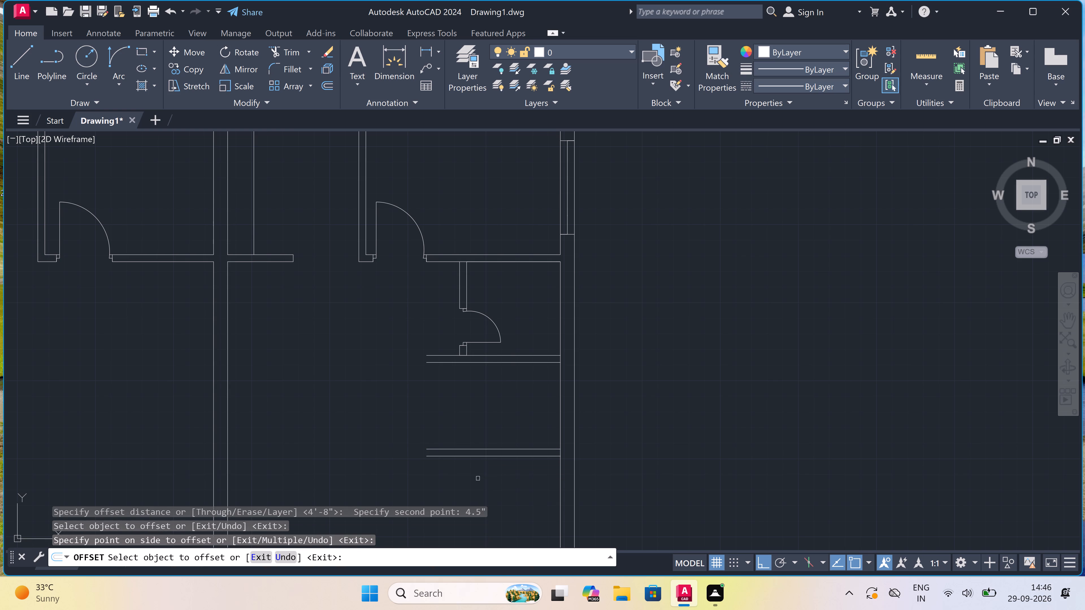
{"action": "key", "text": "Escape"}
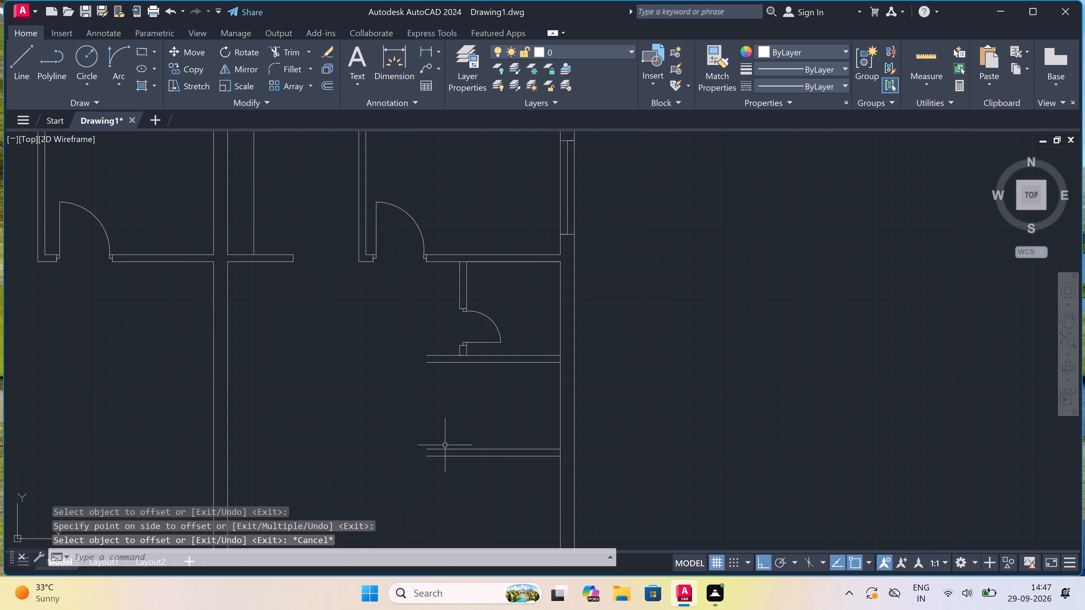
Draw a 9" thick vertical wall between the two horizontal partitions, its outer face aligned with the door wall above.
{"action": "type", "text": "l"}
{"action": "key", "text": "space"}
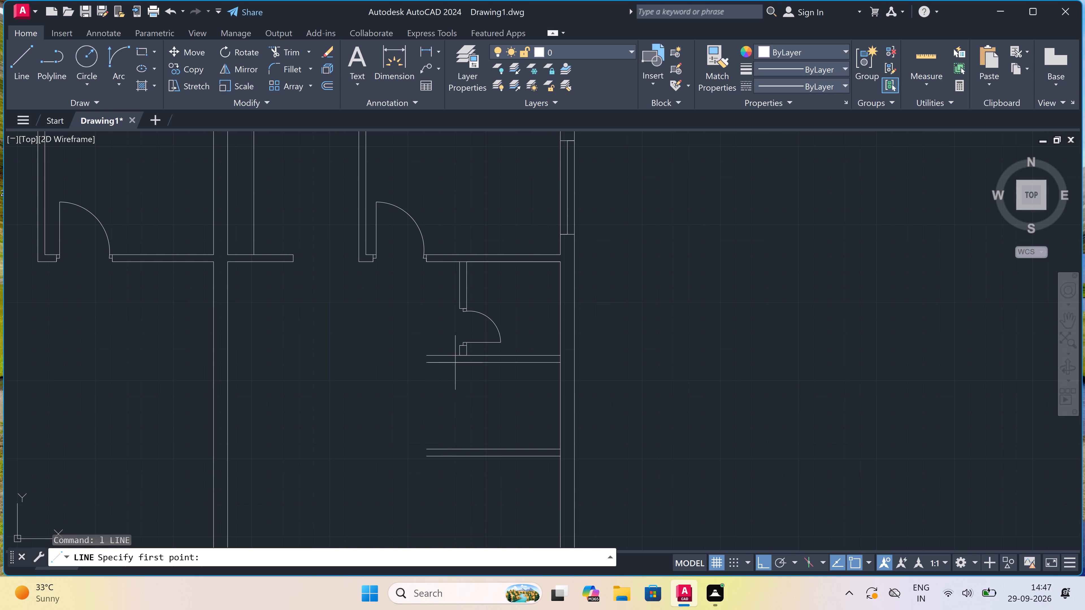
{"action": "left_click_drag", "start_coordinate": [459, 358], "coordinate": [460, 364]}
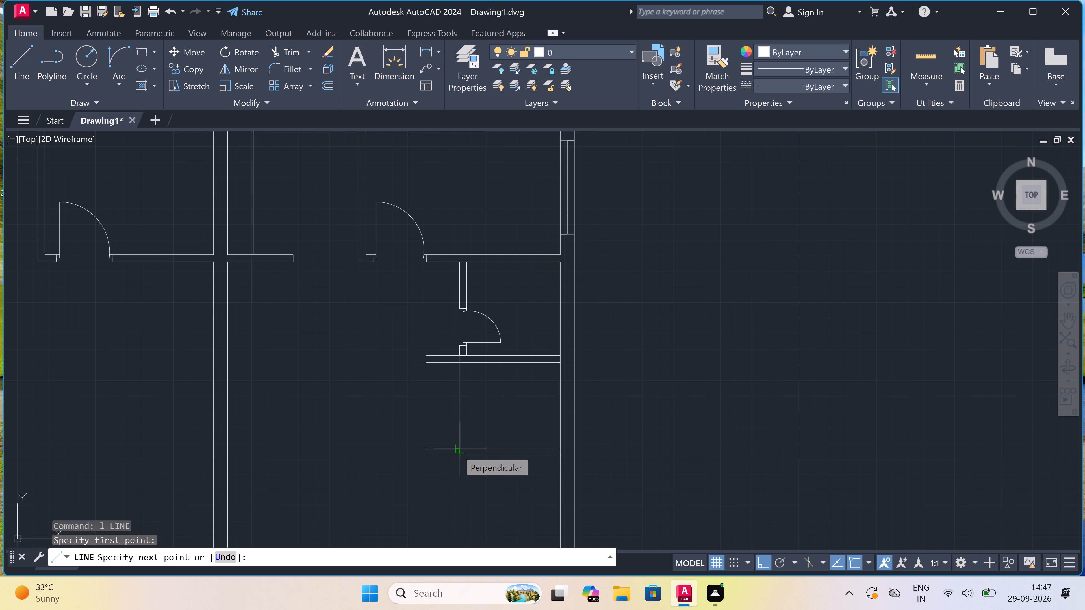
{"action": "left_click", "coordinate": [458, 451]}
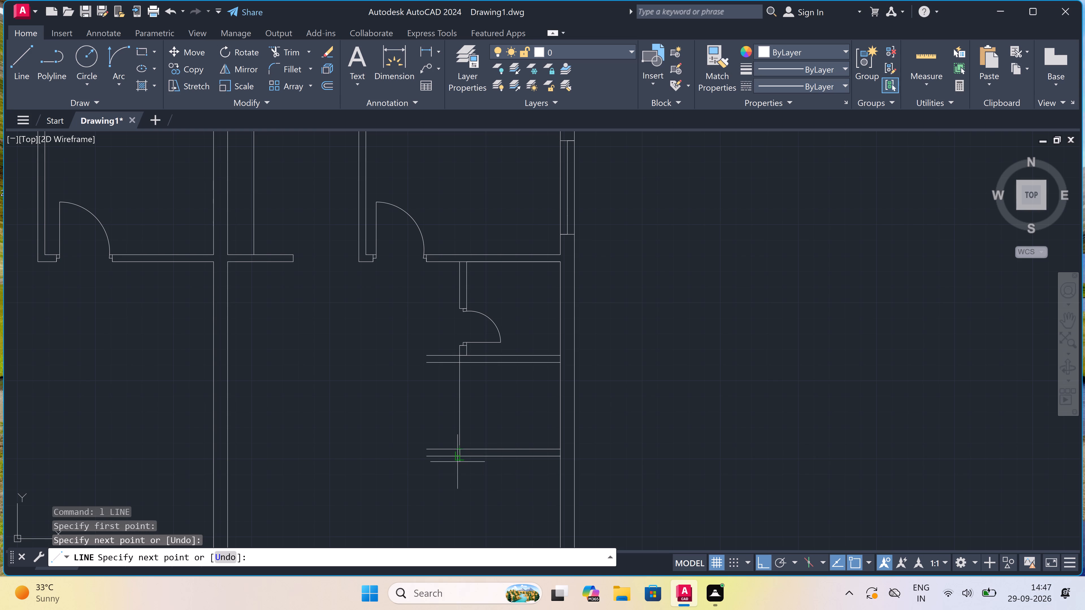
{"action": "left_click", "coordinate": [457, 459]}
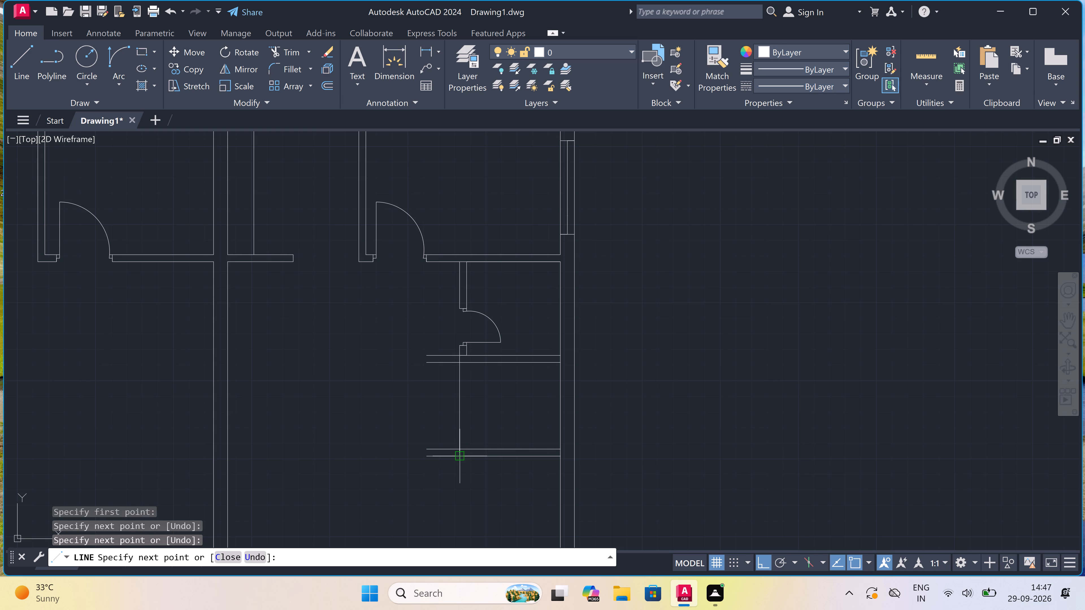
{"action": "type", "text": "9\""}
{"action": "key", "text": "space"}
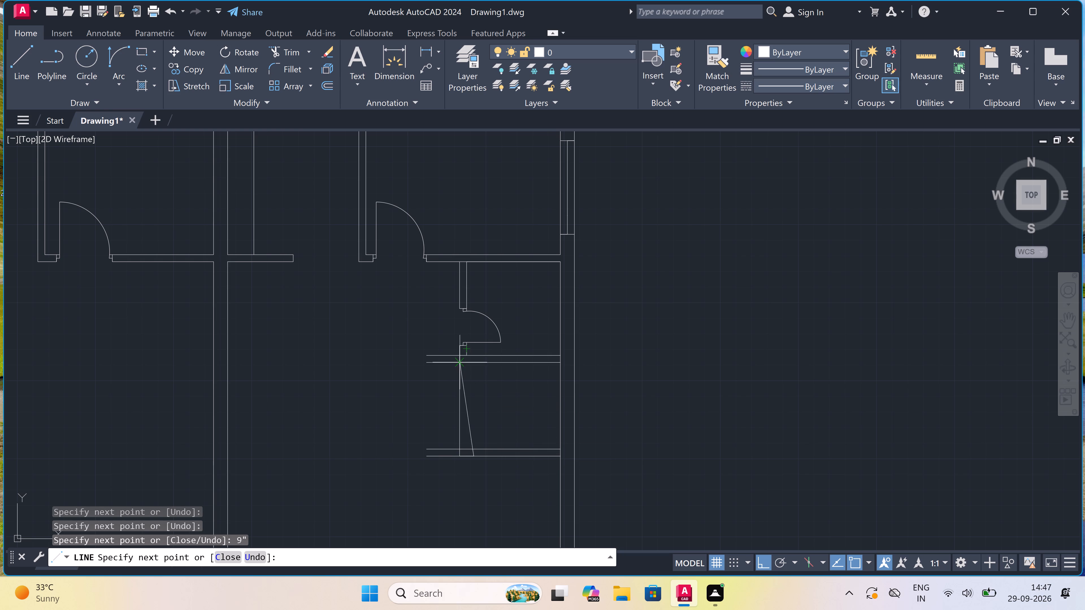
{"action": "scroll", "coordinate": [458, 367], "scroll_direction": "up", "scroll_amount": 3}
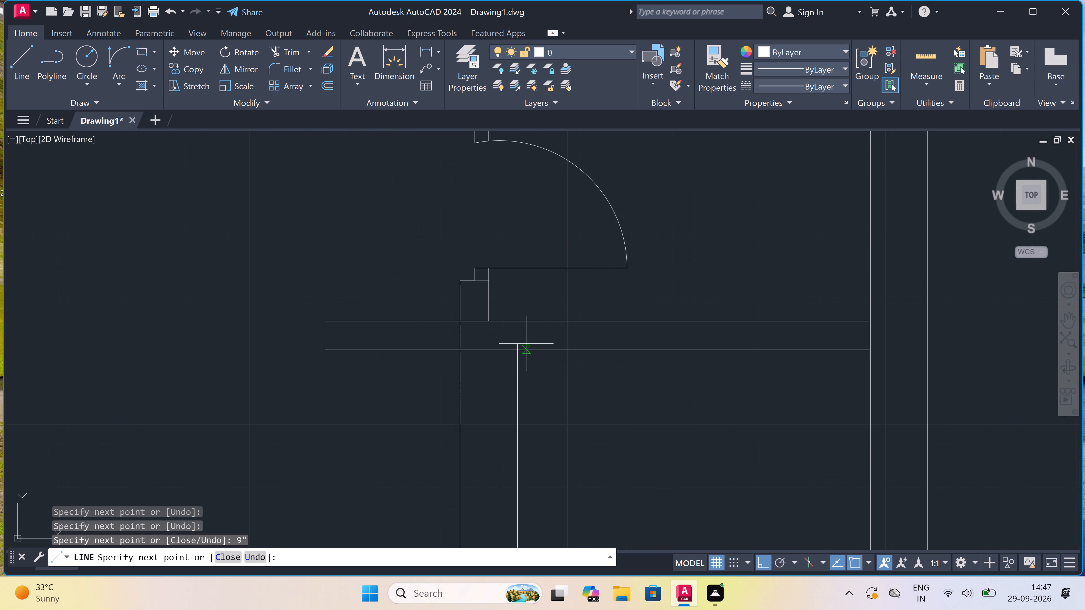
{"action": "left_click", "coordinate": [514, 349]}
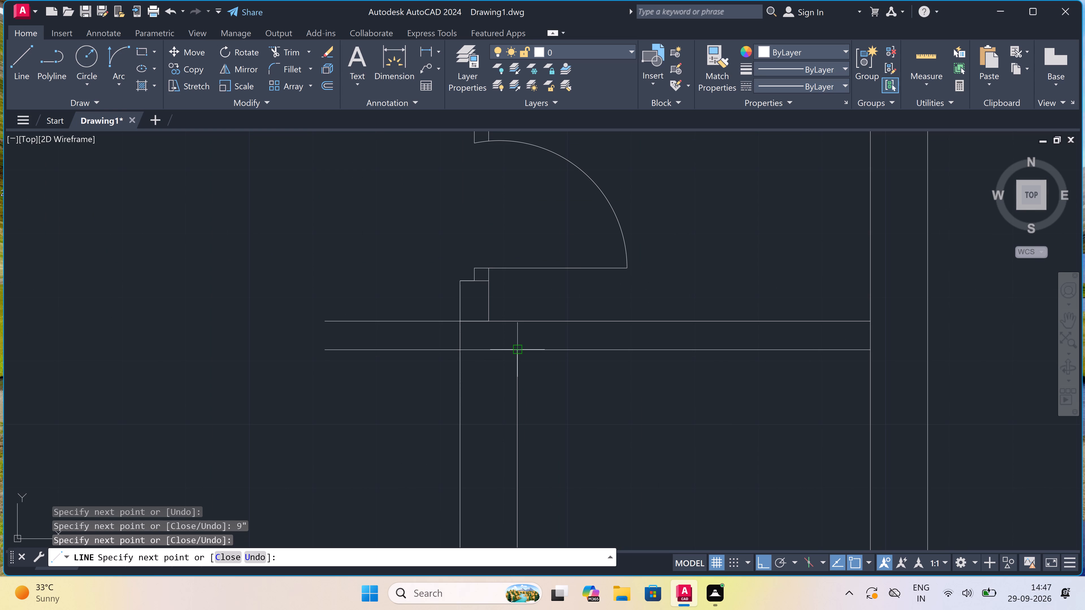
{"action": "key", "text": "Escape"}
Trim the ends of both horizontal partitions that project left past the new 9" wall.
{"action": "scroll", "coordinate": [514, 346], "scroll_direction": "down", "scroll_amount": 4}
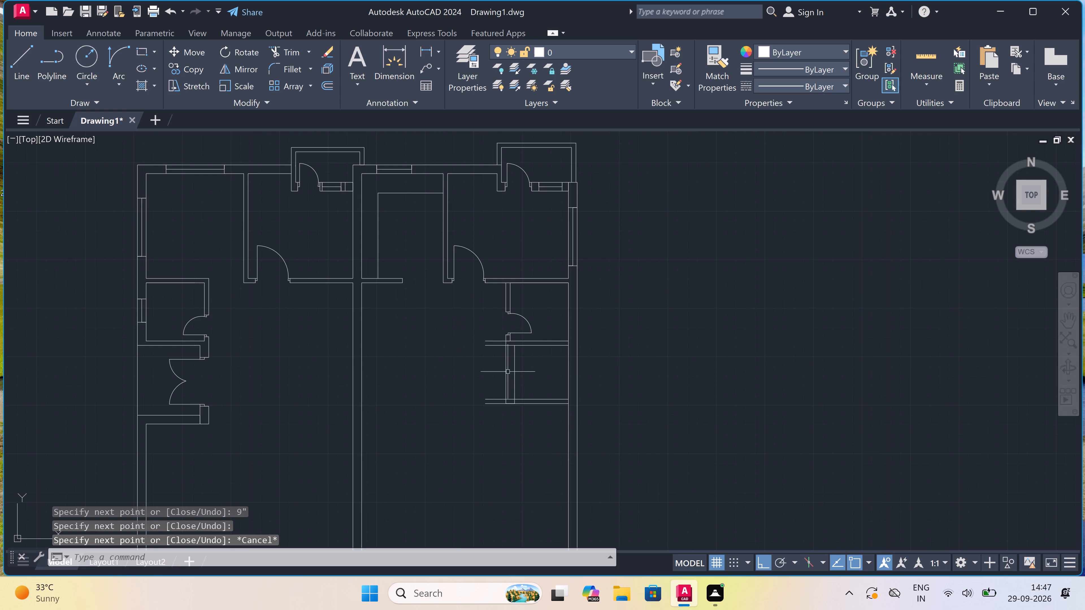
{"action": "scroll", "coordinate": [508, 371], "scroll_direction": "up", "scroll_amount": 1}
{"action": "key", "text": "t"}
{"action": "key", "text": "r"}
{"action": "key", "text": "space"}
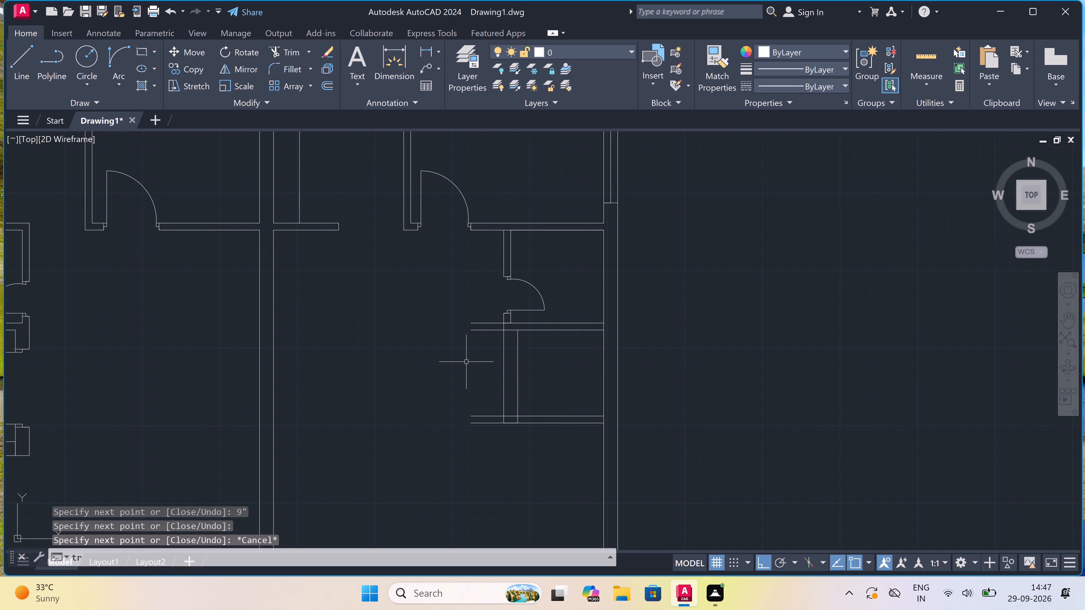
{"action": "left_click_drag", "start_coordinate": [484, 308], "coordinate": [484, 313]}
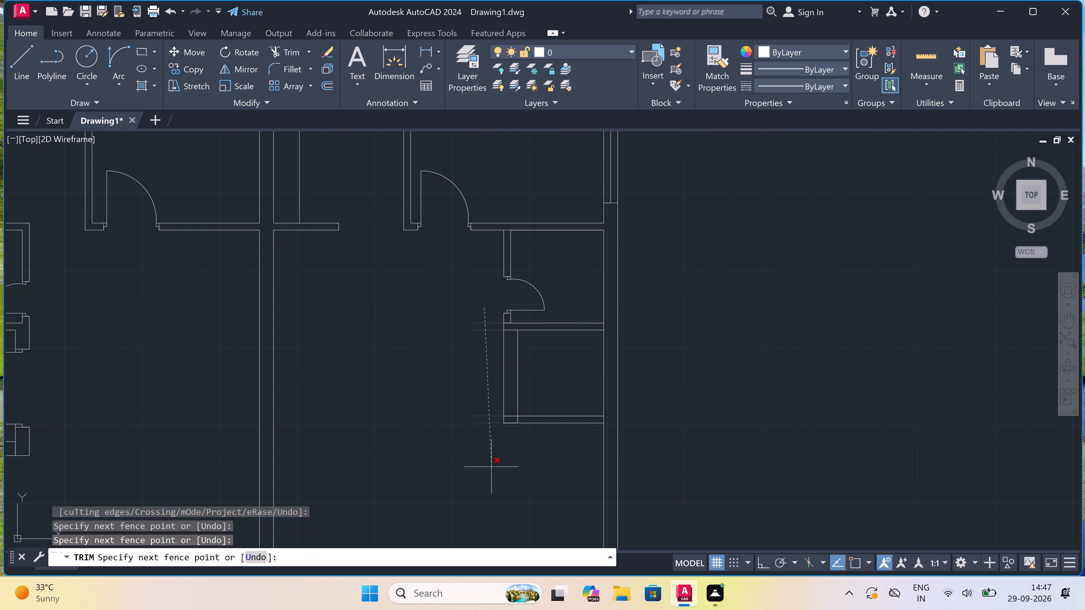
{"action": "left_click", "coordinate": [490, 460]}
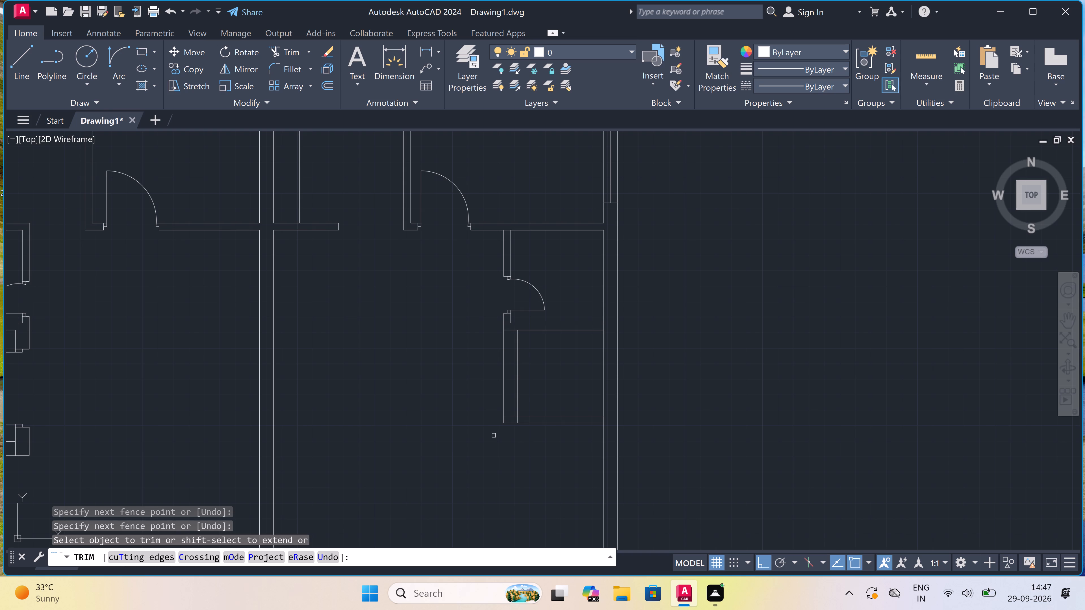
Trim the partition lines crossing the 9" wall at its upper and lower corners to join the walls cleanly.
{"action": "scroll", "coordinate": [494, 435], "scroll_direction": "down", "scroll_amount": 1}
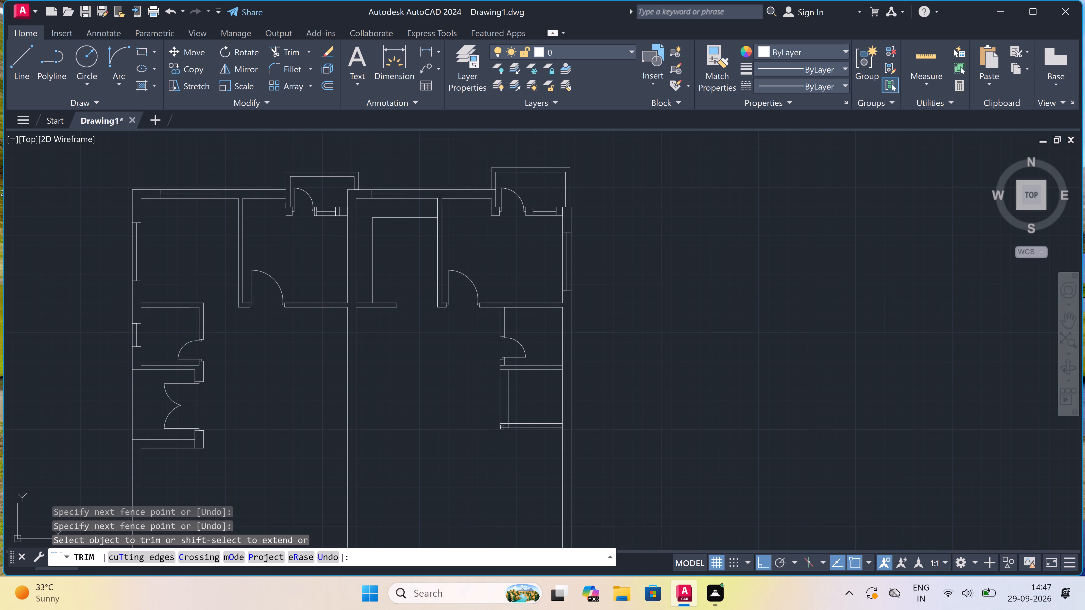
{"action": "scroll", "coordinate": [504, 426], "scroll_direction": "up", "scroll_amount": 2}
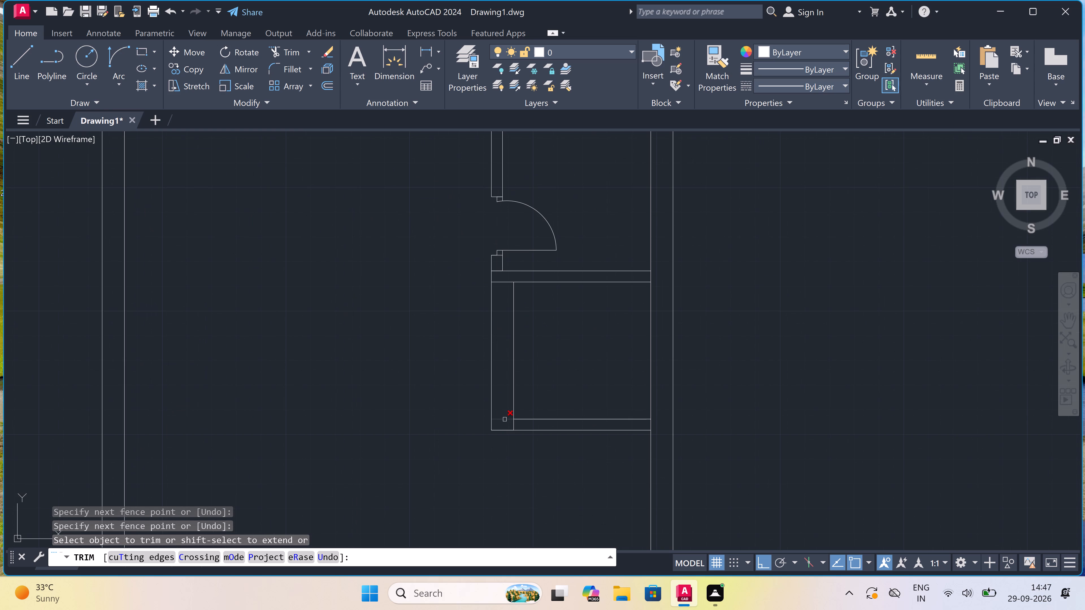
{"action": "left_click", "coordinate": [505, 419]}
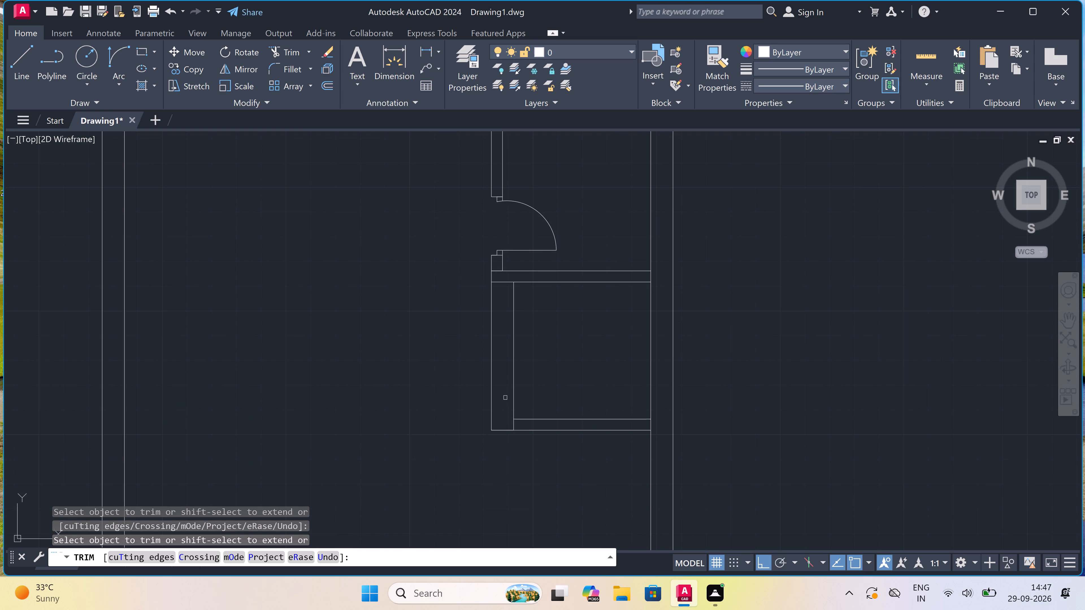
{"action": "double_click", "coordinate": [502, 277]}
{"action": "left_click", "coordinate": [503, 309]}
{"action": "scroll", "coordinate": [503, 309], "scroll_direction": "down", "scroll_amount": 1}
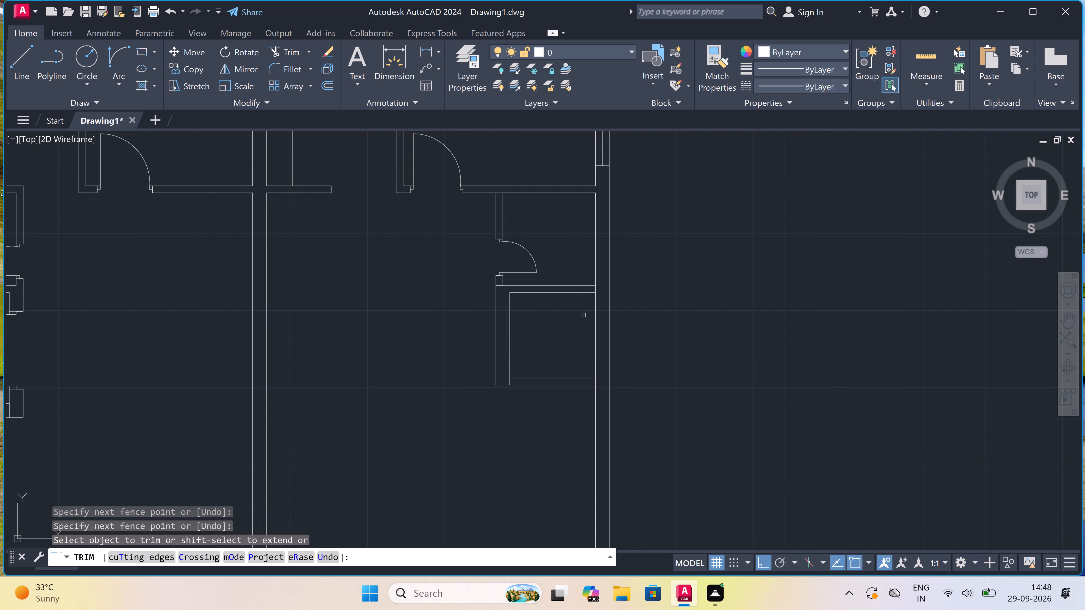
{"action": "key", "text": "Escape"}
Extend the lower room's top and bottom inner lines to the outer face of the right exterior wall.
{"action": "type", "text": "ex"}
{"action": "key", "text": "space"}
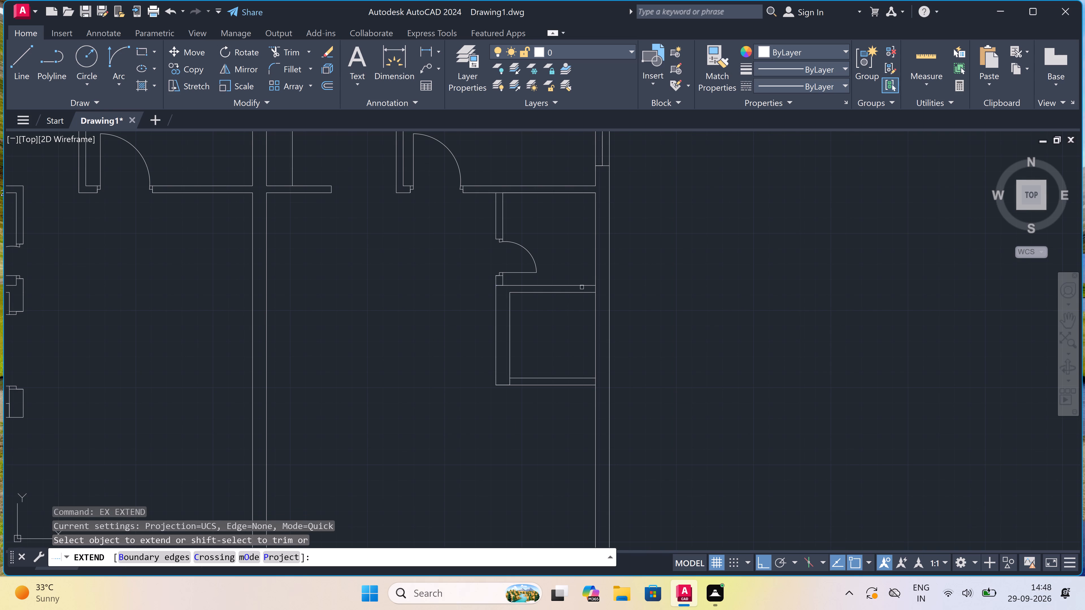
{"action": "left_click", "coordinate": [582, 292]}
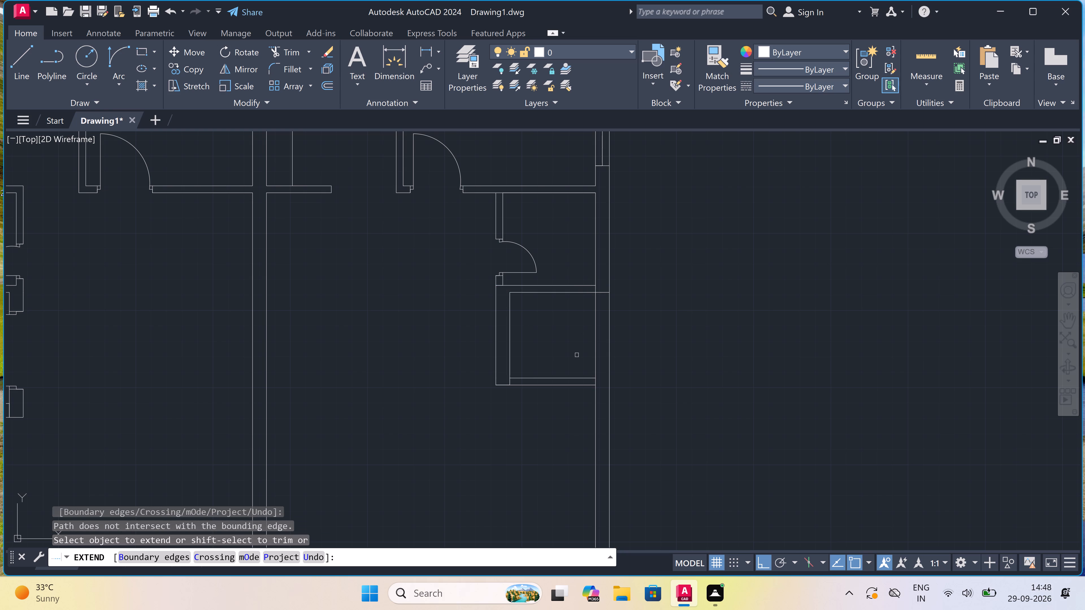
{"action": "left_click", "coordinate": [573, 380]}
{"action": "key", "text": "Escape"}
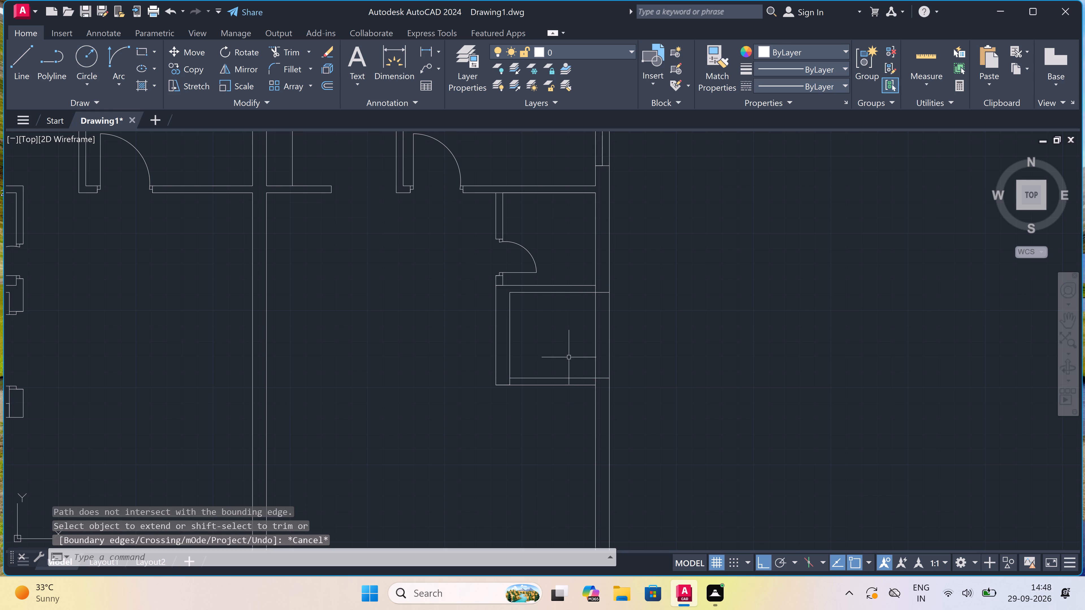
Trim the exterior wall's inner line between the lower room's two extended lines.
{"action": "type", "text": "tr"}
{"action": "key", "text": "space"}
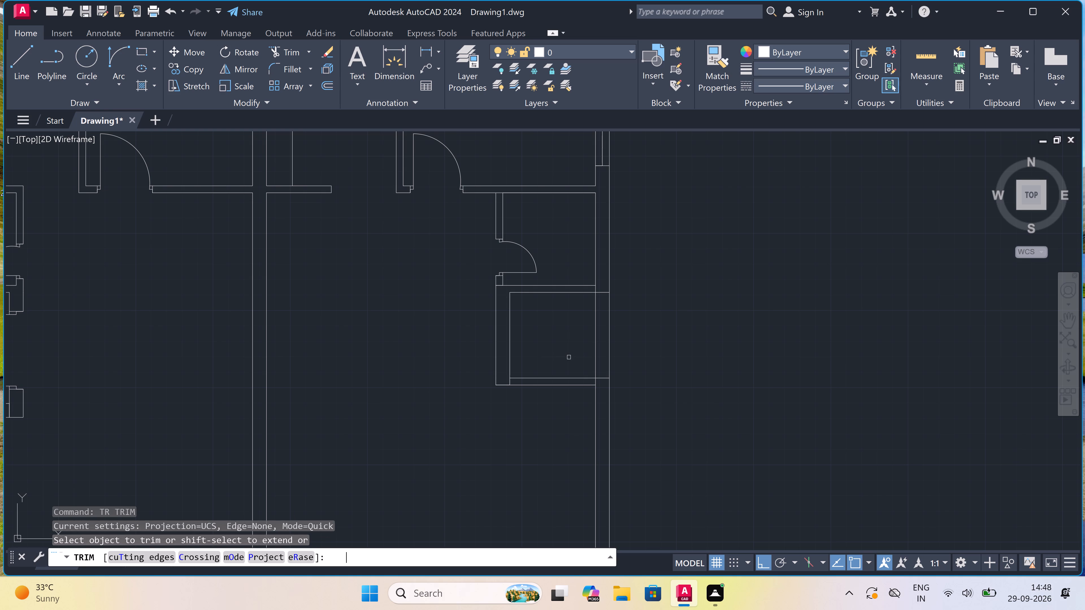
{"action": "left_click", "coordinate": [594, 331]}
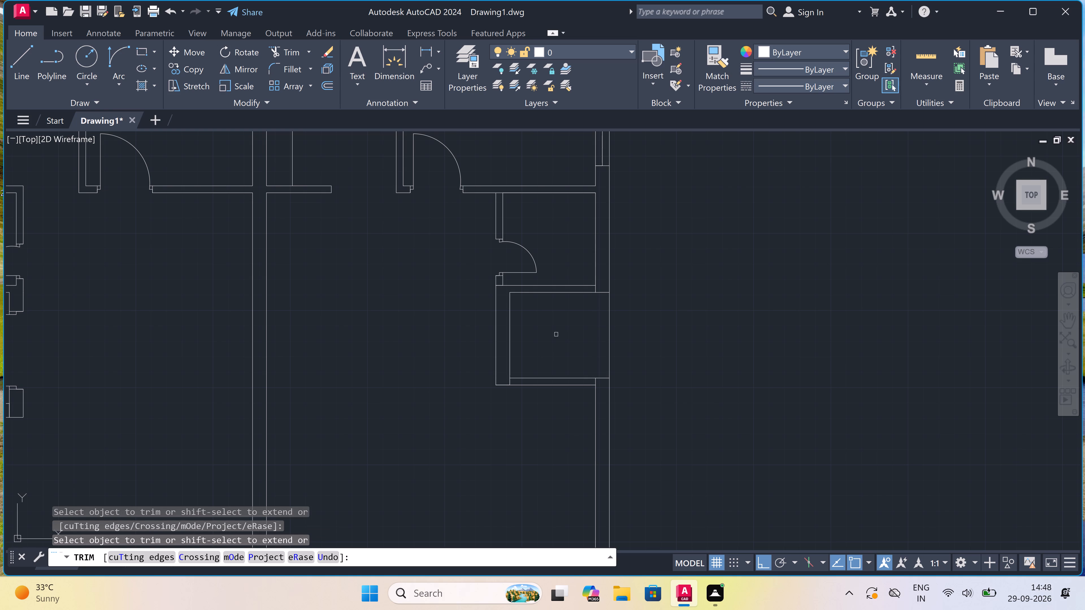
{"action": "key", "text": "Escape"}
Offset the bottom outer line of the lower room along the right exterior wall 9'6" downward.
{"action": "type", "text": "o"}
{"action": "key", "text": "space"}
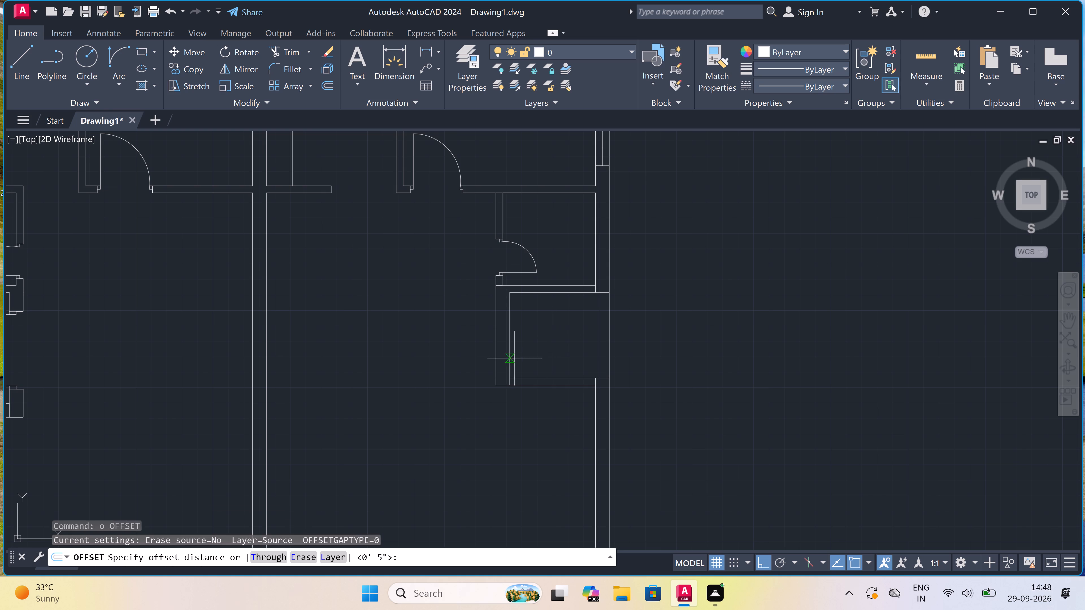
{"action": "left_click", "coordinate": [492, 384]}
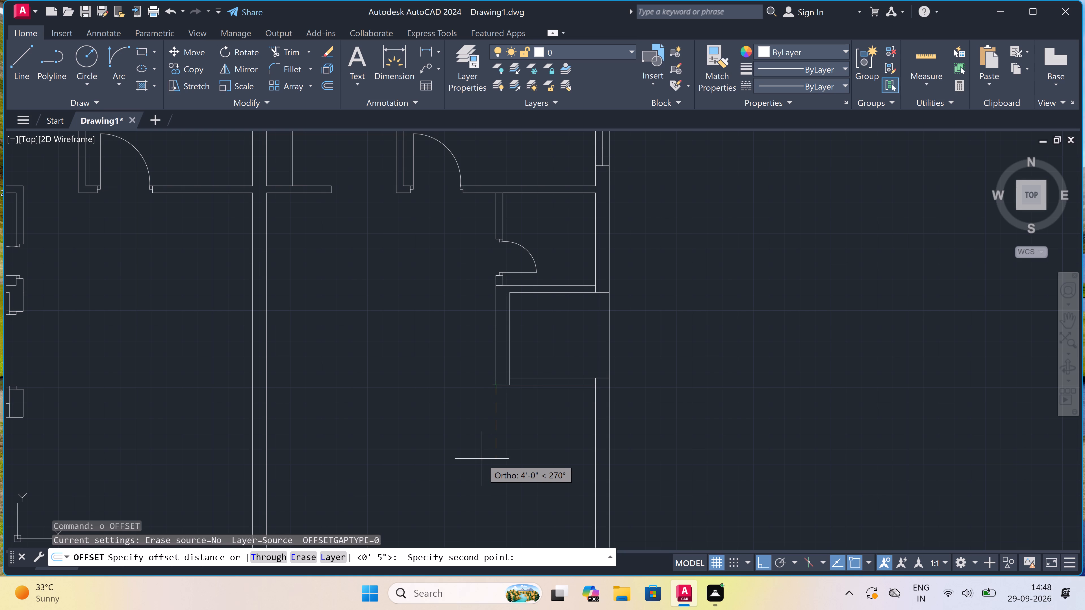
{"action": "type", "text": "9'6"}
{"action": "key", "text": "apostrophe"}
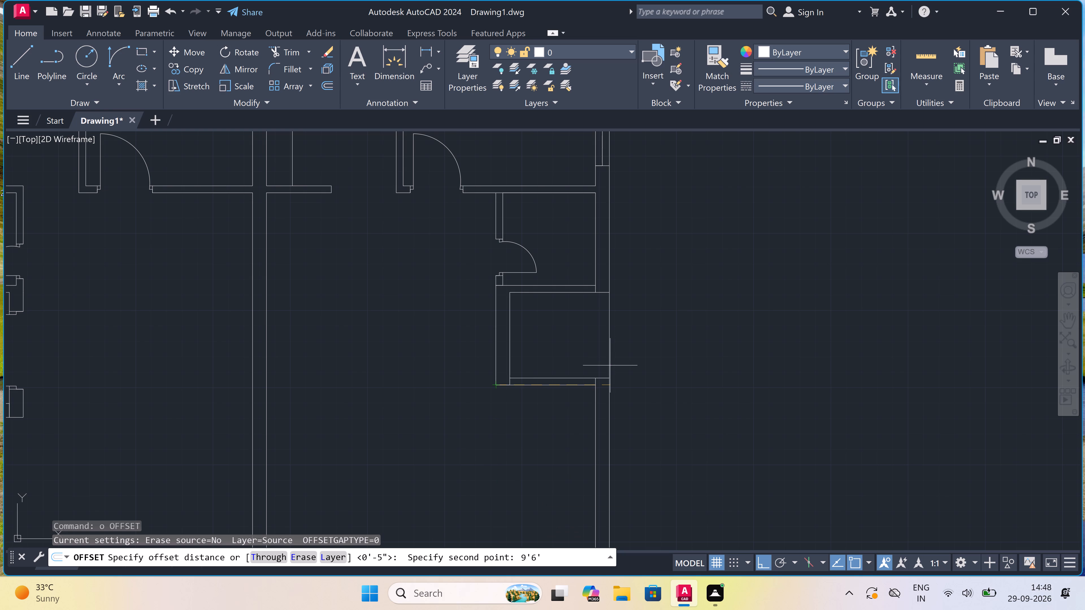
{"action": "key", "text": "BackSpace"}
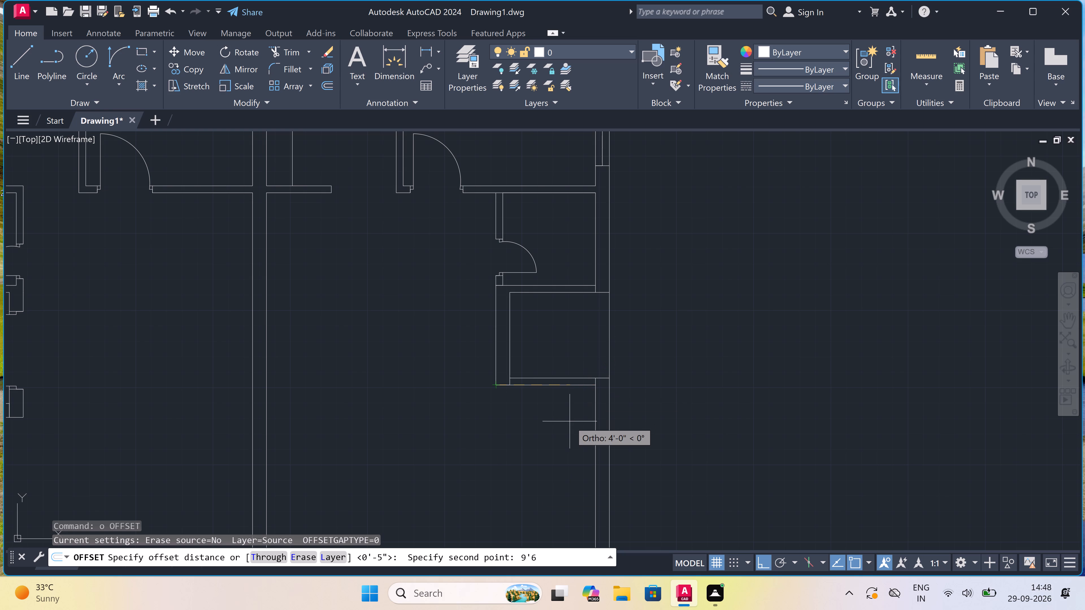
{"action": "key", "text": "BackSpace"}
{"action": "key", "text": "6"}
{"action": "key", "text": "shift+quotedbl"}
{"action": "key", "text": "space"}
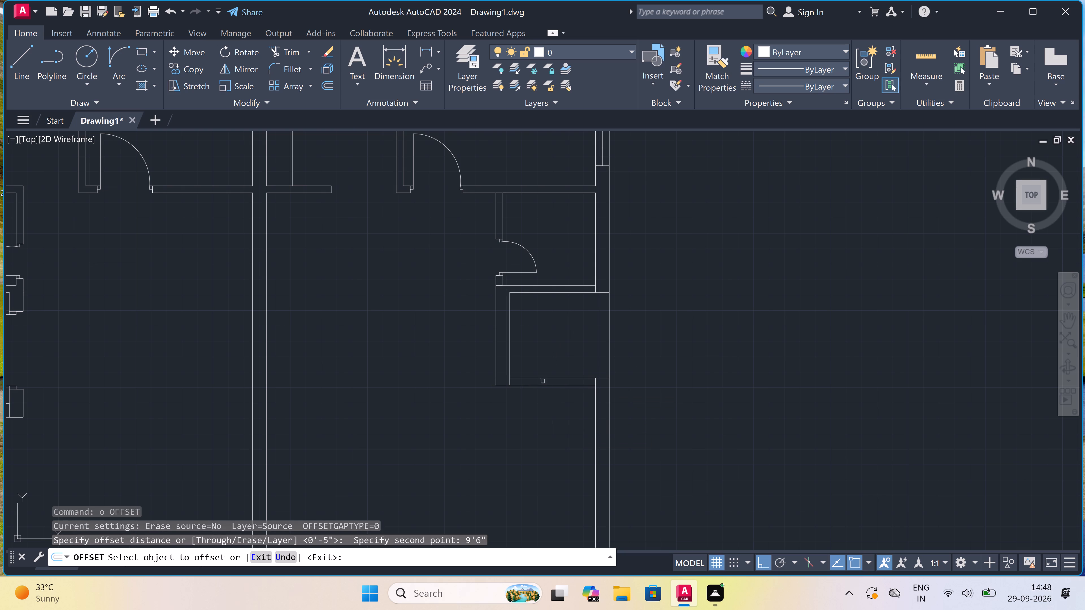
{"action": "left_click_drag", "start_coordinate": [541, 386], "coordinate": [542, 389]}
{"action": "left_click", "coordinate": [542, 394]}
{"action": "scroll", "coordinate": [542, 394], "scroll_direction": "down", "scroll_amount": 4}
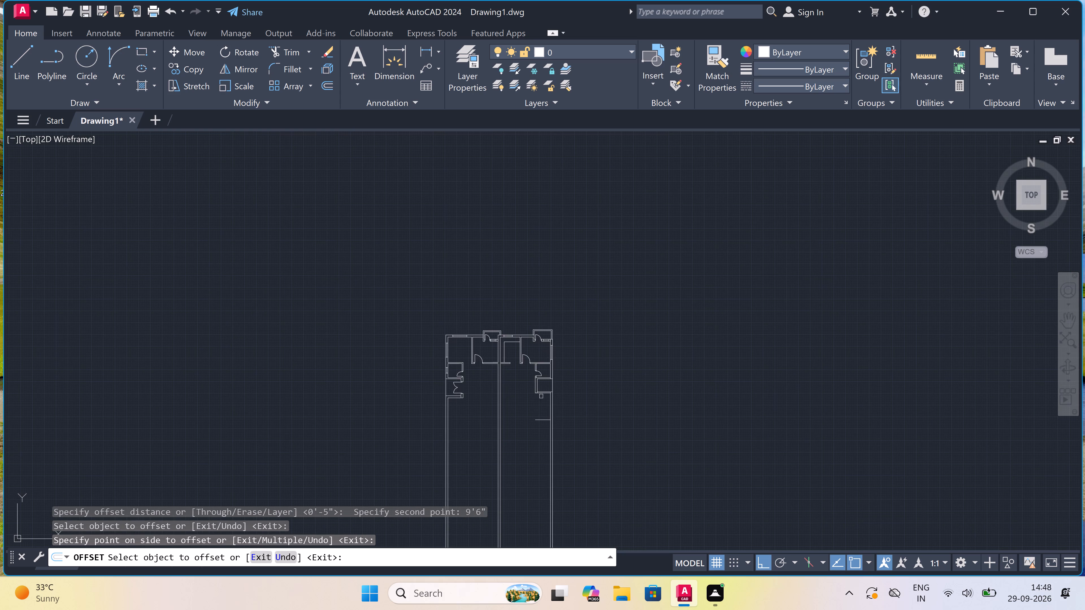
{"action": "scroll", "coordinate": [537, 417], "scroll_direction": "up", "scroll_amount": 4}
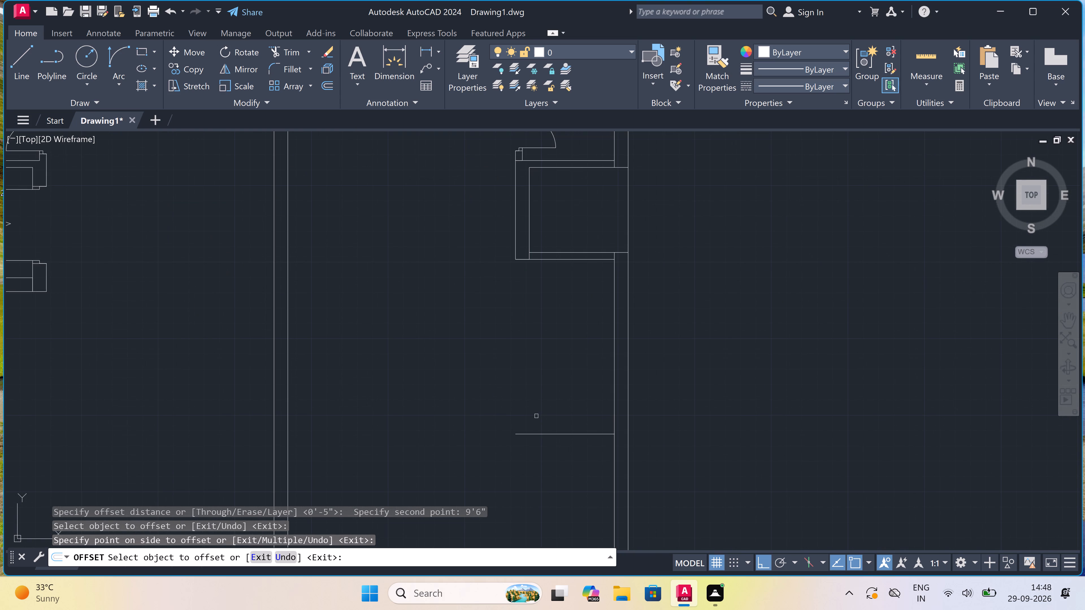
{"action": "key", "text": "Escape"}
Offset the new horizontal line below the lower room 9" downward to form a wall.
{"action": "key", "text": "space"}
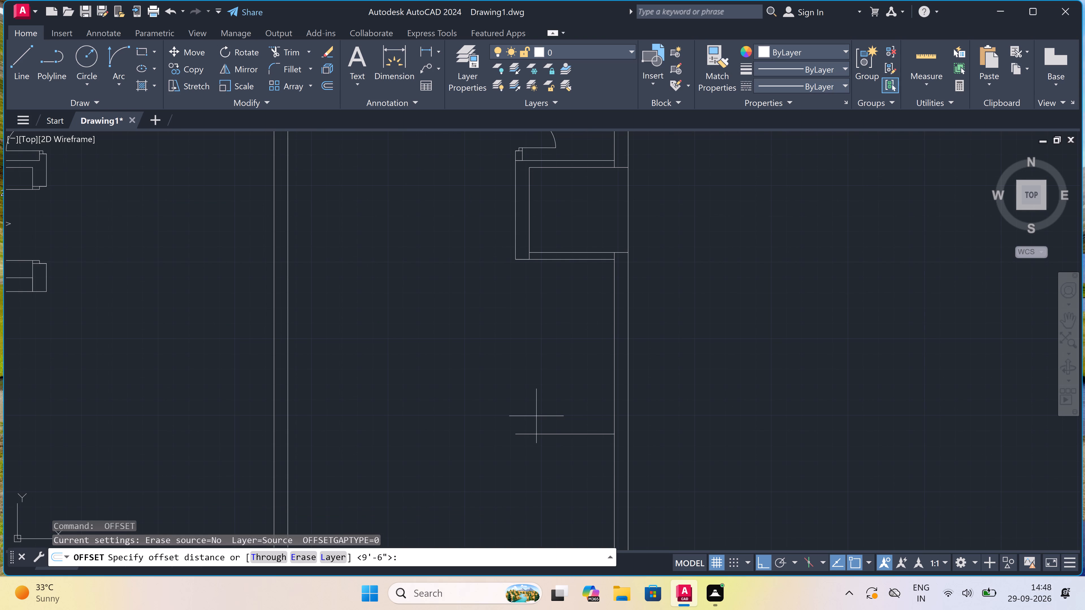
{"action": "scroll", "coordinate": [532, 383], "scroll_direction": "down", "scroll_amount": 2}
{"action": "scroll", "coordinate": [534, 407], "scroll_direction": "up", "scroll_amount": 2}
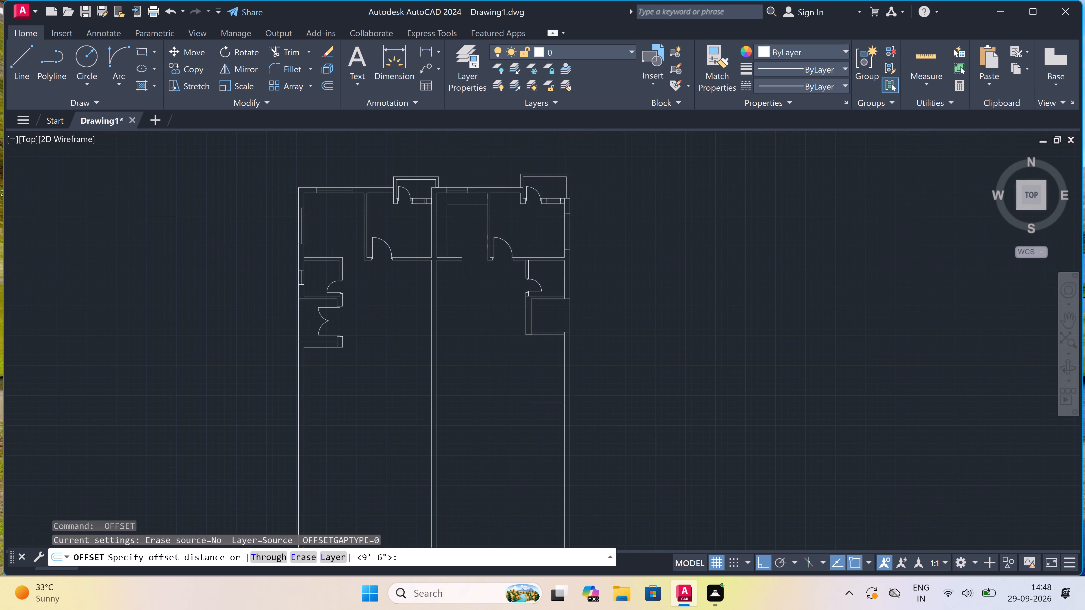
{"action": "left_click", "coordinate": [535, 402]}
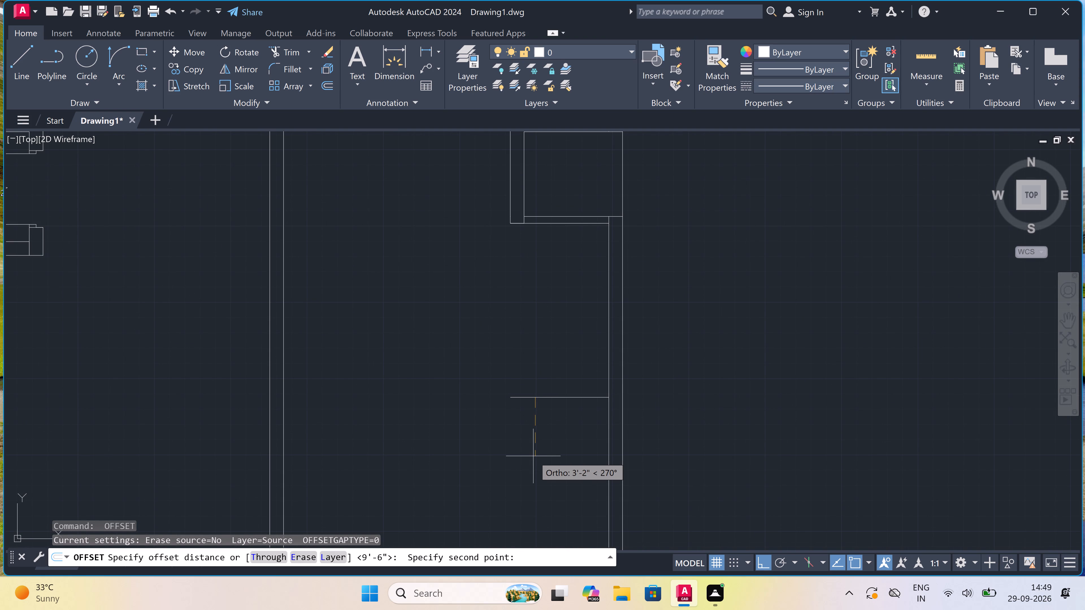
{"action": "type", "text": "9\""}
{"action": "key", "text": "space"}
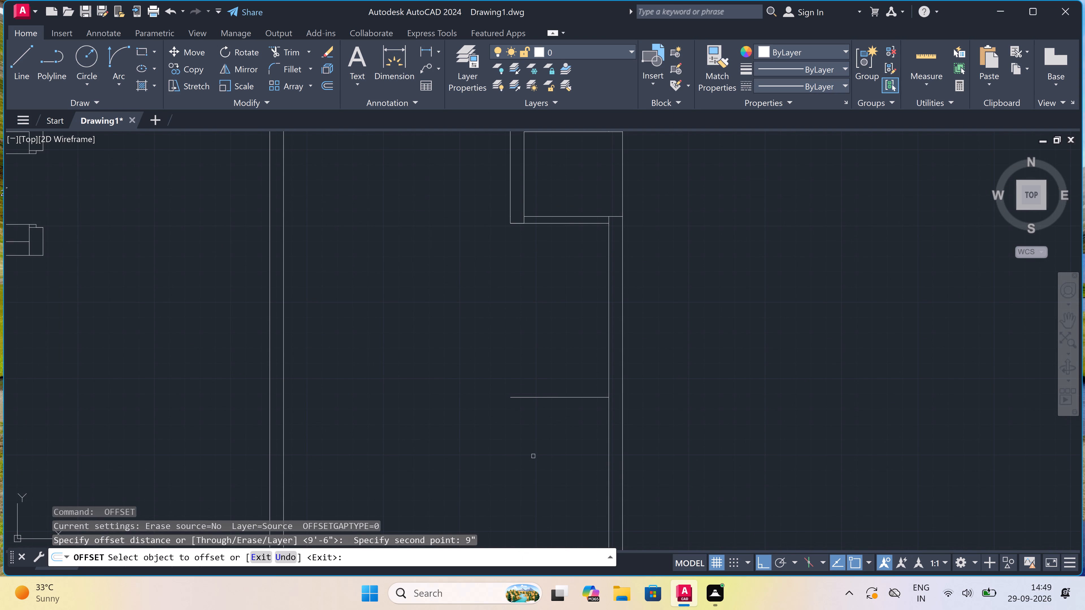
{"action": "left_click", "coordinate": [534, 397]}
{"action": "left_click", "coordinate": [524, 422]}
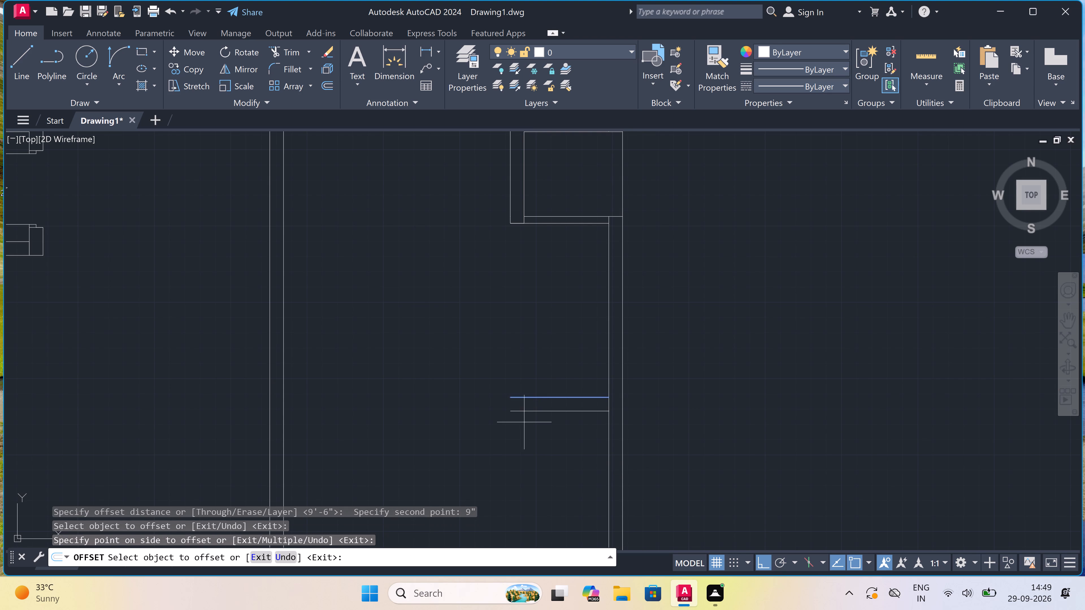
{"action": "key", "text": "Escape"}
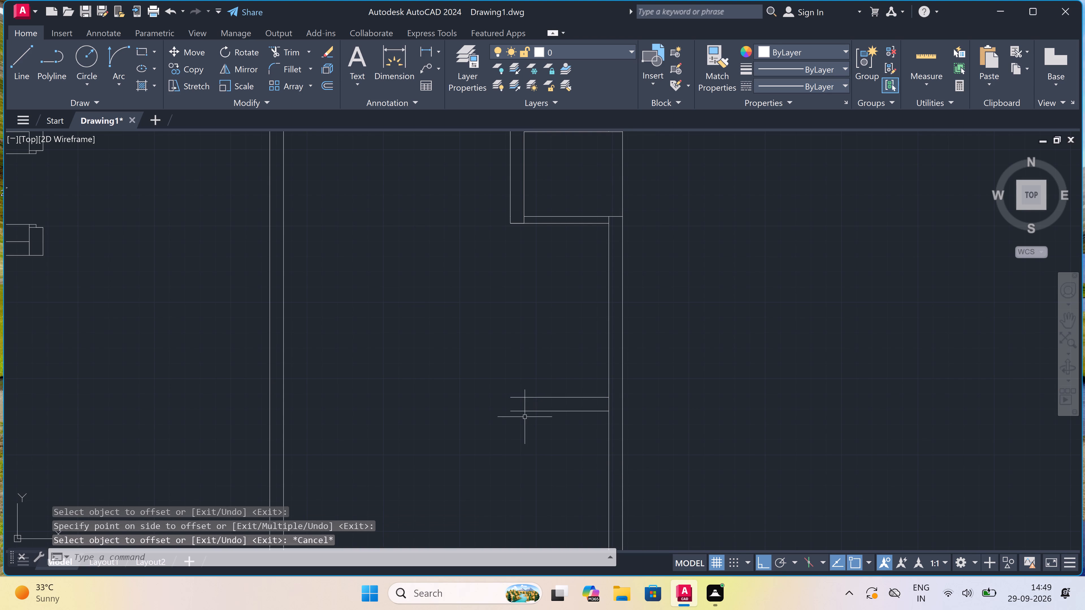
Offset the lower line of the new 9" horizontal wall 10' downward.
{"action": "key", "text": "space"}
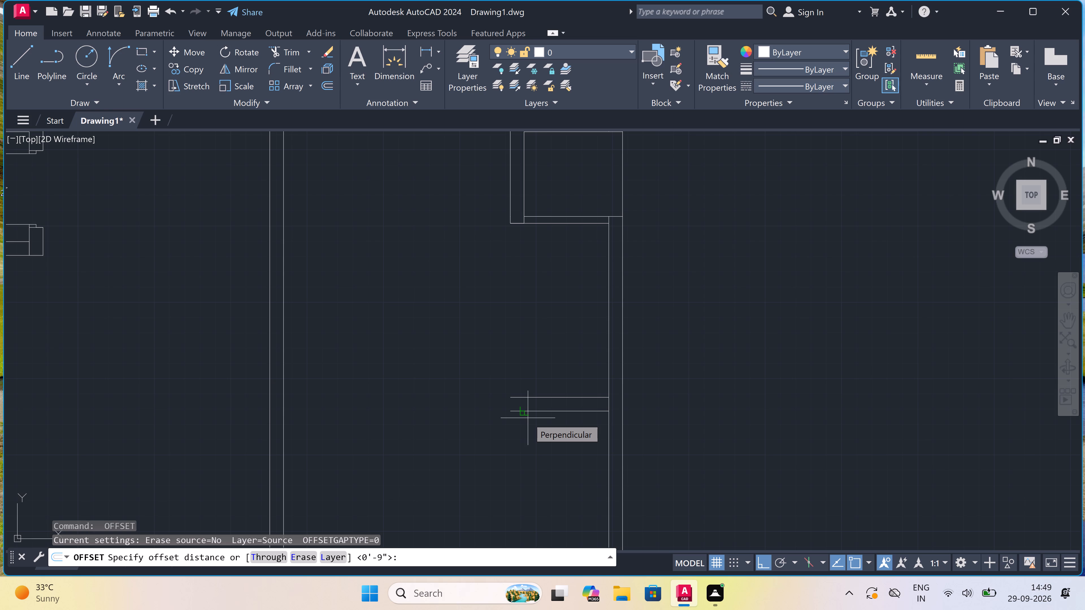
{"action": "scroll", "coordinate": [531, 417], "scroll_direction": "down", "scroll_amount": 1}
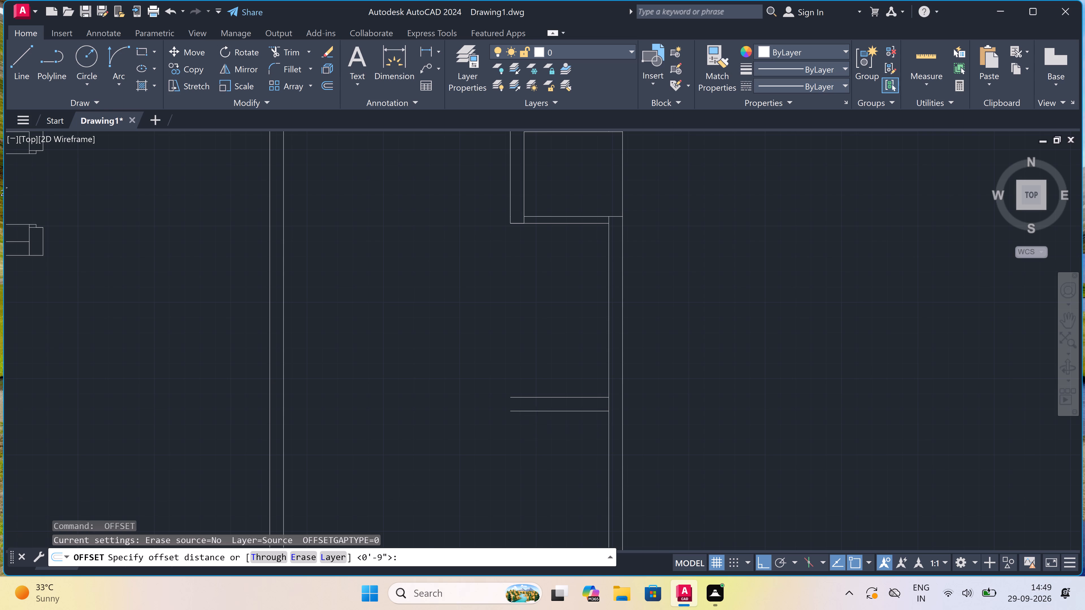
{"action": "scroll", "coordinate": [531, 417], "scroll_direction": "down", "scroll_amount": 1}
{"action": "scroll", "coordinate": [531, 417], "scroll_direction": "up", "scroll_amount": 1}
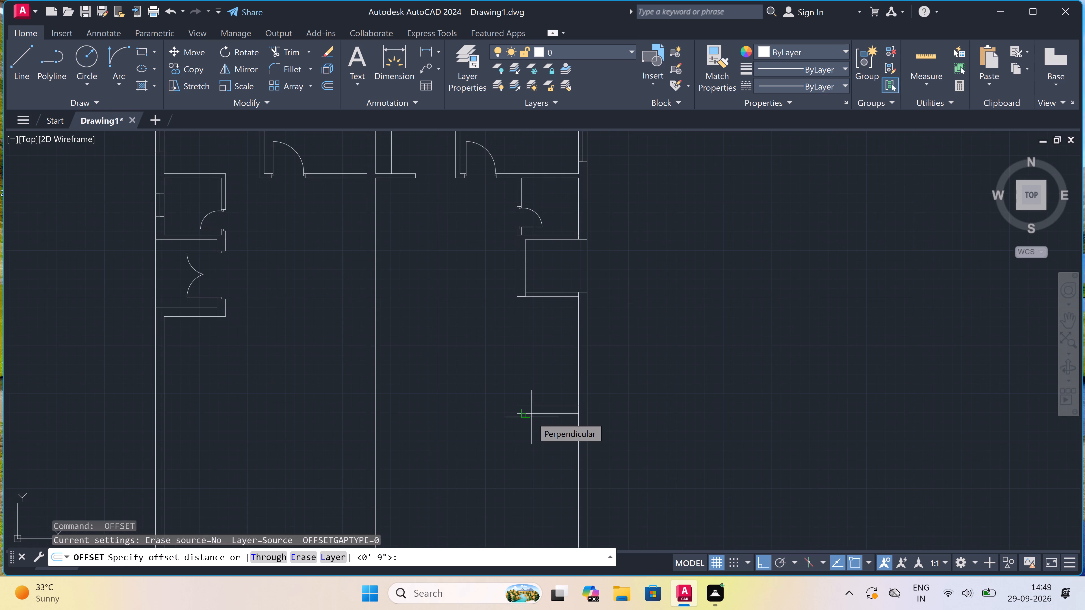
{"action": "scroll", "coordinate": [537, 407], "scroll_direction": "down", "scroll_amount": 2}
{"action": "scroll", "coordinate": [537, 416], "scroll_direction": "up", "scroll_amount": 5}
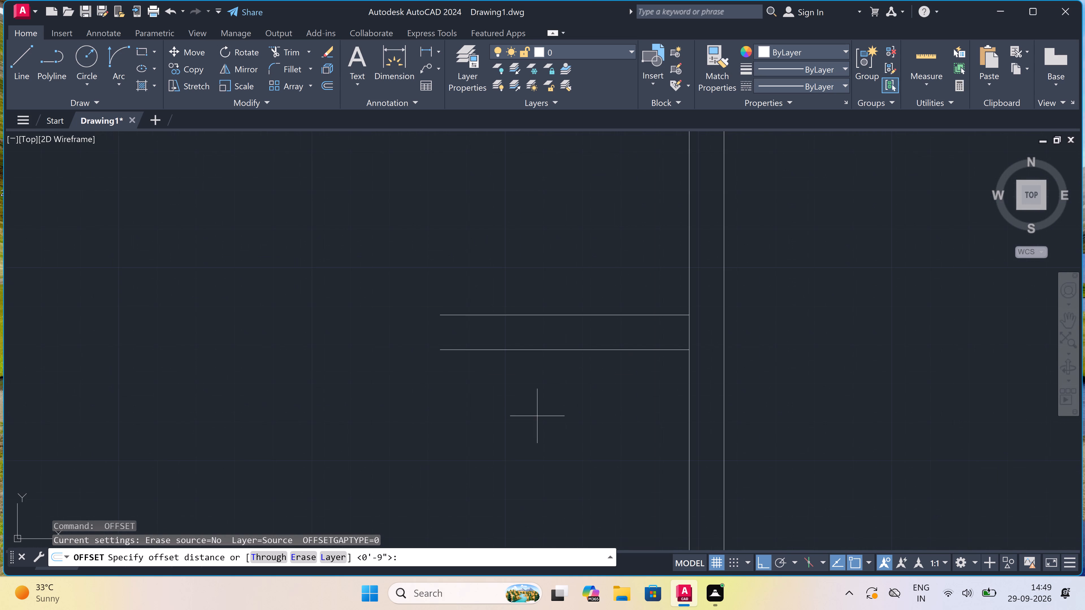
{"action": "left_click_drag", "start_coordinate": [545, 354], "coordinate": [544, 358]}
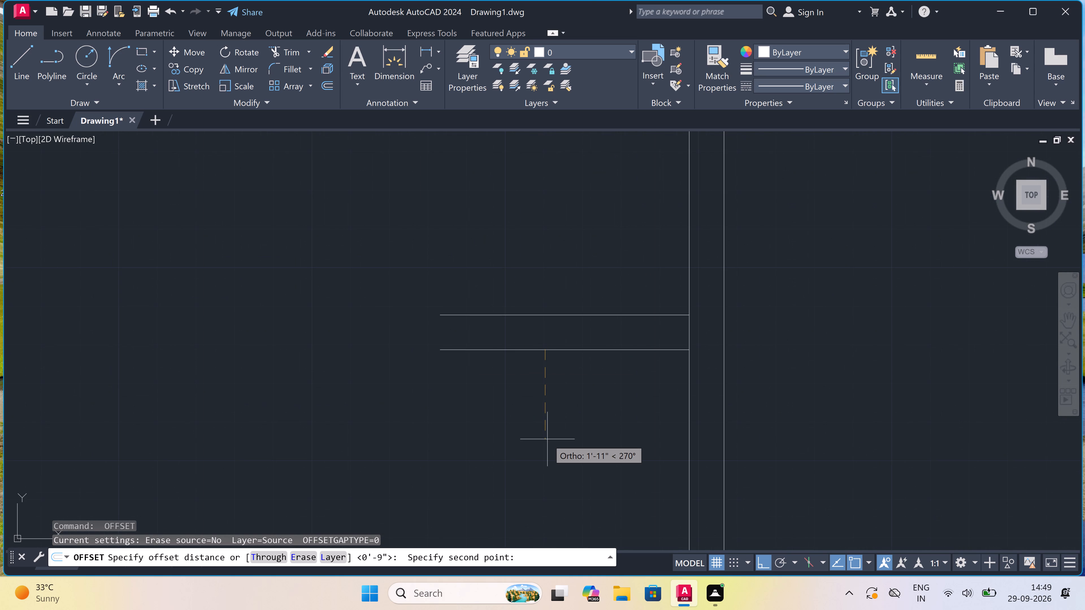
{"action": "key", "text": "1"}
{"action": "type", "text": "0'"}
{"action": "key", "text": "space"}
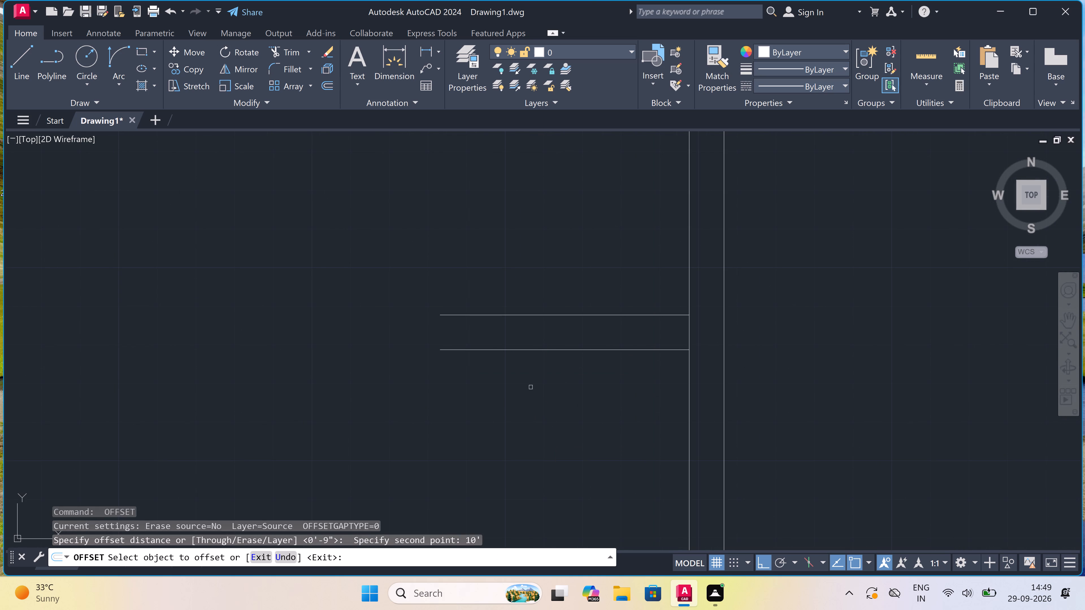
{"action": "left_click_drag", "start_coordinate": [526, 350], "coordinate": [526, 368]}
{"action": "left_click", "coordinate": [526, 397]}
{"action": "scroll", "coordinate": [528, 391], "scroll_direction": "down", "scroll_amount": 2}
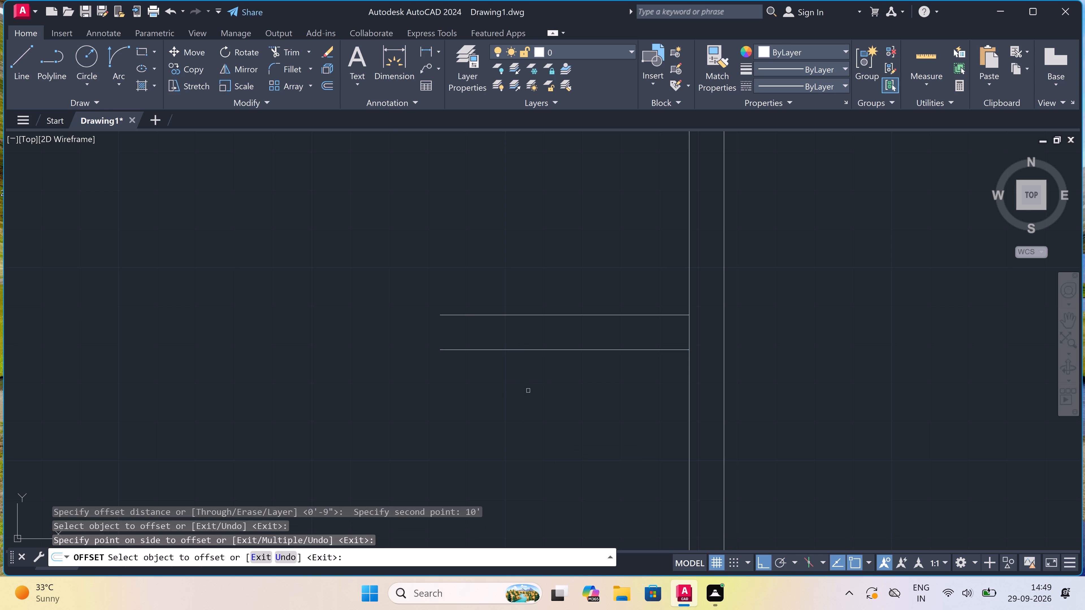
{"action": "scroll", "coordinate": [528, 391], "scroll_direction": "down", "scroll_amount": 3}
{"action": "scroll", "coordinate": [524, 470], "scroll_direction": "up", "scroll_amount": 3}
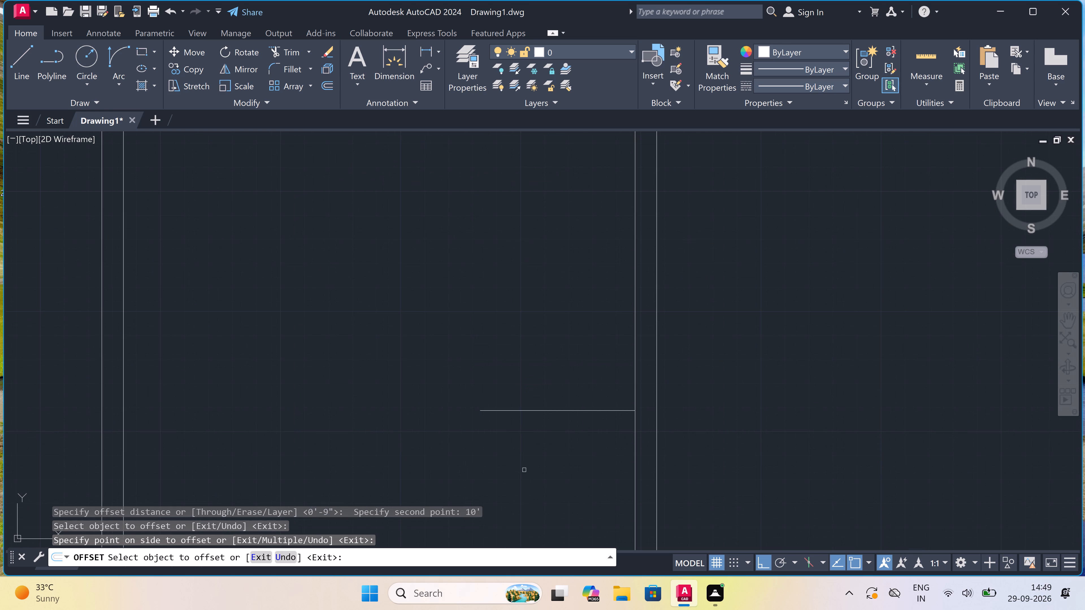
{"action": "key", "text": "Escape"}
Offset the lowest horizontal line beside the right exterior wall 4.5" downward to form a partition.
{"action": "key", "text": "space"}
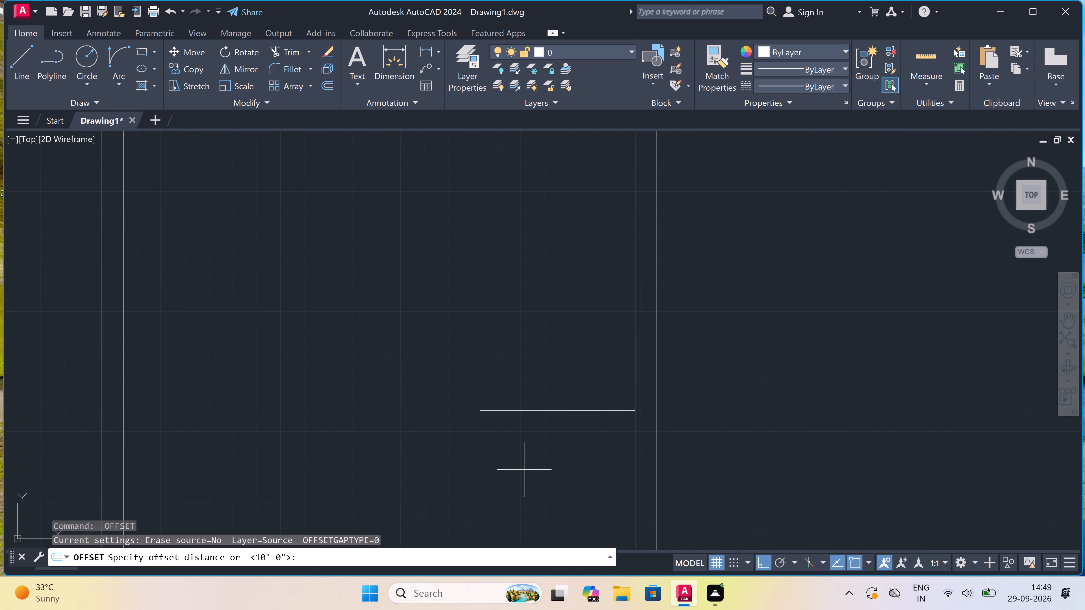
{"action": "scroll", "coordinate": [524, 411], "scroll_direction": "down", "scroll_amount": 2}
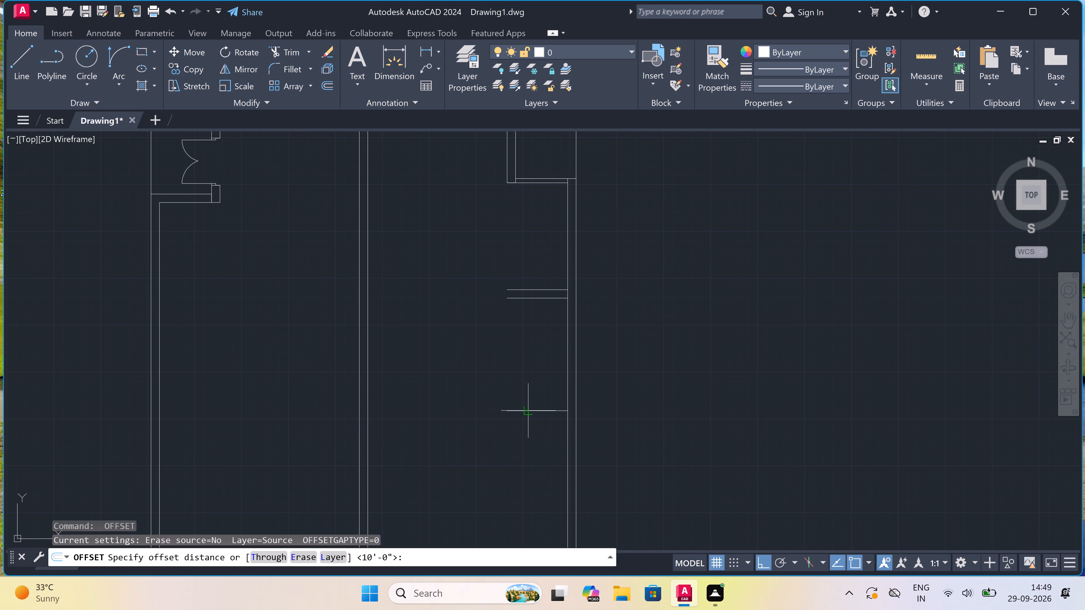
{"action": "left_click_drag", "start_coordinate": [524, 413], "coordinate": [524, 422]}
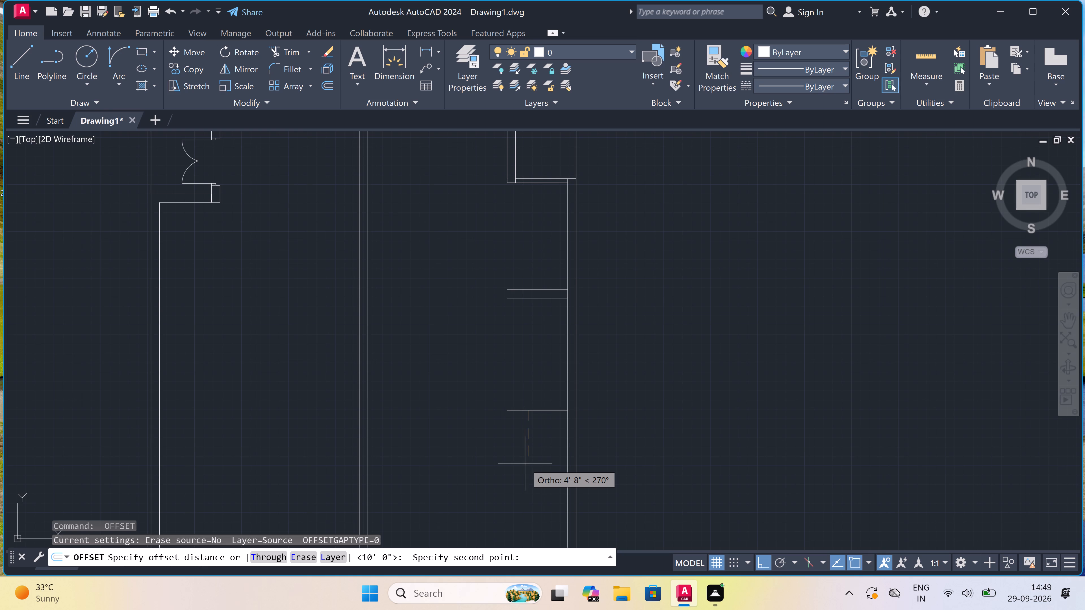
{"action": "type", "text": "4.5"}
{"action": "type", "text": "\""}
{"action": "key", "text": "space"}
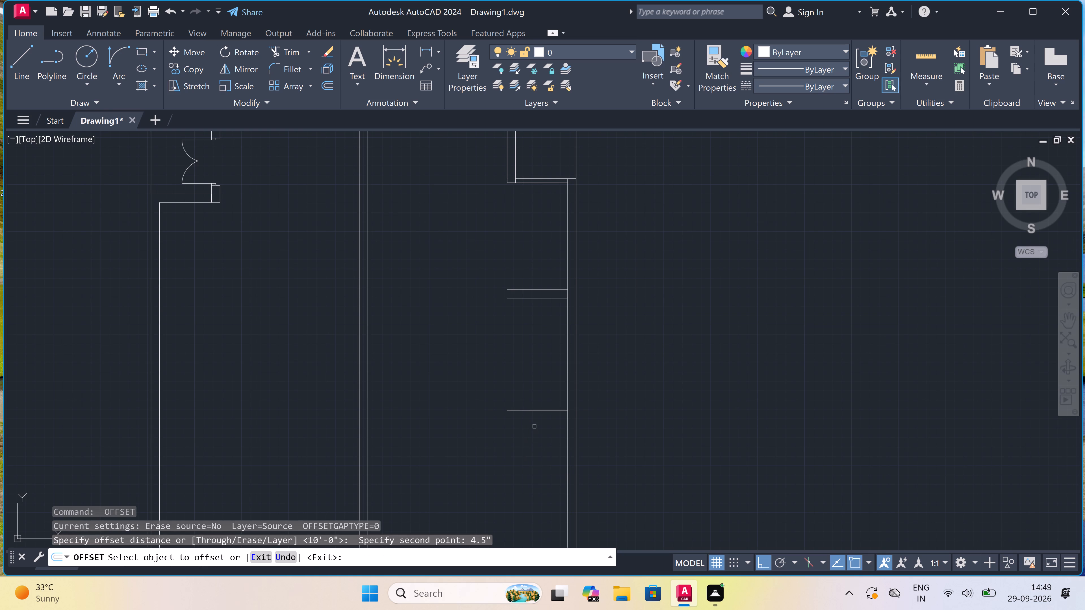
{"action": "left_click_drag", "start_coordinate": [531, 410], "coordinate": [533, 419]}
{"action": "left_click", "coordinate": [530, 437]}
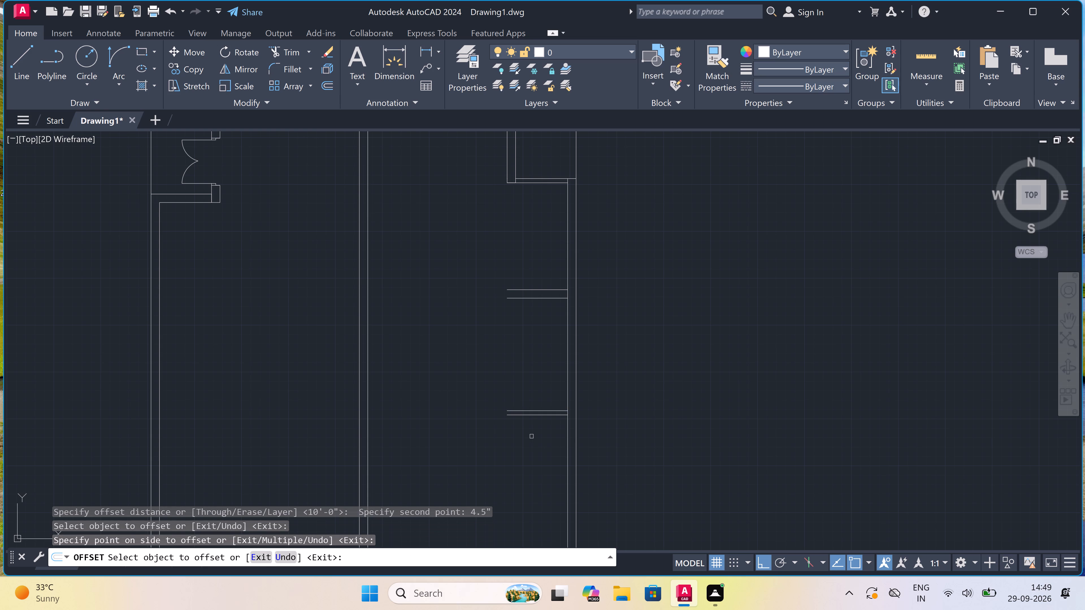
{"action": "key", "text": "Escape"}
Offset the lower line of the 4.5" partition beside the right exterior wall 4'7.5" downward.
{"action": "key", "text": "space"}
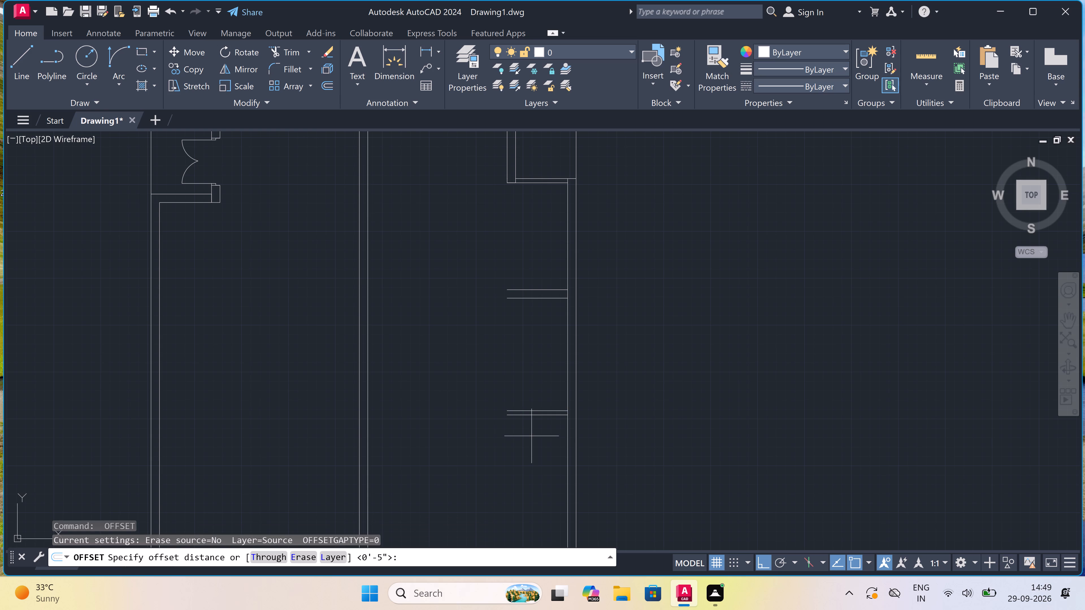
{"action": "scroll", "coordinate": [538, 446], "scroll_direction": "up", "scroll_amount": 1}
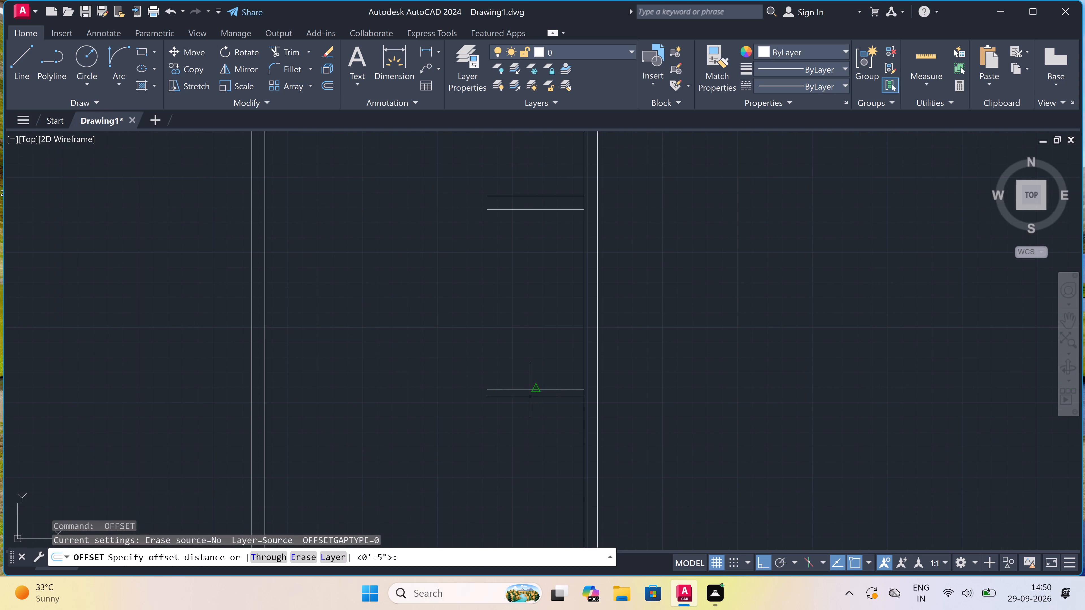
{"action": "left_click", "coordinate": [534, 397]}
{"action": "key", "text": "4"}
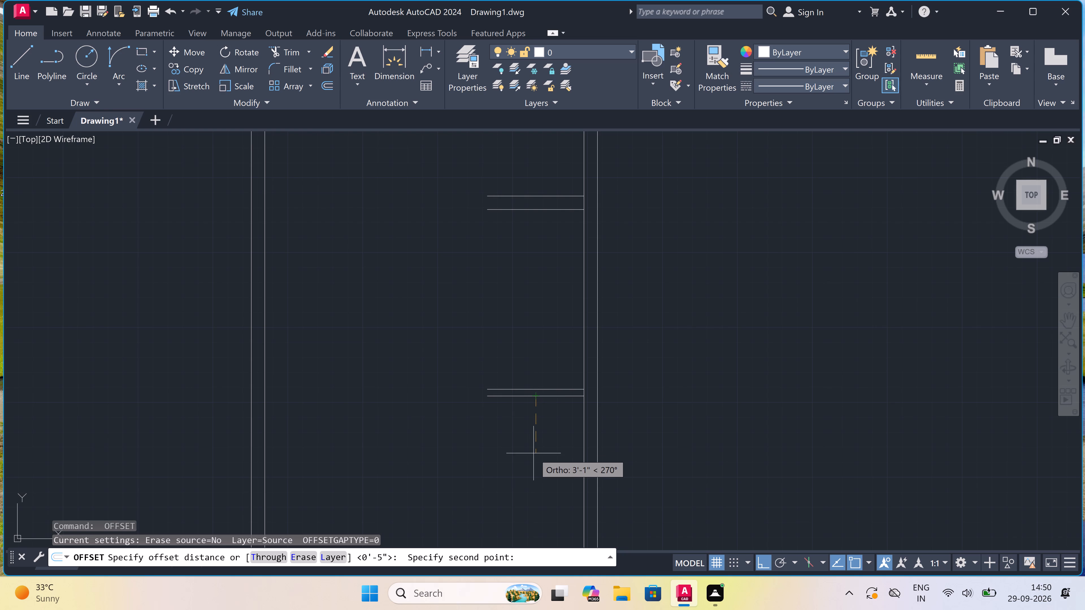
{"action": "type", "text": "'7"}
{"action": "key", "text": "shift+quotedbl"}
{"action": "key", "text": "BackSpace"}
{"action": "key", "text": "period"}
{"action": "key", "text": "5"}
{"action": "key", "text": "shift+quotedbl"}
{"action": "key", "text": "space"}
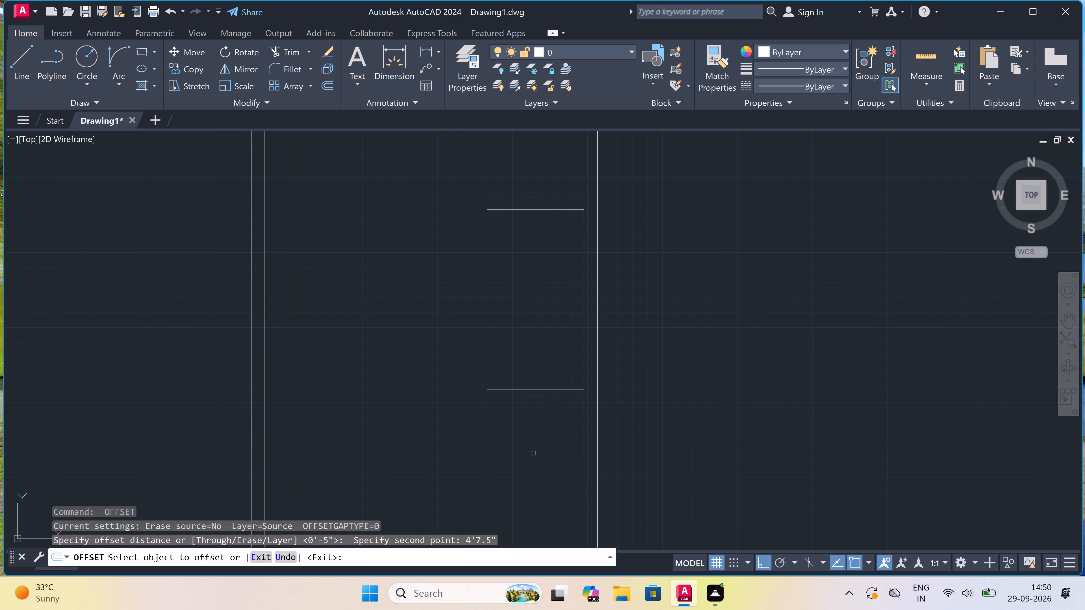
{"action": "left_click", "coordinate": [547, 399]}
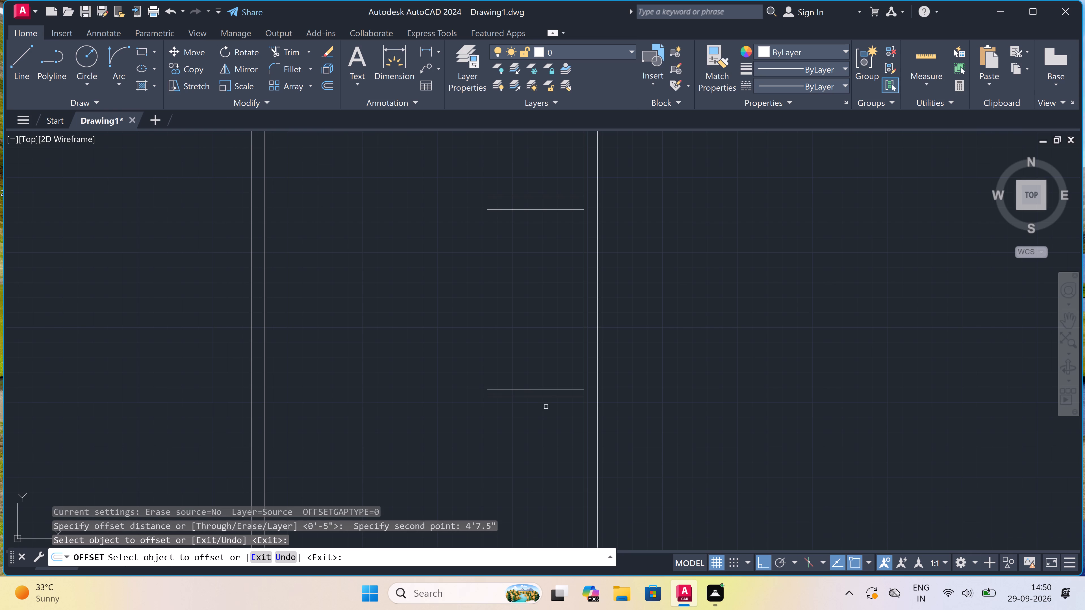
{"action": "left_click", "coordinate": [543, 427]}
{"action": "left_click", "coordinate": [538, 395]}
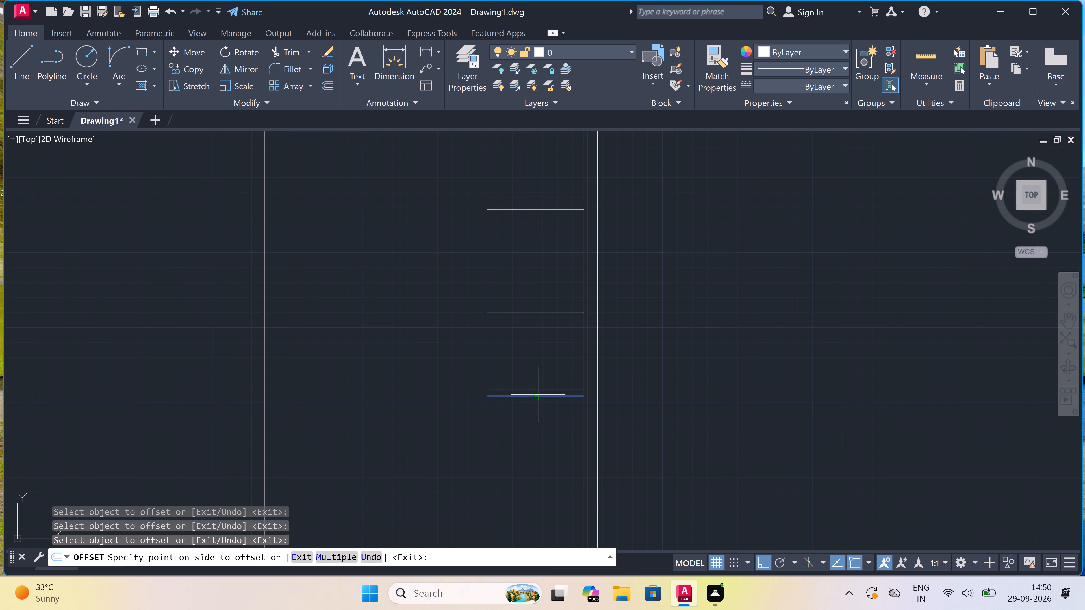
{"action": "left_click", "coordinate": [538, 433]}
{"action": "scroll", "coordinate": [538, 433], "scroll_direction": "down", "scroll_amount": 3}
{"action": "scroll", "coordinate": [535, 445], "scroll_direction": "up", "scroll_amount": 3}
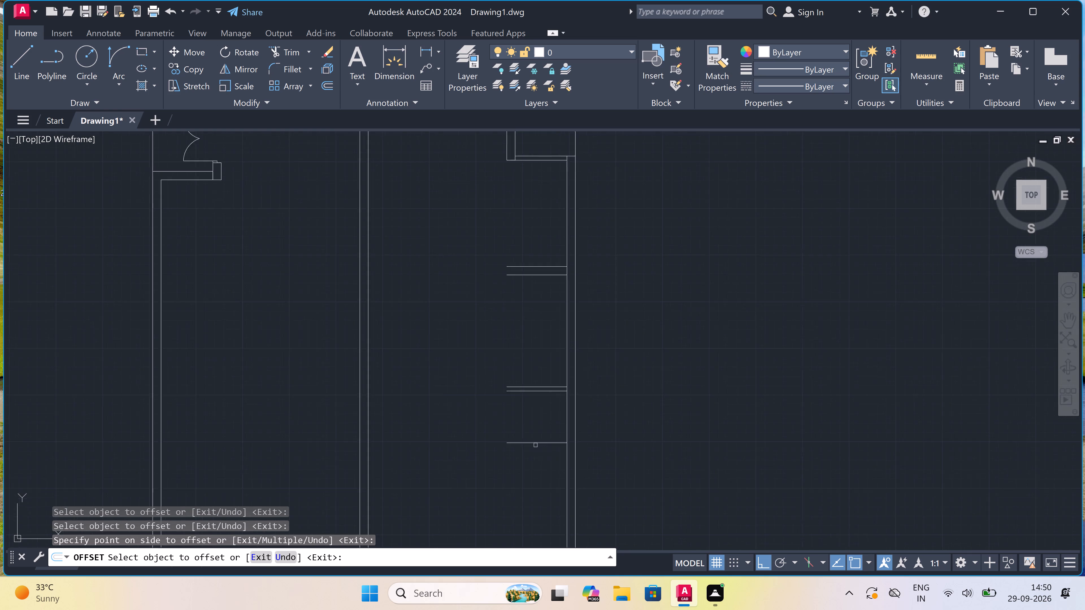
{"action": "scroll", "coordinate": [535, 445], "scroll_direction": "up", "scroll_amount": 1}
{"action": "key", "text": "Escape"}
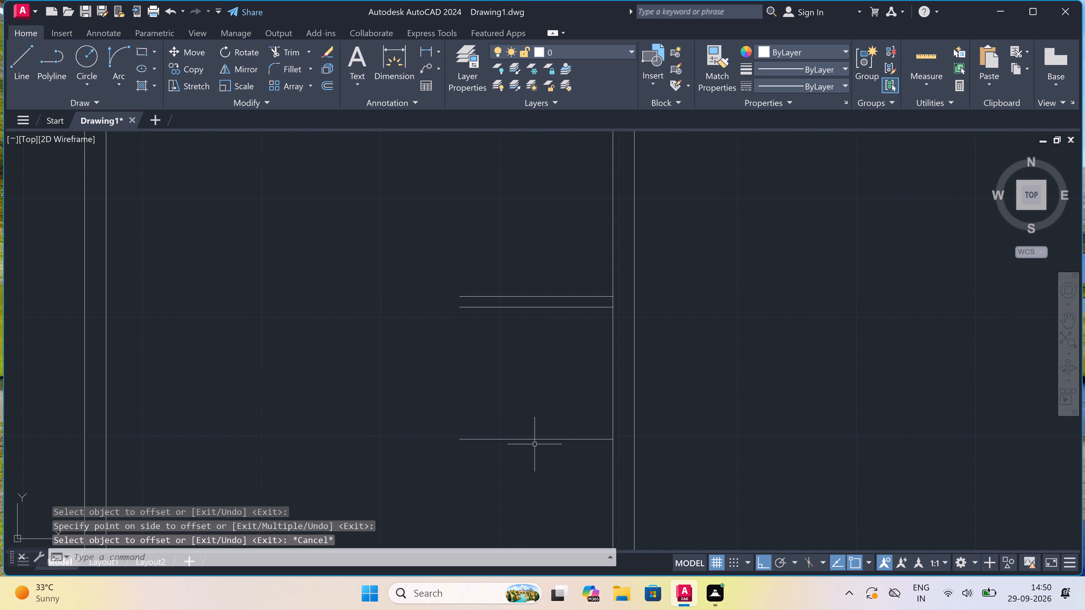
Offset the lowest horizontal line beside the right exterior wall 4.5" downward to form a second partition.
{"action": "key", "text": "space"}
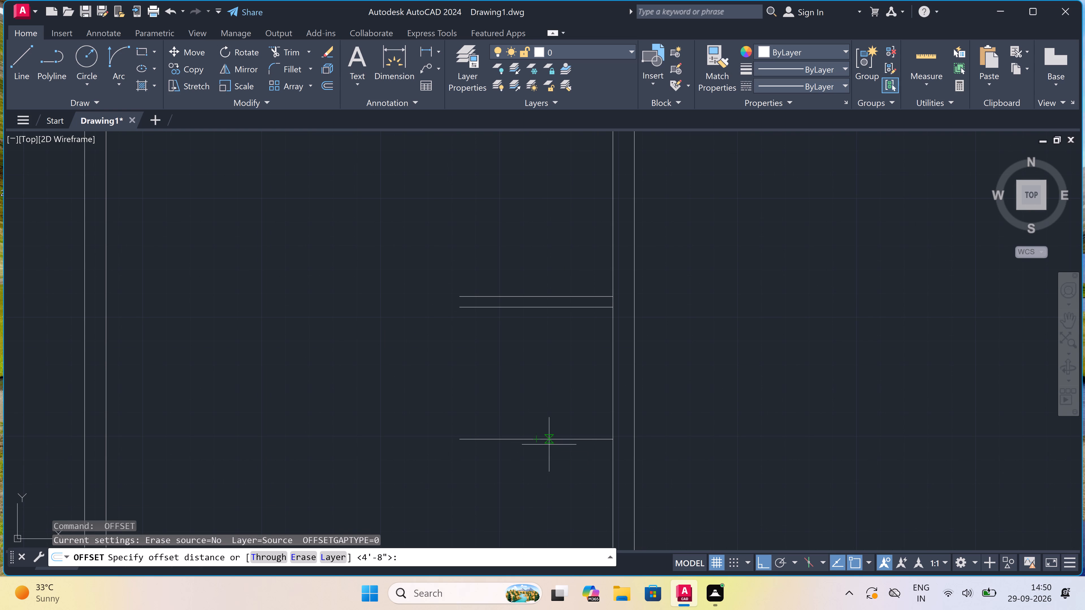
{"action": "scroll", "coordinate": [549, 443], "scroll_direction": "down", "scroll_amount": 1}
{"action": "scroll", "coordinate": [542, 465], "scroll_direction": "up", "scroll_amount": 1}
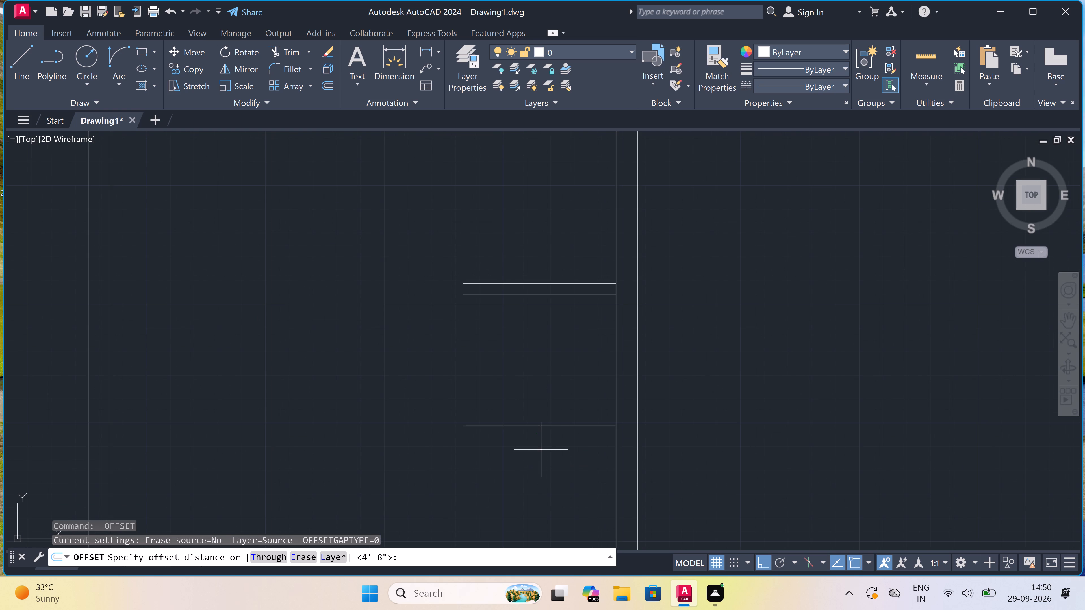
{"action": "left_click", "coordinate": [537, 424]}
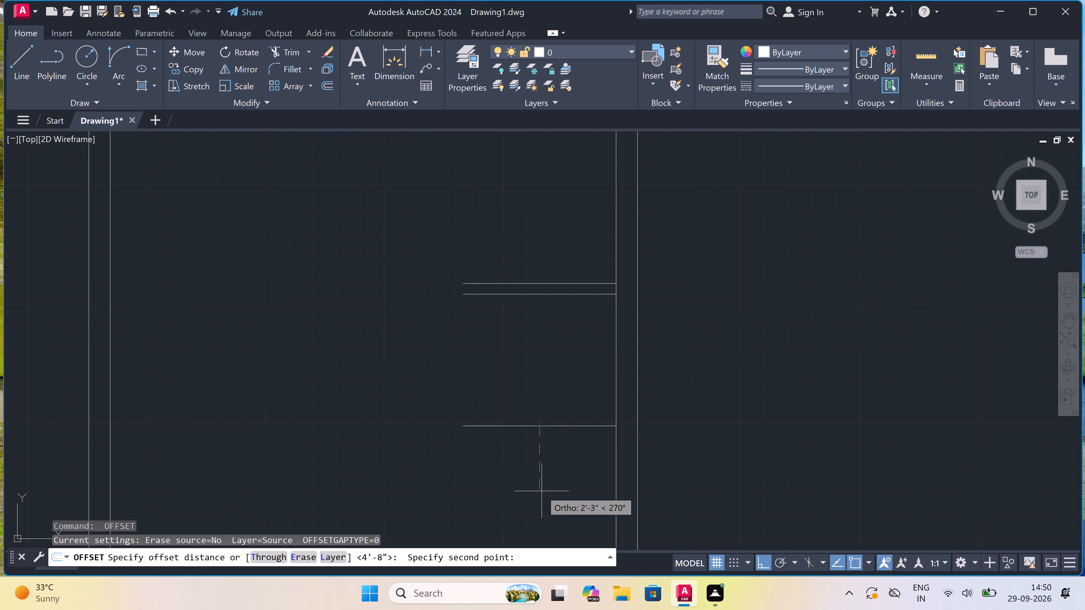
{"action": "type", "text": "4.5"}
{"action": "type", "text": "\""}
{"action": "key", "text": "space"}
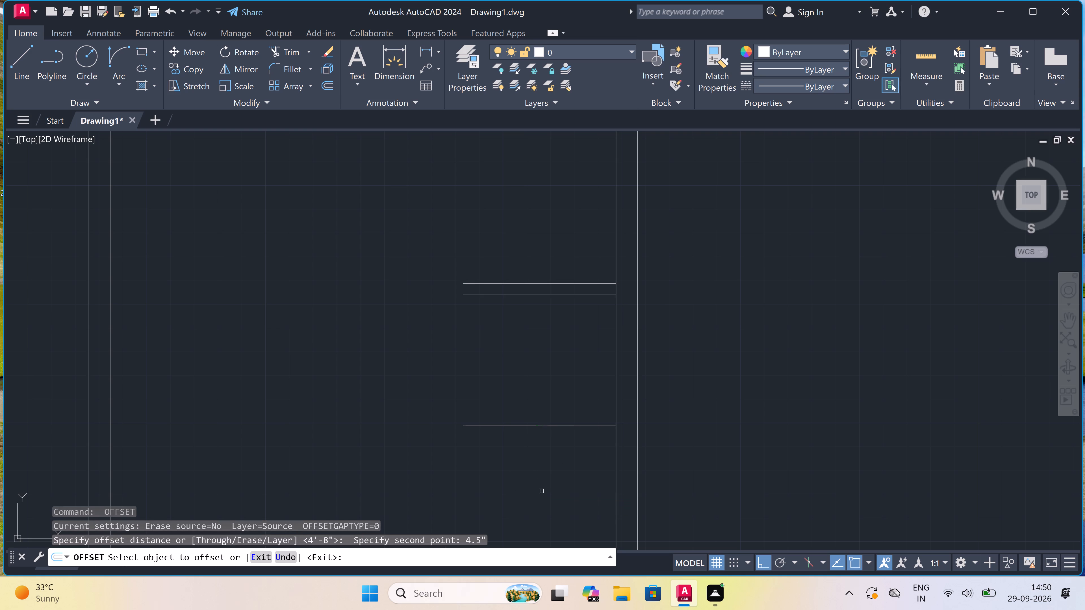
{"action": "left_click", "coordinate": [535, 427]}
{"action": "left_click", "coordinate": [535, 460]}
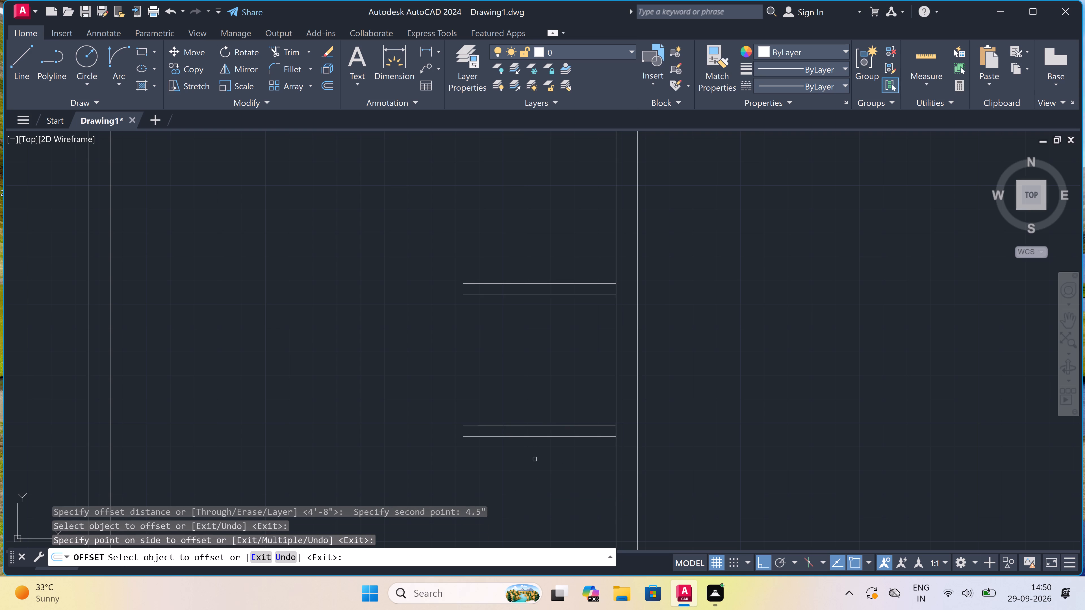
{"action": "key", "text": "Escape"}
Offset the lower line of the second 4.5" partition beside the right exterior wall 5' downward.
{"action": "key", "text": "space"}
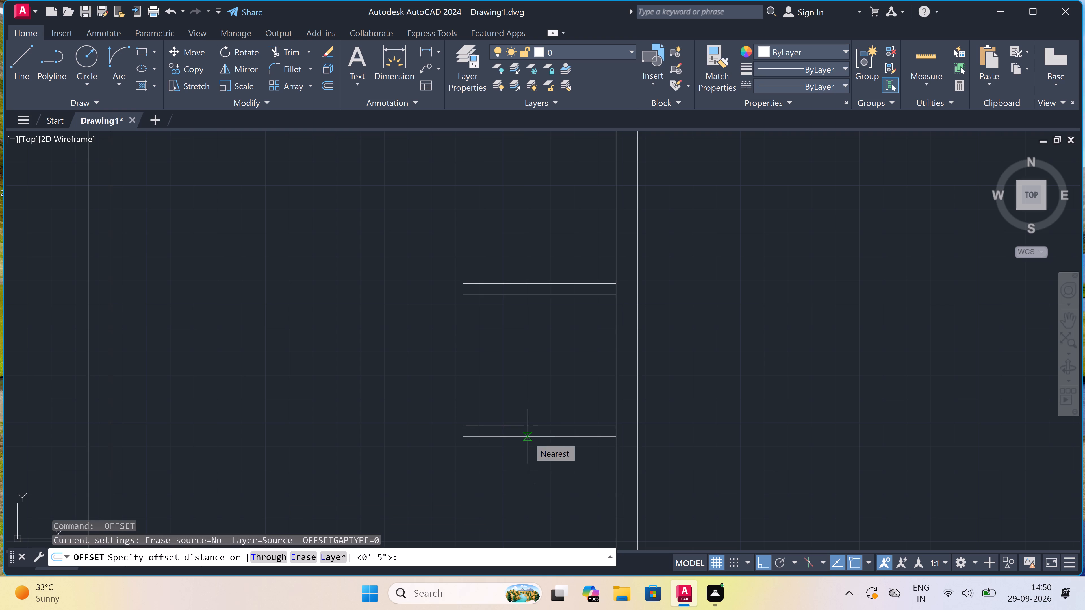
{"action": "left_click", "coordinate": [528, 437]}
{"action": "scroll", "coordinate": [530, 446], "scroll_direction": "down", "scroll_amount": 5}
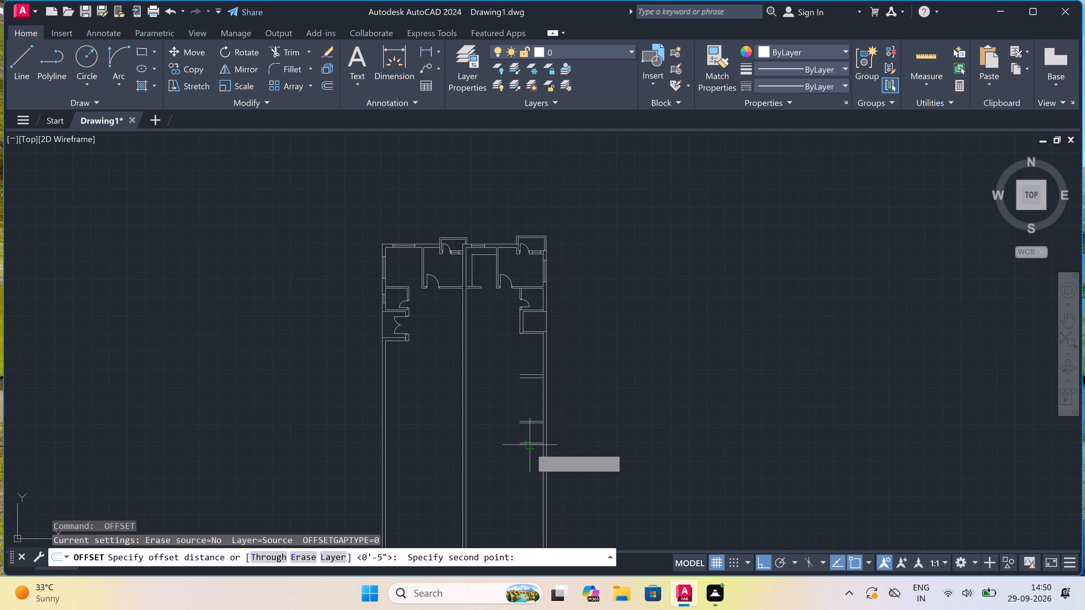
{"action": "scroll", "coordinate": [526, 470], "scroll_direction": "up", "scroll_amount": 5}
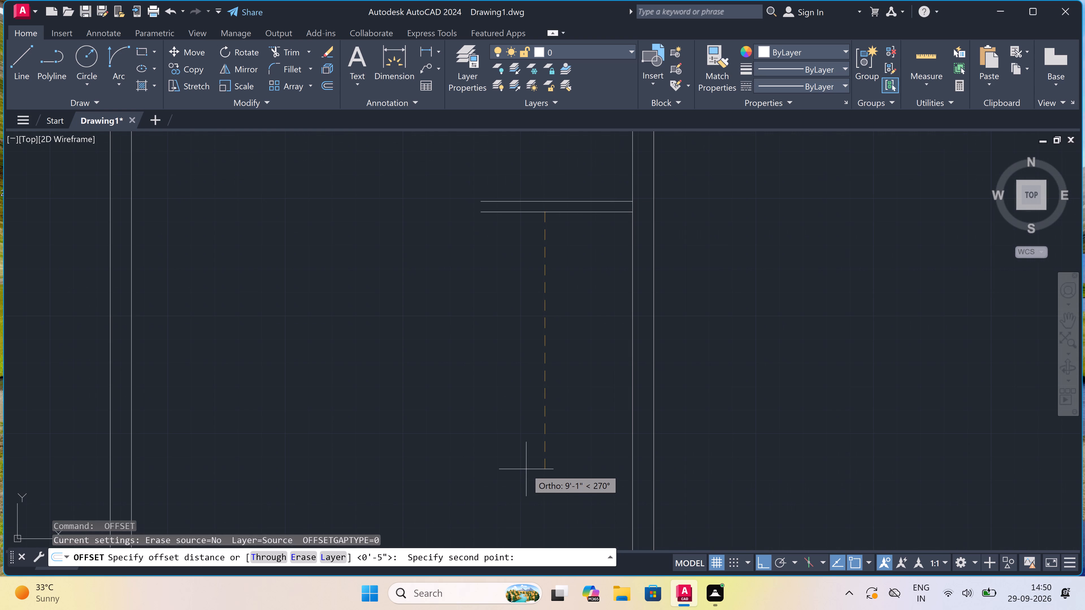
{"action": "type", "text": "5'"}
{"action": "key", "text": "space"}
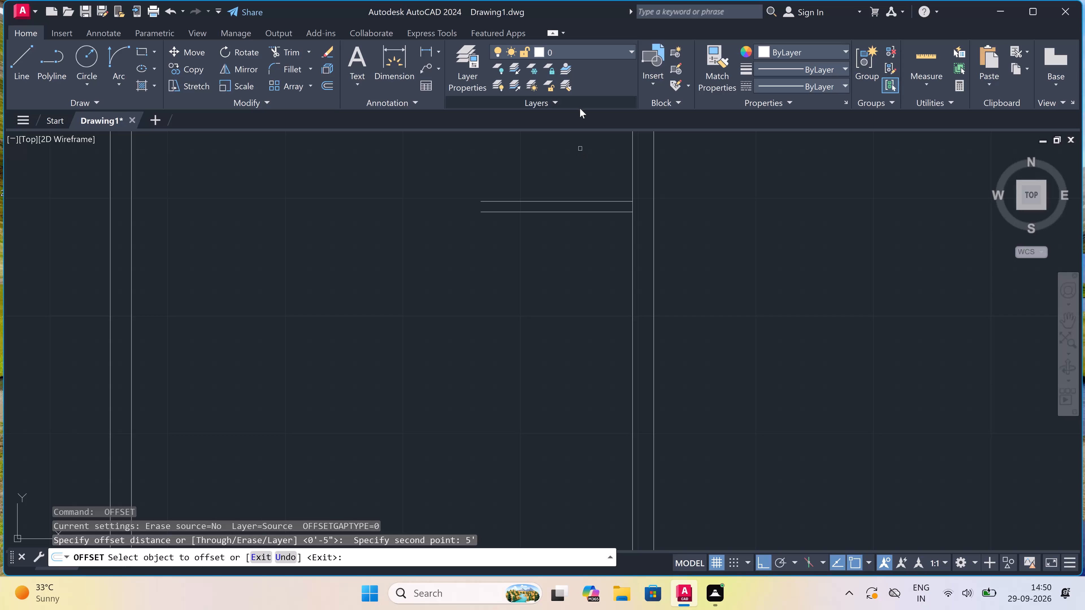
{"action": "left_click", "coordinate": [521, 213]}
{"action": "left_click", "coordinate": [523, 263]}
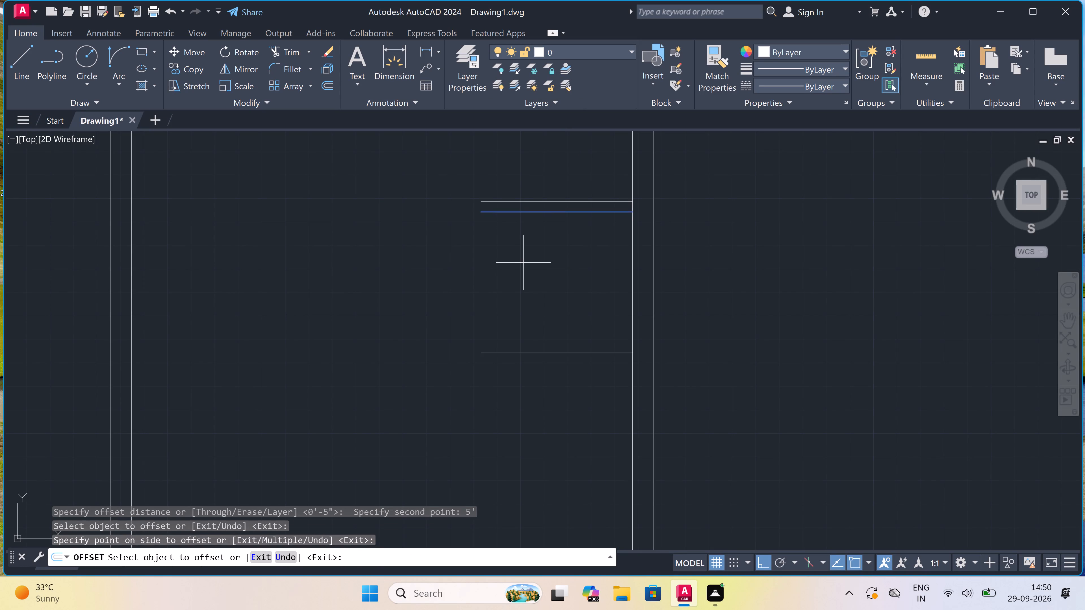
{"action": "key", "text": "Escape"}
Offset the lowest single horizontal line beside the right exterior wall 4.5" downward to form a third partition.
{"action": "key", "text": "space"}
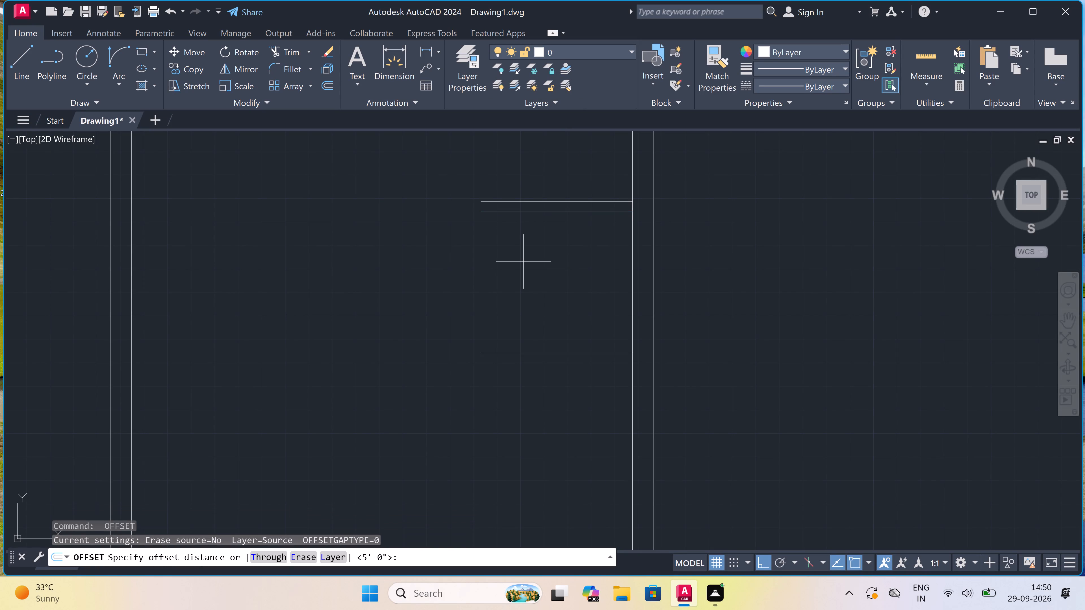
{"action": "left_click", "coordinate": [553, 352]}
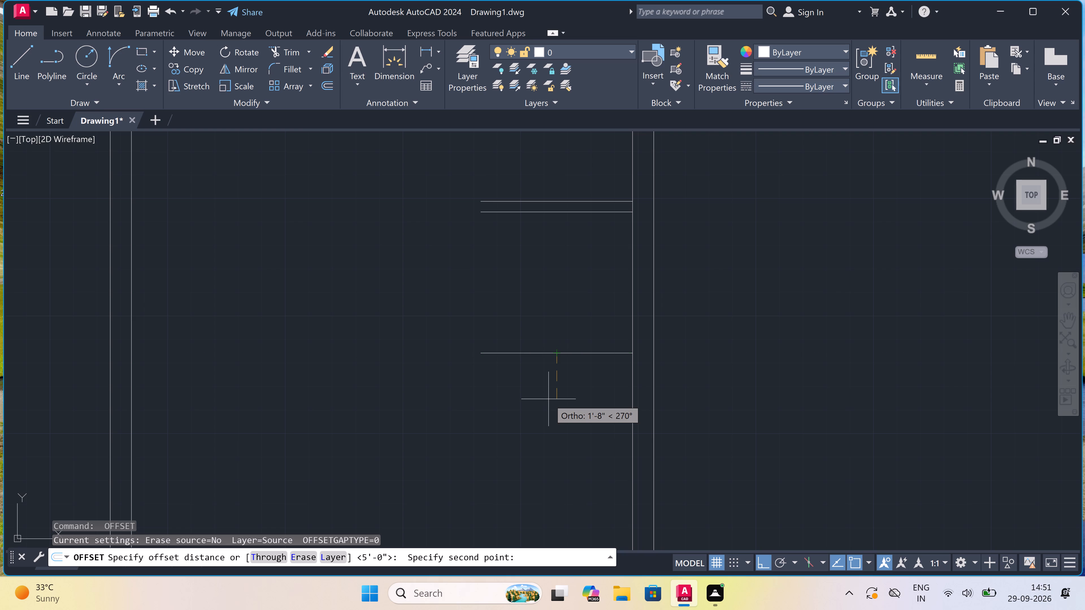
{"action": "scroll", "coordinate": [548, 399], "scroll_direction": "down", "scroll_amount": 2}
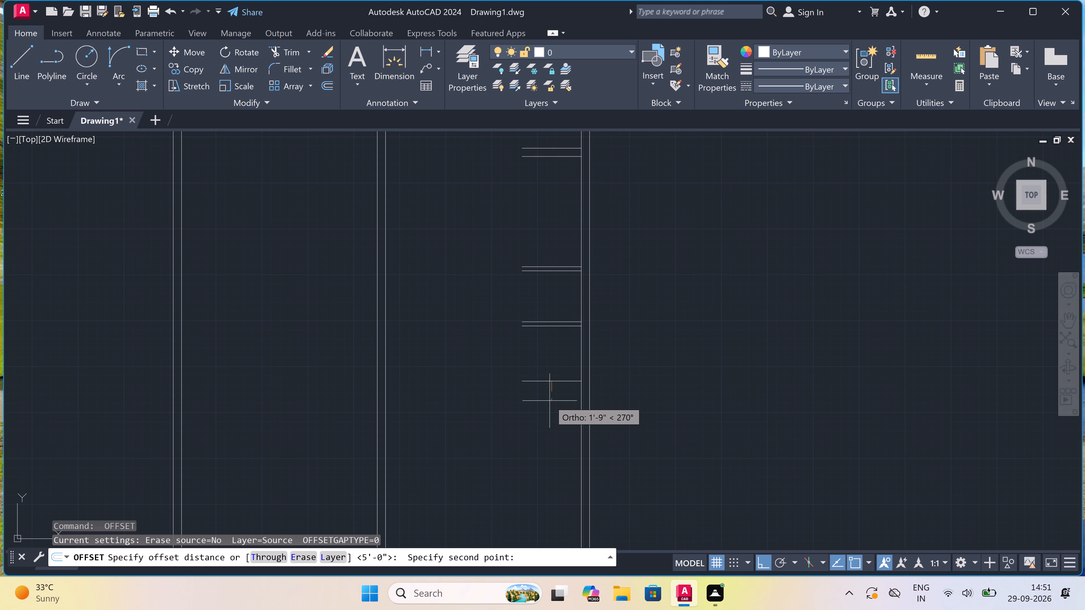
{"action": "scroll", "coordinate": [550, 401], "scroll_direction": "down", "scroll_amount": 2}
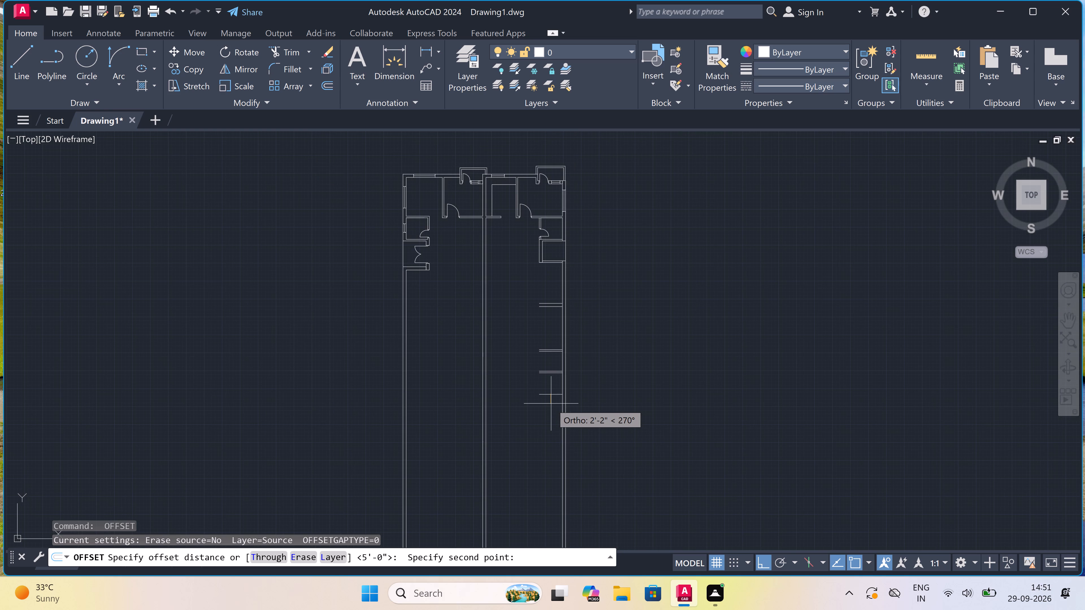
{"action": "scroll", "coordinate": [551, 404], "scroll_direction": "down", "scroll_amount": 1}
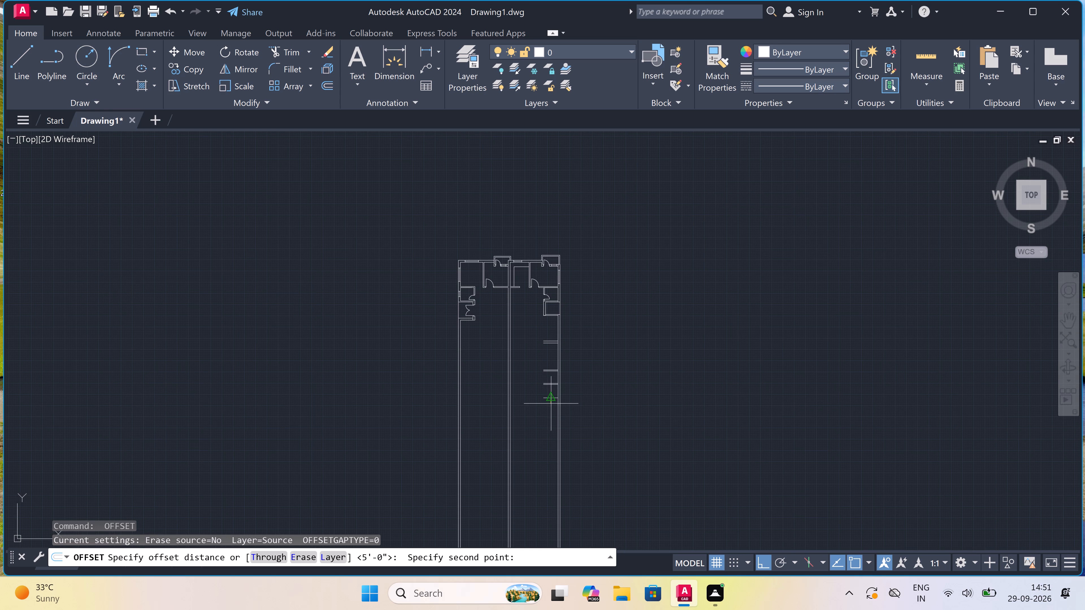
{"action": "scroll", "coordinate": [551, 404], "scroll_direction": "up", "scroll_amount": 2}
{"action": "scroll", "coordinate": [552, 404], "scroll_direction": "down", "scroll_amount": 1}
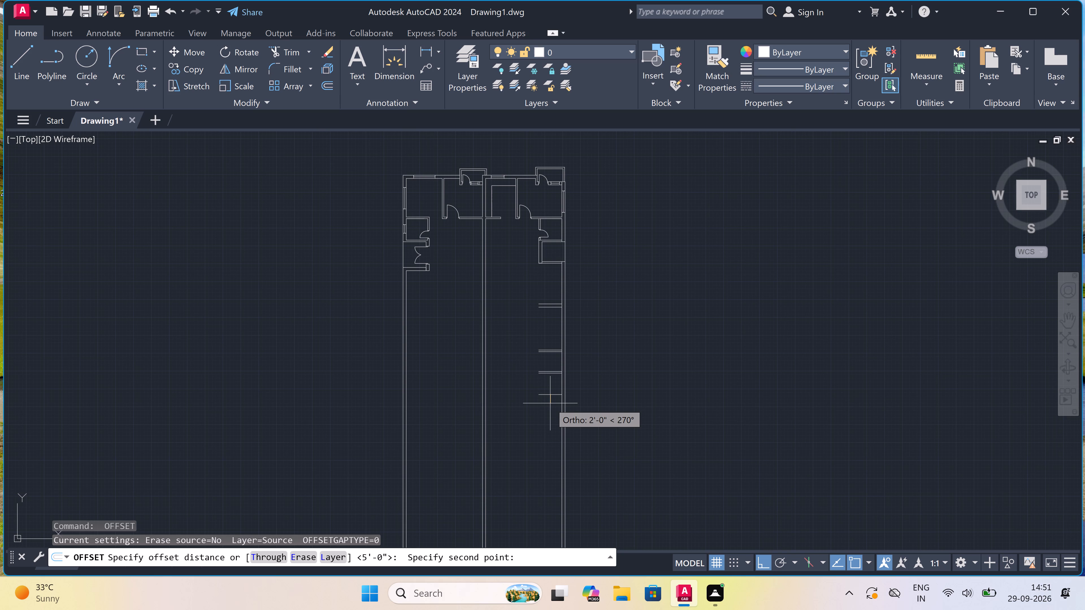
{"action": "scroll", "coordinate": [553, 402], "scroll_direction": "up", "scroll_amount": 2}
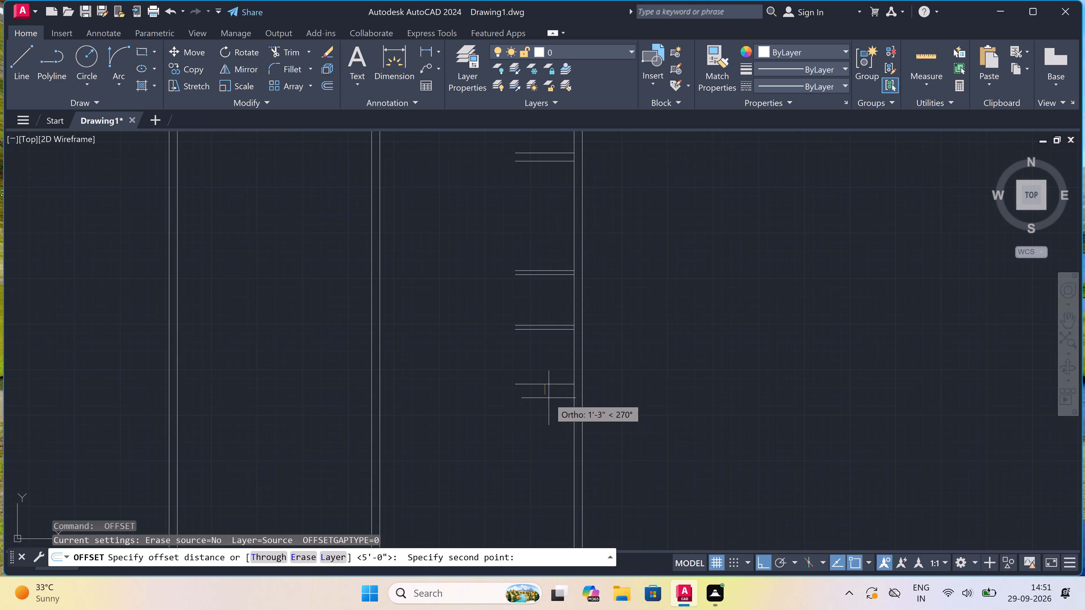
{"action": "key", "text": "4"}
{"action": "key", "text": "period"}
{"action": "key", "text": "5"}
{"action": "type", "text": "\""}
{"action": "key", "text": "space"}
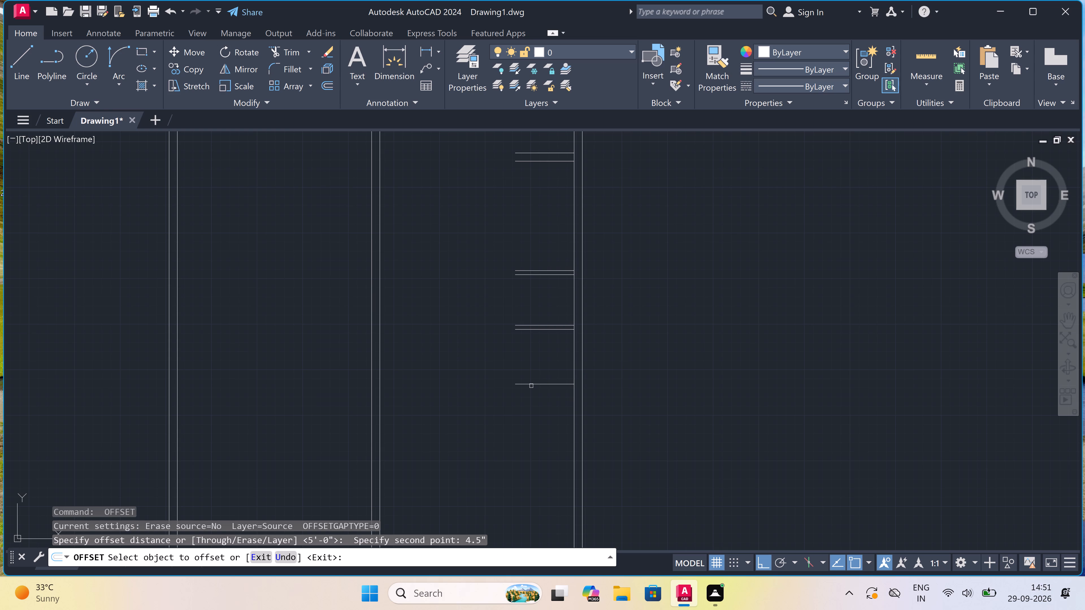
{"action": "left_click_drag", "start_coordinate": [531, 384], "coordinate": [531, 387]}
{"action": "left_click", "coordinate": [535, 419]}
{"action": "key", "text": "Escape"}
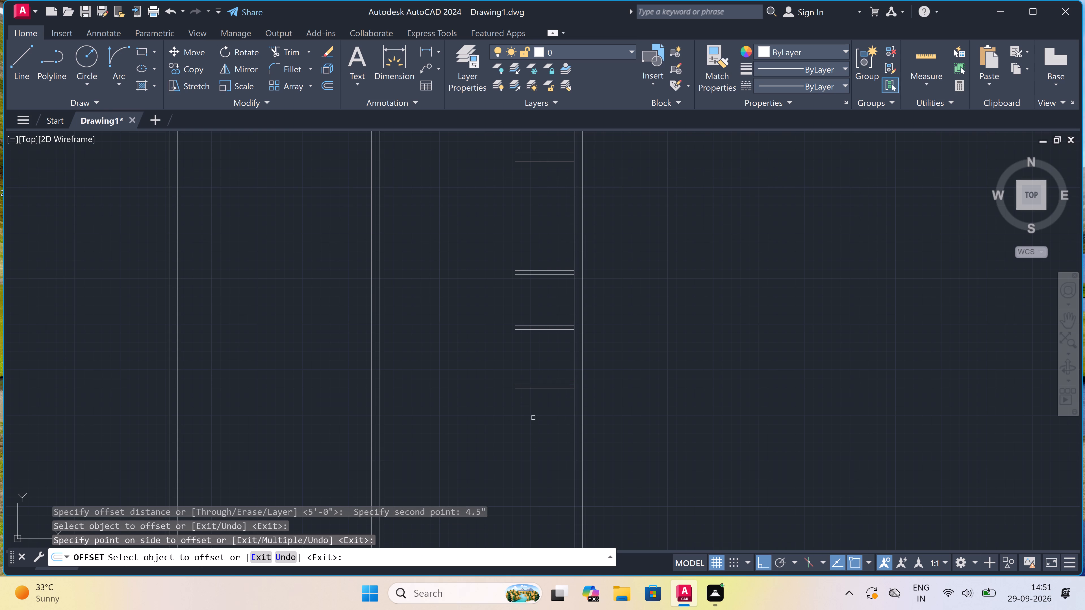
Offset the lower line of the third 4.5" partition beside the right exterior wall 12' downward.
{"action": "key", "text": "space"}
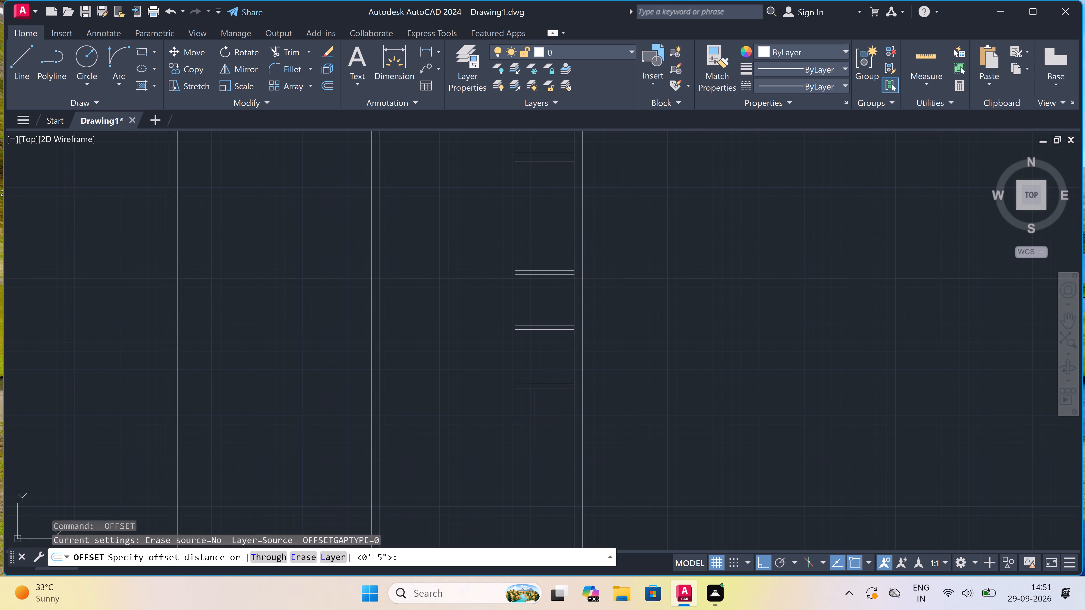
{"action": "scroll", "coordinate": [535, 398], "scroll_direction": "down", "scroll_amount": 2}
{"action": "scroll", "coordinate": [531, 411], "scroll_direction": "up", "scroll_amount": 3}
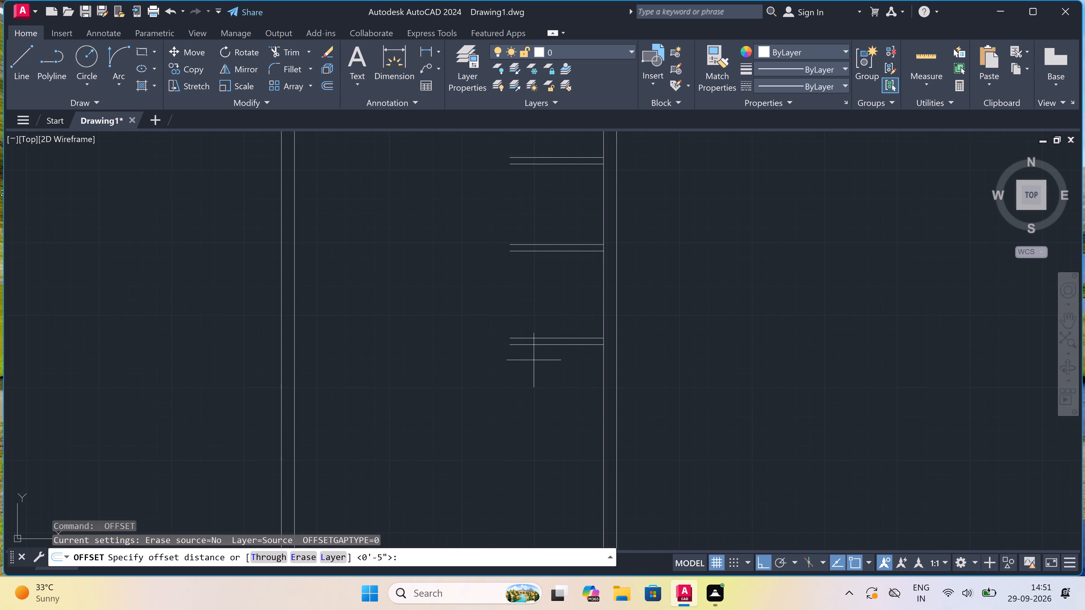
{"action": "left_click", "coordinate": [534, 349]}
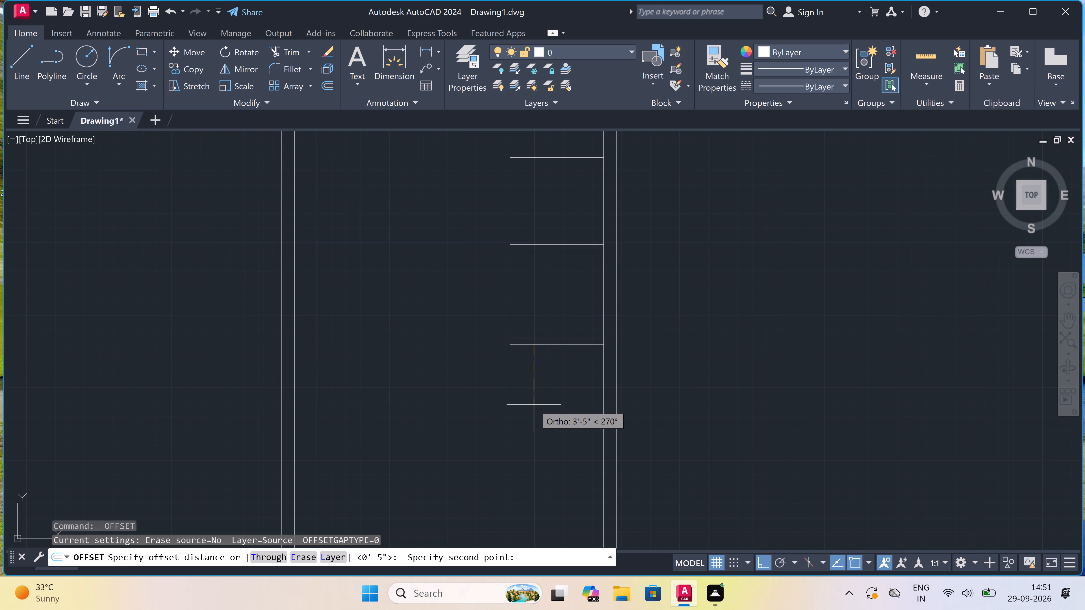
{"action": "type", "text": "12"}
{"action": "type", "text": "'"}
{"action": "key", "text": "space"}
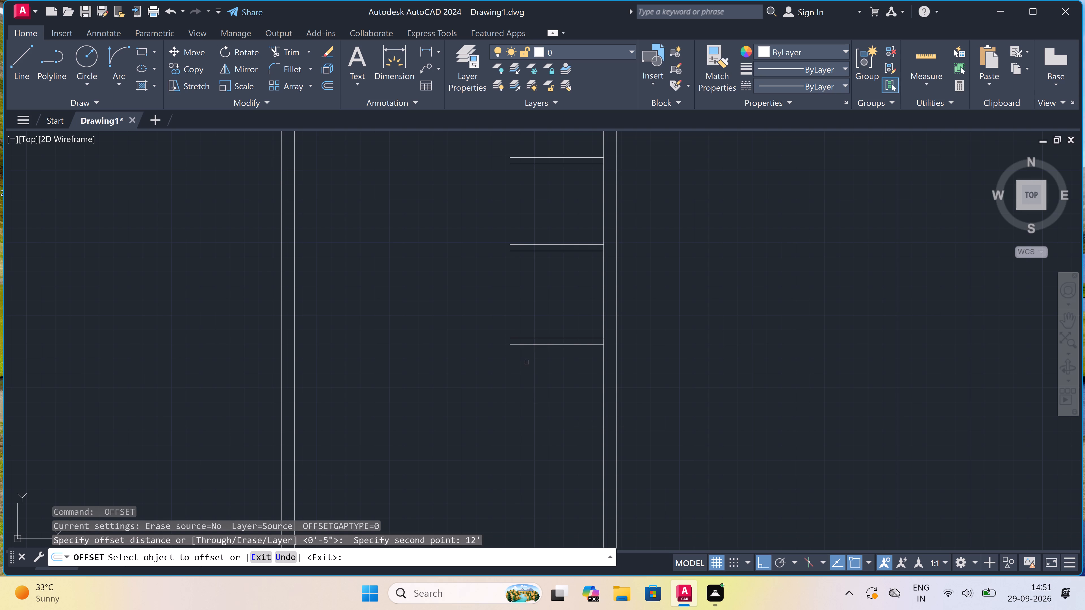
{"action": "left_click_drag", "start_coordinate": [528, 348], "coordinate": [527, 351]}
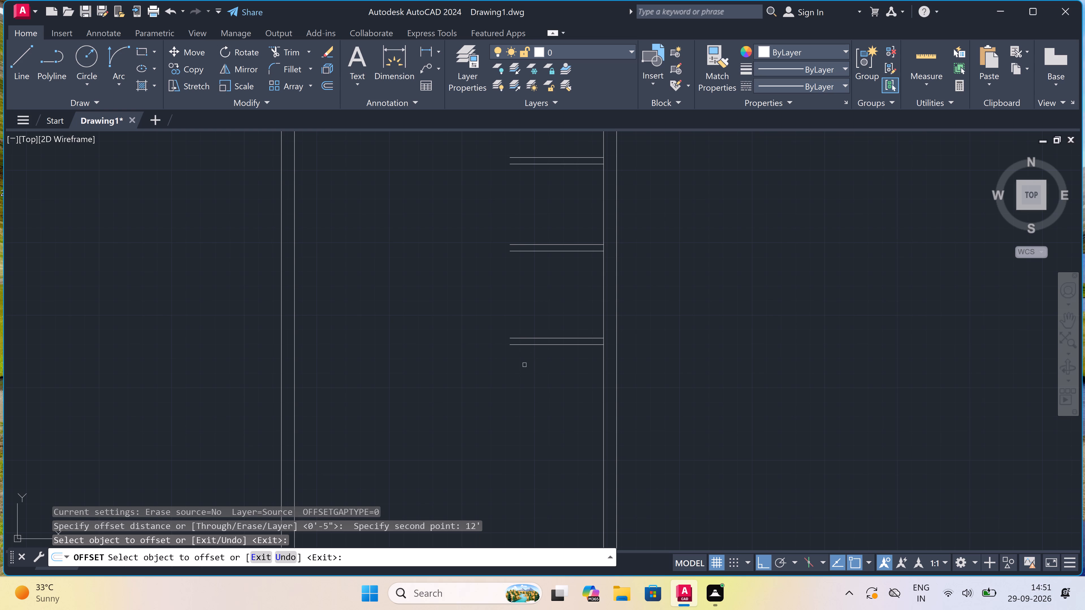
{"action": "left_click", "coordinate": [527, 411]}
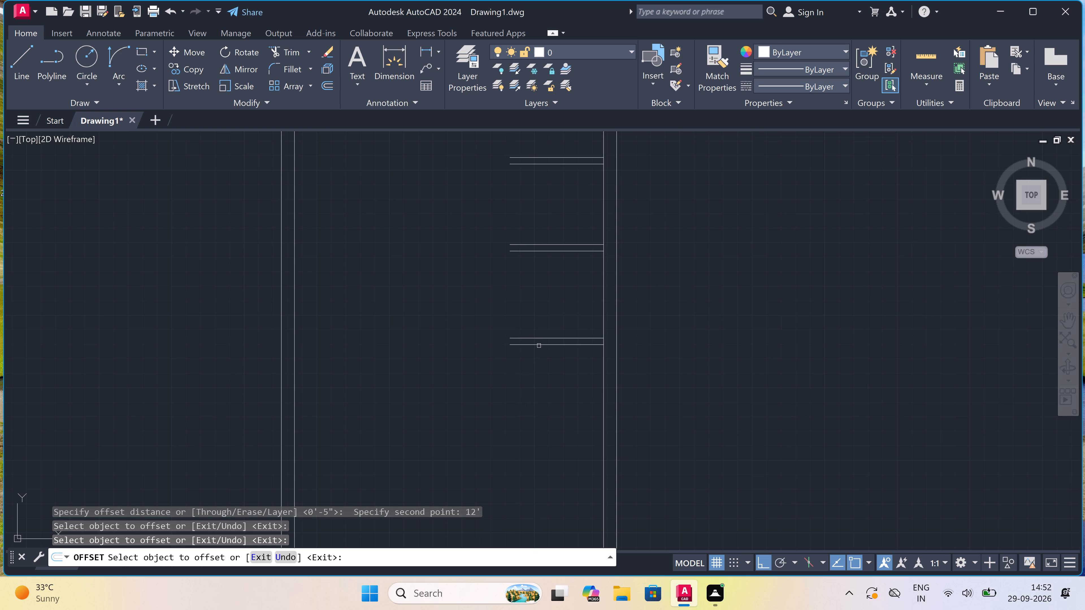
{"action": "left_click_drag", "start_coordinate": [539, 346], "coordinate": [539, 352]}
{"action": "left_click", "coordinate": [539, 366]}
{"action": "scroll", "coordinate": [539, 366], "scroll_direction": "down", "scroll_amount": 5}
{"action": "scroll", "coordinate": [537, 382], "scroll_direction": "up", "scroll_amount": 2}
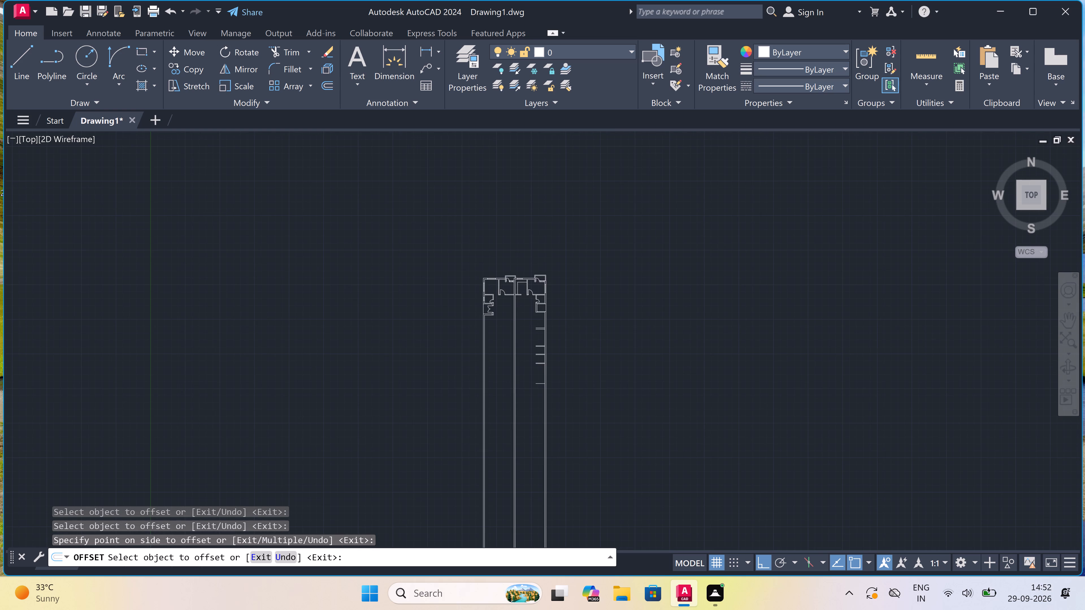
{"action": "scroll", "coordinate": [537, 382], "scroll_direction": "up", "scroll_amount": 3}
{"action": "key", "text": "Escape"}
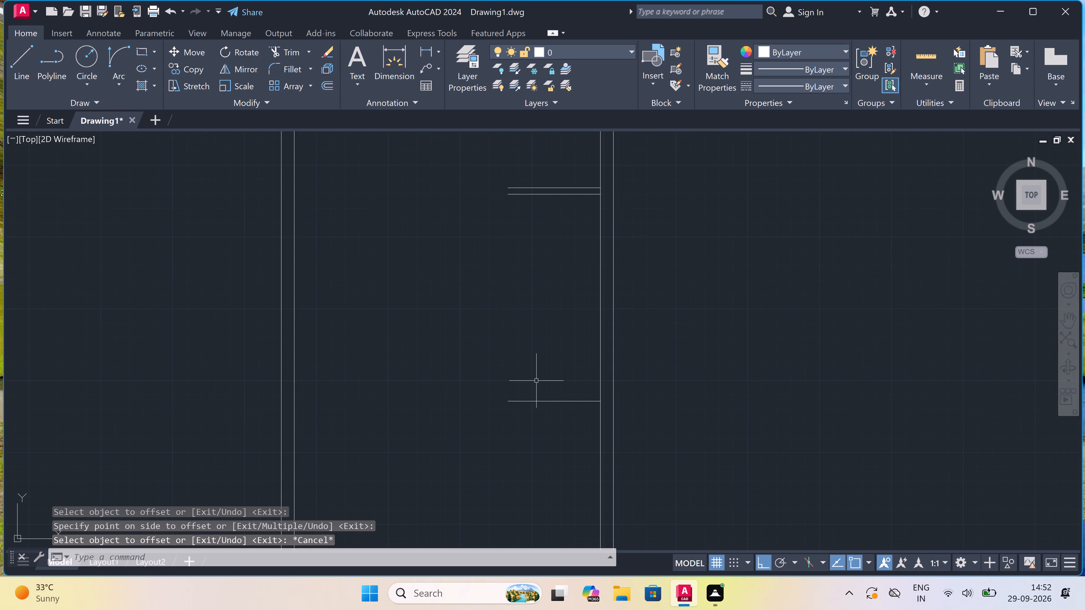
Offset the lowest horizontal line beside the right exterior wall 9" downward to form the bottom exterior wall.
{"action": "key", "text": "space"}
{"action": "scroll", "coordinate": [535, 379], "scroll_direction": "down", "scroll_amount": 1}
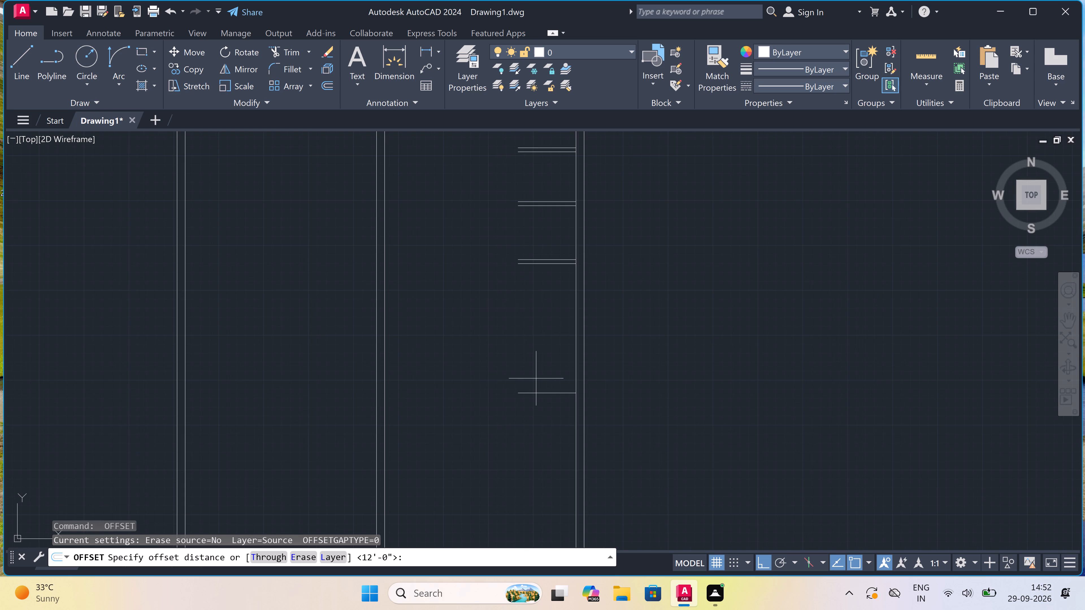
{"action": "scroll", "coordinate": [547, 446], "scroll_direction": "up", "scroll_amount": 1}
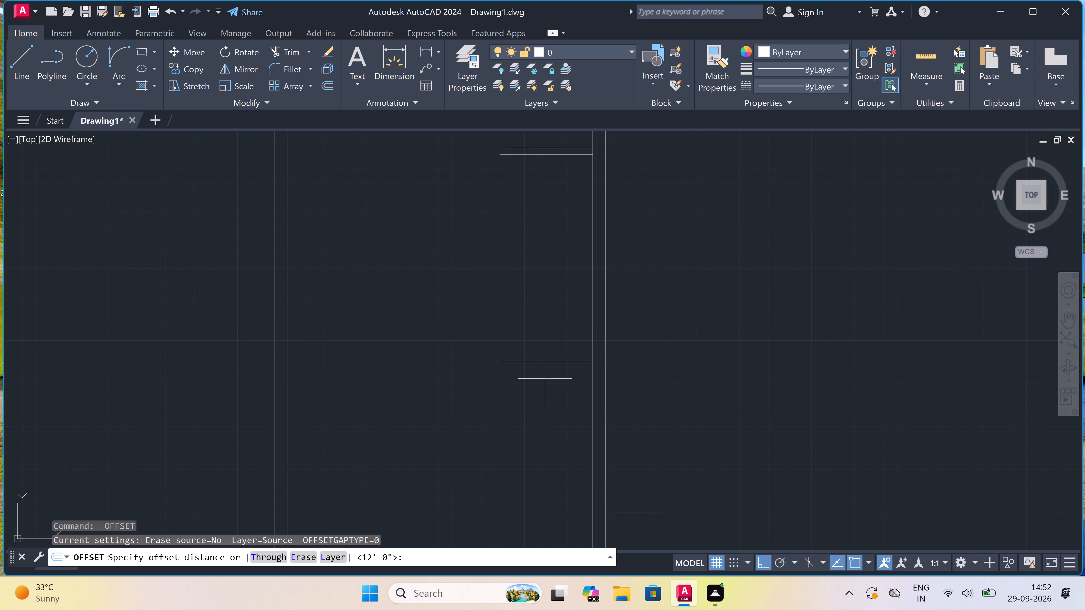
{"action": "left_click", "coordinate": [542, 365]}
{"action": "scroll", "coordinate": [534, 401], "scroll_direction": "up", "scroll_amount": 2}
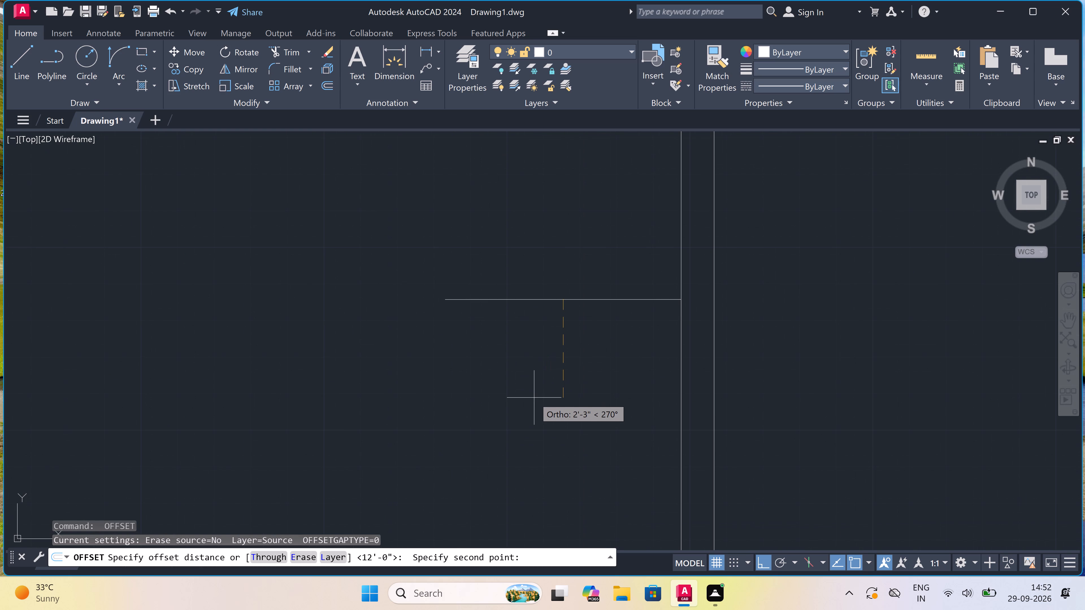
{"action": "type", "text": "9\""}
{"action": "key", "text": "space"}
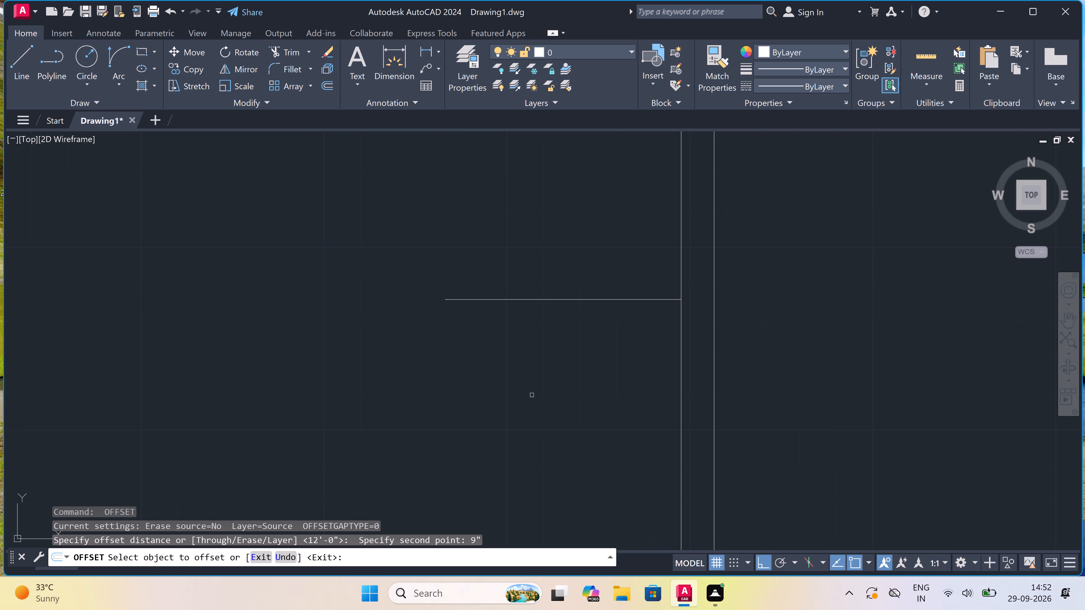
{"action": "left_click", "coordinate": [522, 300]}
{"action": "left_click", "coordinate": [522, 319]}
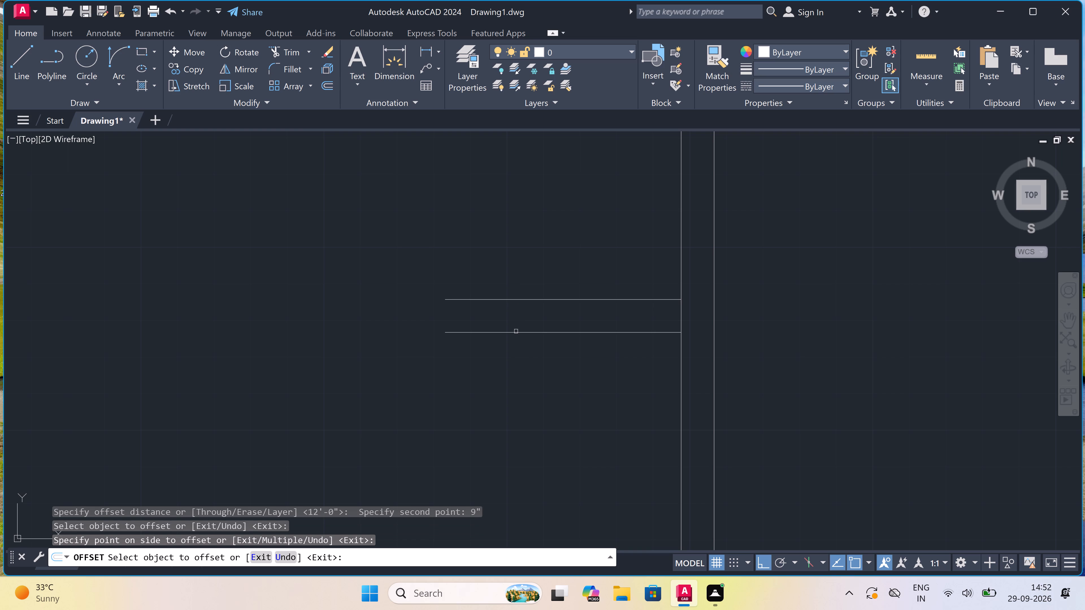
{"action": "key", "text": "Escape"}
Extend both bottom wall lines across the plan to meet the right and left exterior walls.
{"action": "type", "text": "ex"}
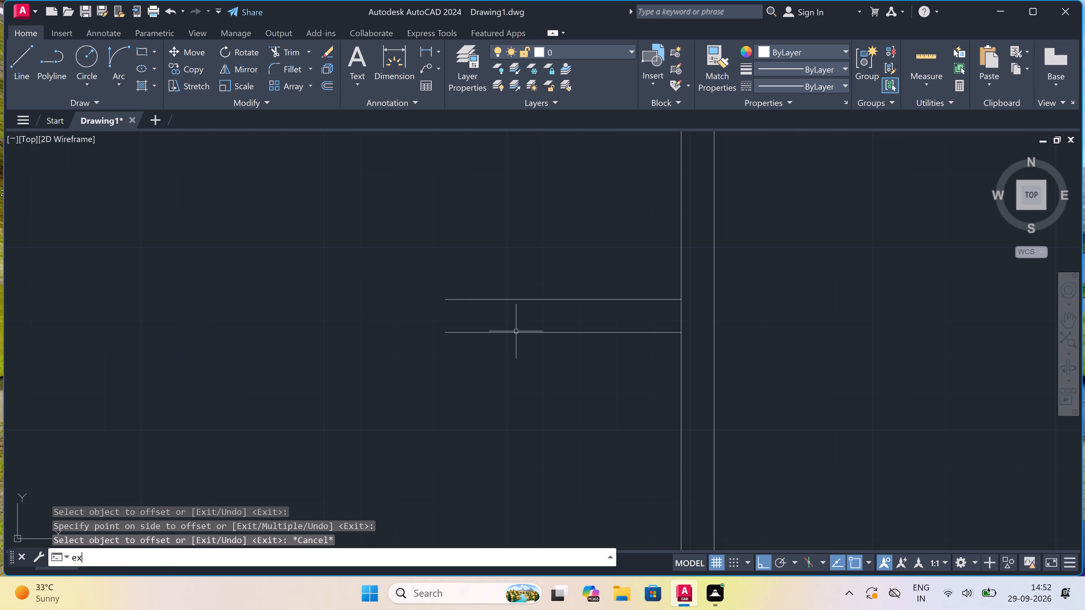
{"action": "key", "text": "space"}
{"action": "left_click", "coordinate": [550, 329]}
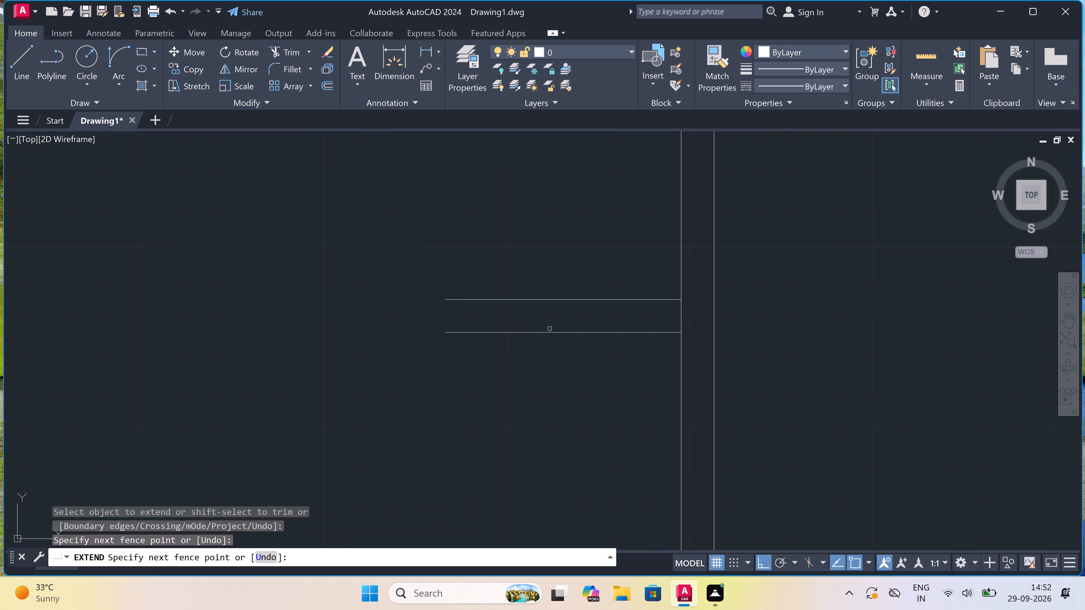
{"action": "left_click", "coordinate": [547, 361]}
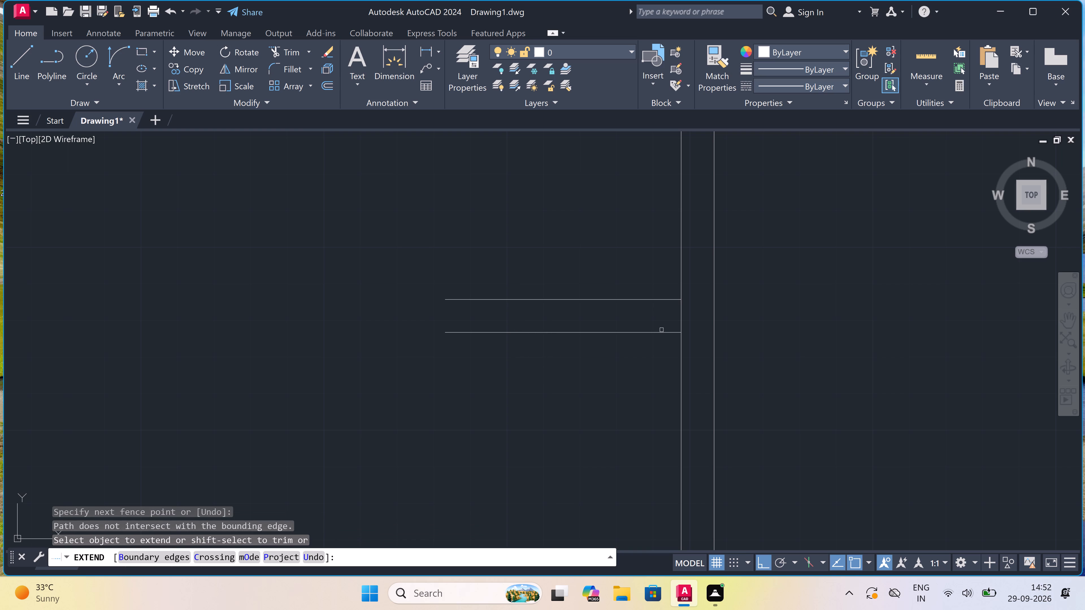
{"action": "scroll", "coordinate": [661, 330], "scroll_direction": "down", "scroll_amount": 3}
{"action": "left_click", "coordinate": [660, 331]}
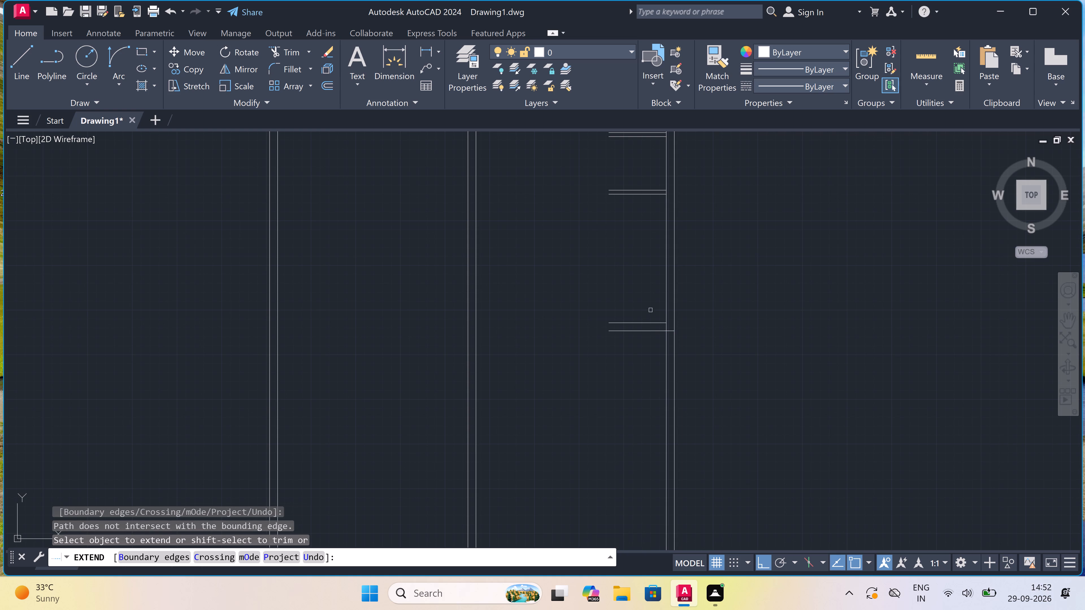
{"action": "left_click", "coordinate": [650, 310]}
{"action": "left_click", "coordinate": [638, 382]}
{"action": "left_click", "coordinate": [635, 374]}
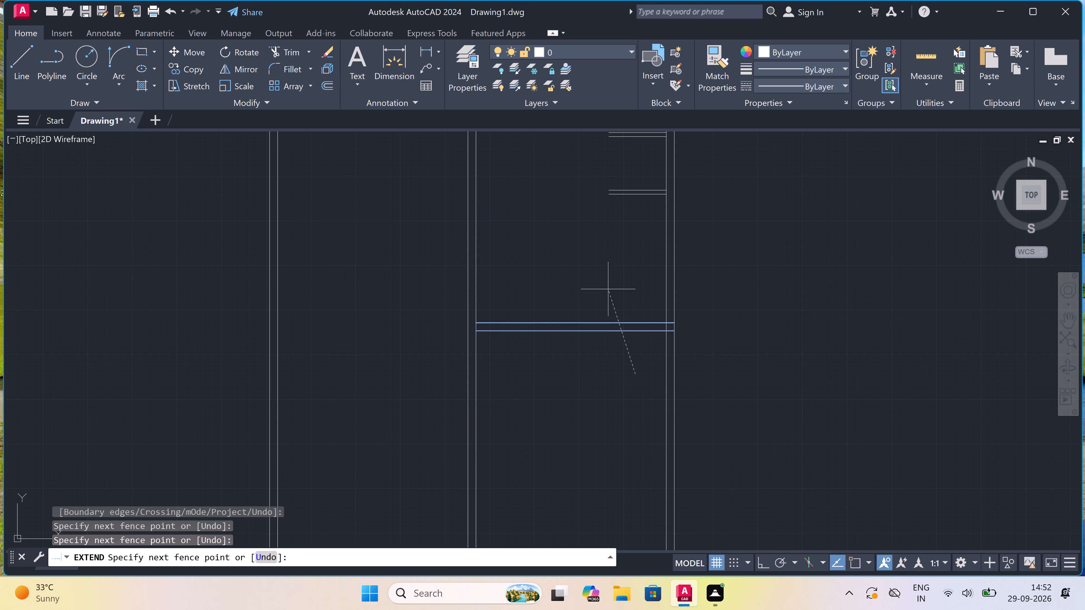
{"action": "left_click", "coordinate": [609, 289]}
{"action": "left_click", "coordinate": [509, 383]}
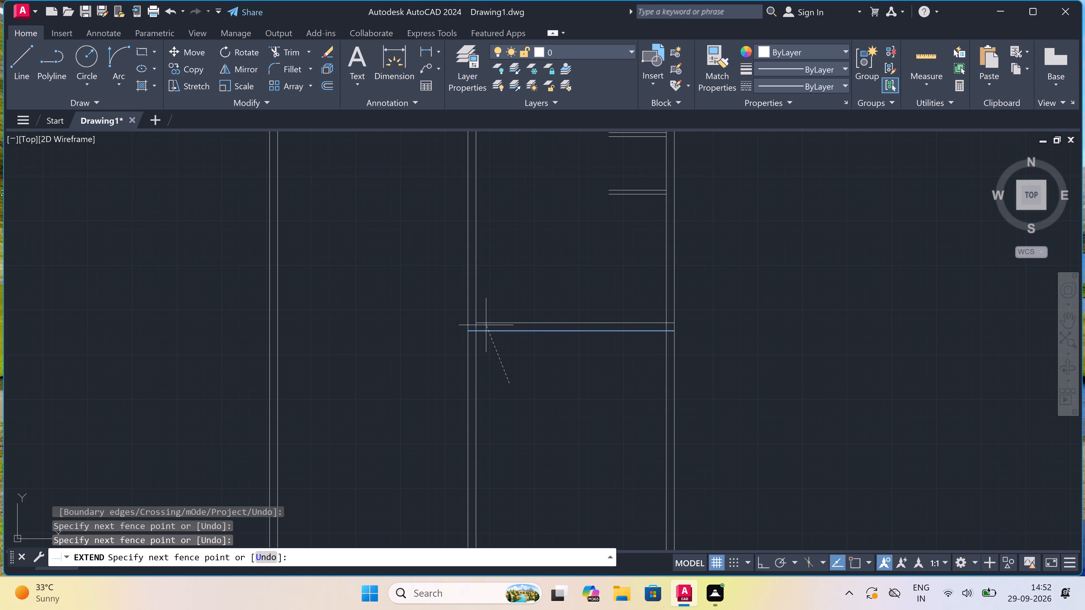
{"action": "left_click", "coordinate": [491, 302]}
{"action": "left_click", "coordinate": [490, 347]}
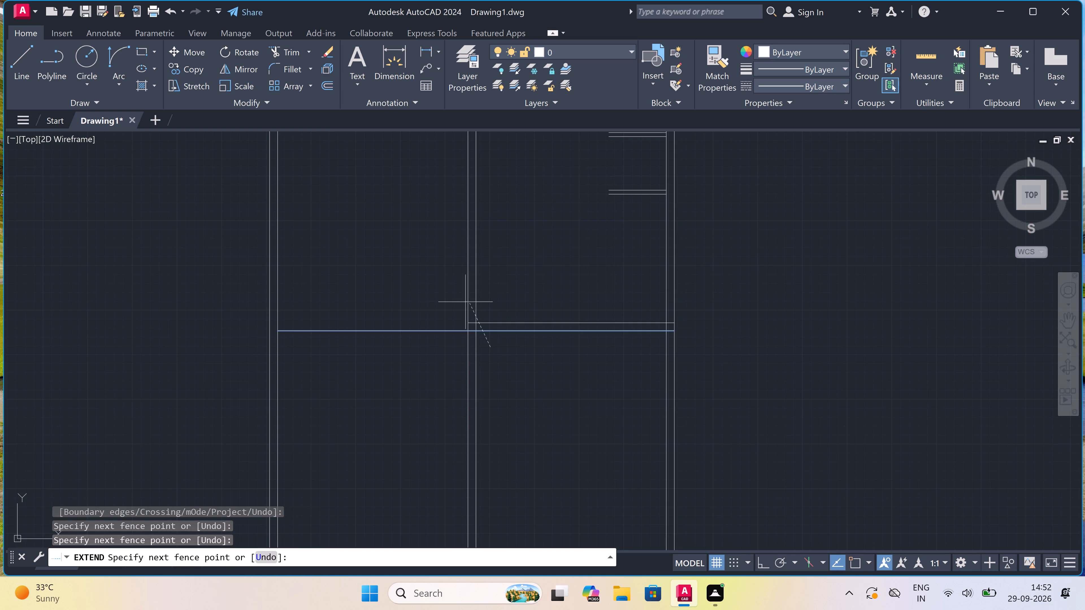
{"action": "left_click", "coordinate": [448, 266]}
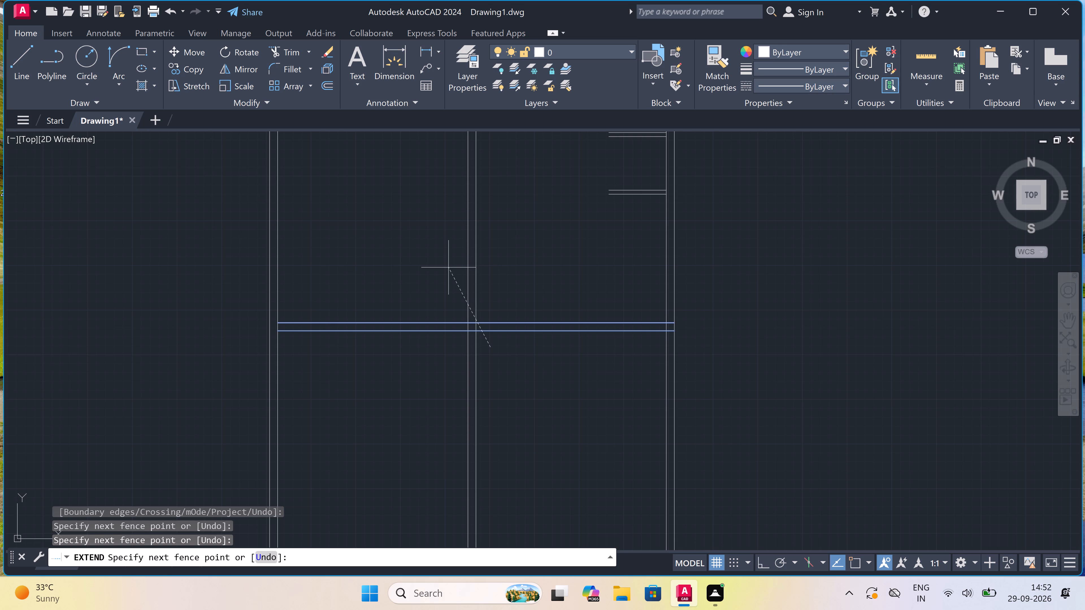
{"action": "left_click", "coordinate": [300, 329]}
{"action": "key", "text": "Escape"}
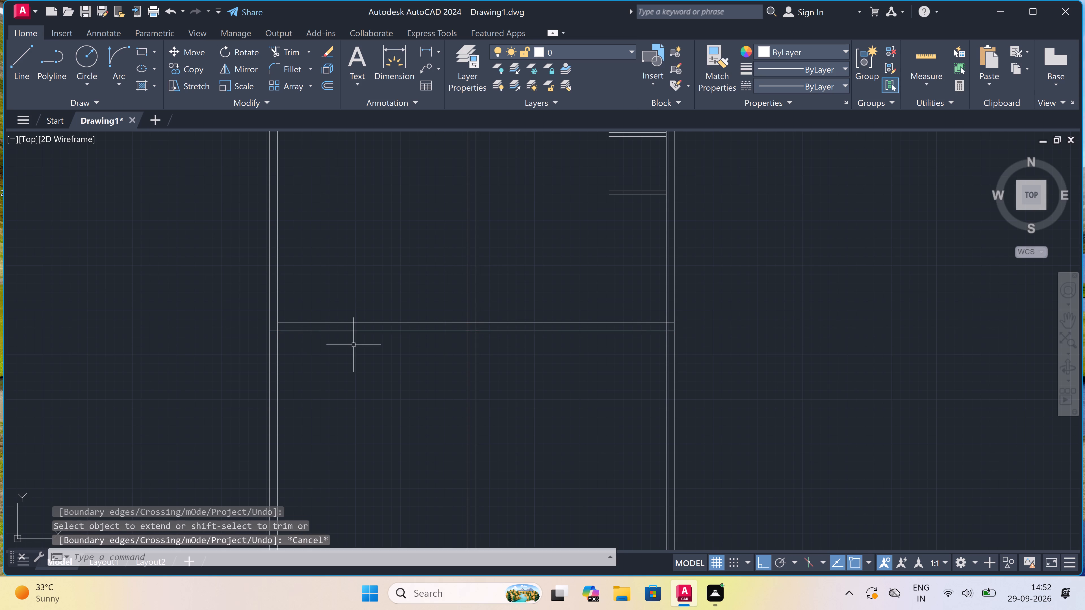
Trim all vertical wall lines that run below the outer line of the bottom wall.
{"action": "key", "text": "t"}
{"action": "key", "text": "r"}
{"action": "key", "text": "space"}
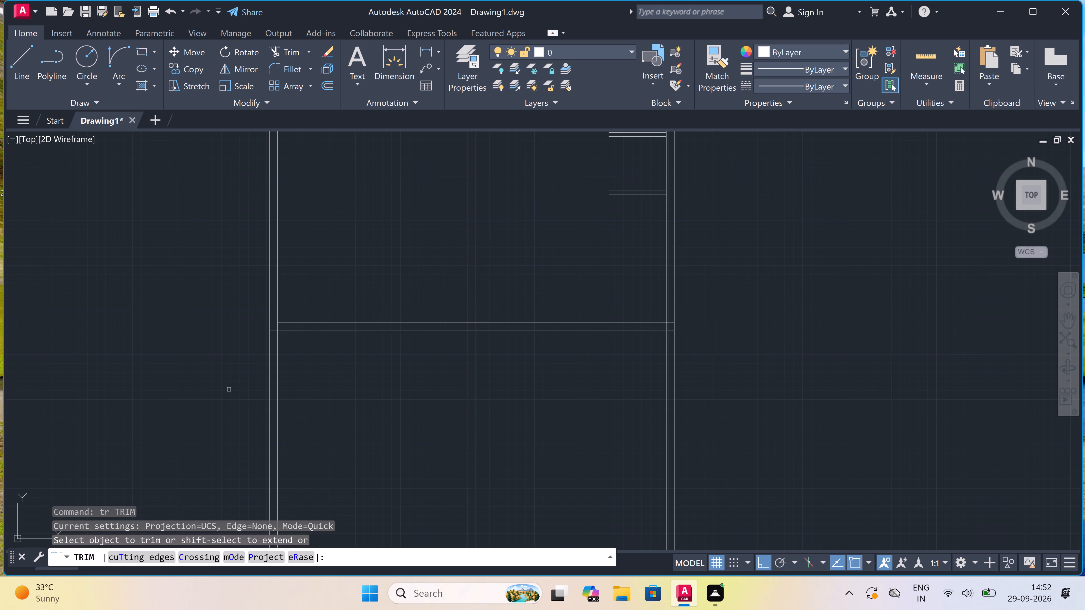
{"action": "left_click_drag", "start_coordinate": [229, 389], "coordinate": [234, 388]}
{"action": "left_click_drag", "start_coordinate": [813, 380], "coordinate": [799, 384]}
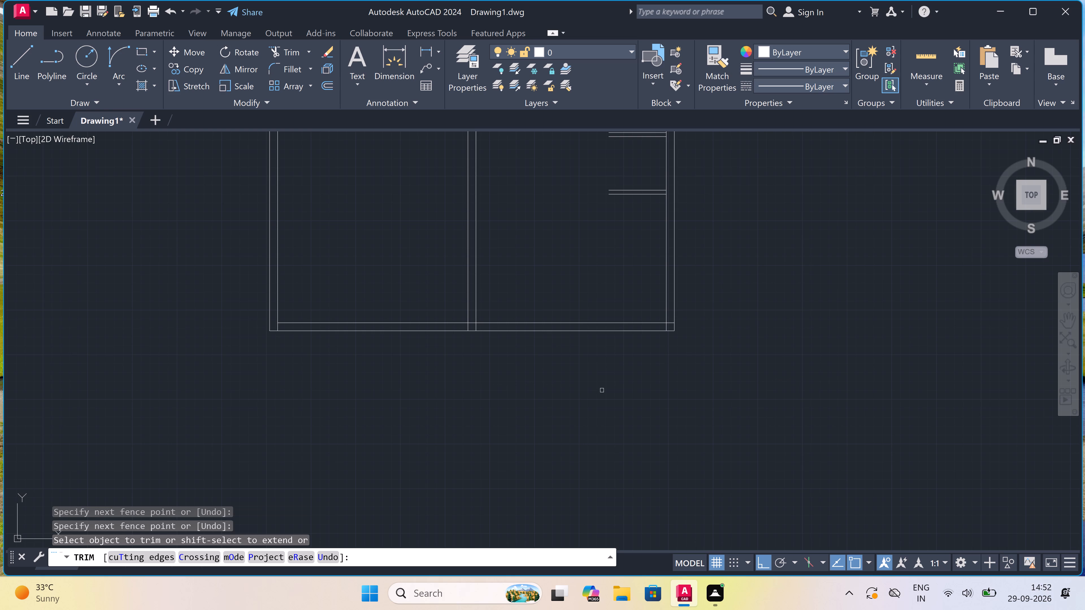
Trim the overlapping inner wall lines at the plan's bottom-right corner to make a clean wall corner.
{"action": "scroll", "coordinate": [643, 332], "scroll_direction": "up", "scroll_amount": 1}
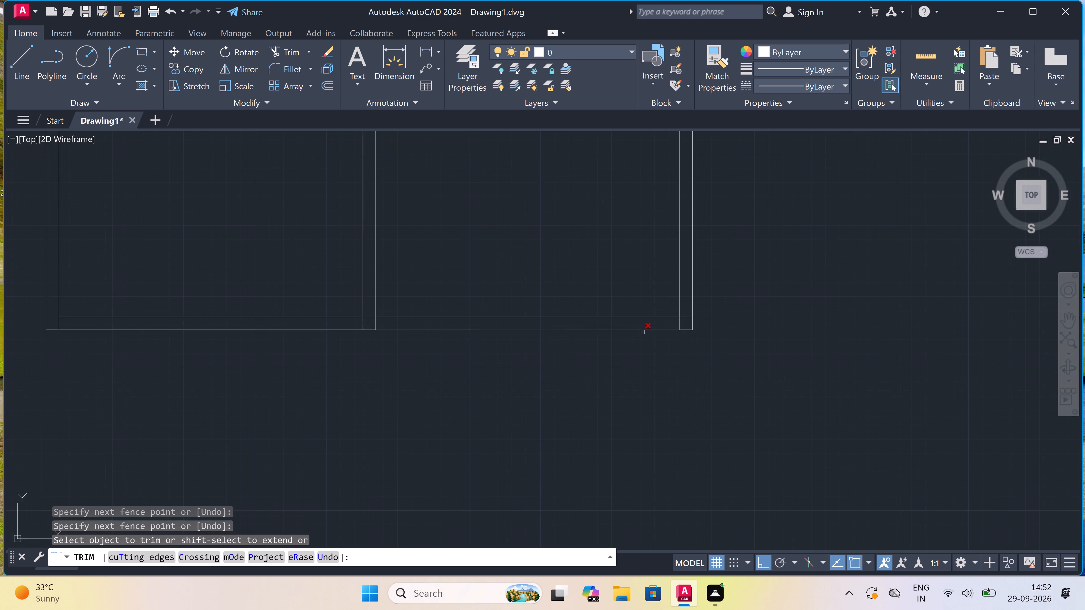
{"action": "scroll", "coordinate": [679, 326], "scroll_direction": "up", "scroll_amount": 2}
{"action": "left_click", "coordinate": [680, 326]}
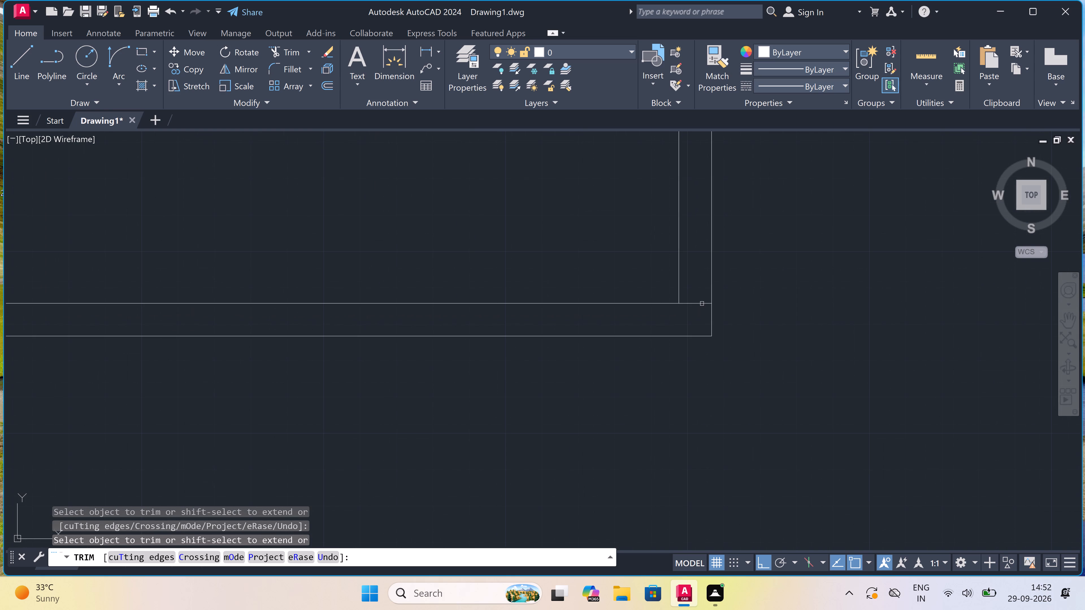
{"action": "left_click", "coordinate": [703, 301]}
{"action": "left_click", "coordinate": [700, 312]}
{"action": "scroll", "coordinate": [700, 312], "scroll_direction": "down", "scroll_amount": 3}
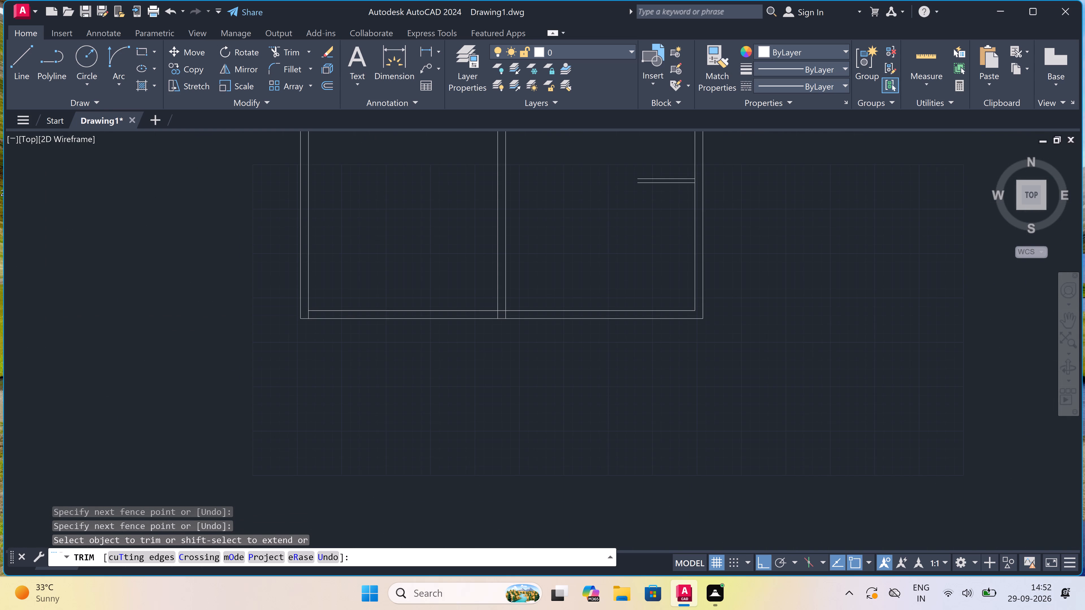
Trim the overlapping lines where the central vertical wall meets the bottom wall to open the junction.
{"action": "scroll", "coordinate": [498, 316], "scroll_direction": "up", "scroll_amount": 3}
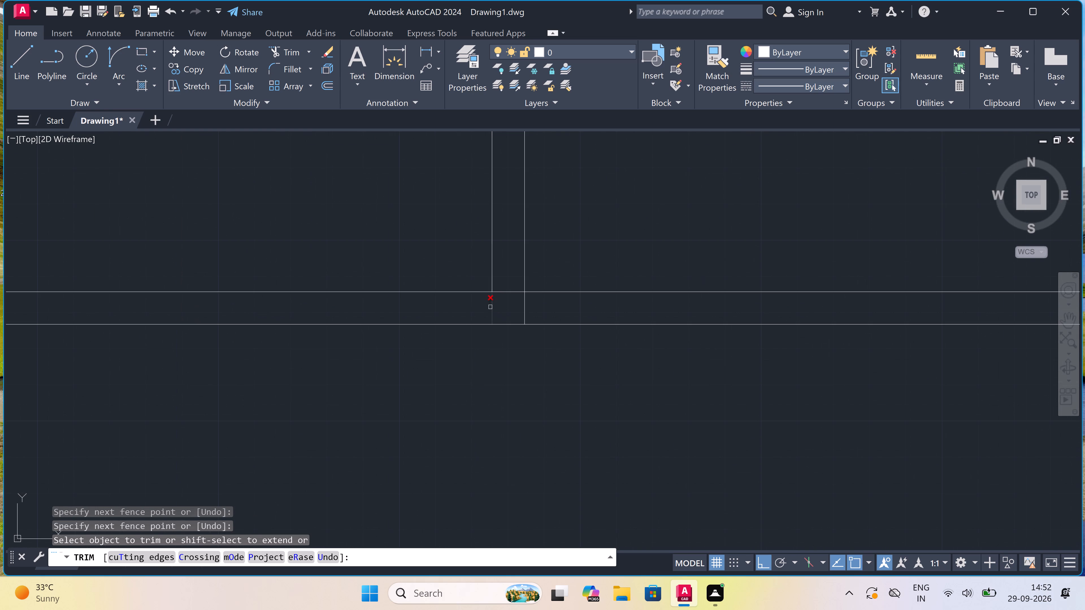
{"action": "left_click_drag", "start_coordinate": [478, 302], "coordinate": [480, 302]}
{"action": "left_click", "coordinate": [562, 308]}
{"action": "scroll", "coordinate": [492, 309], "scroll_direction": "up", "scroll_amount": 2}
{"action": "left_click", "coordinate": [506, 306]}
{"action": "left_click", "coordinate": [517, 252]}
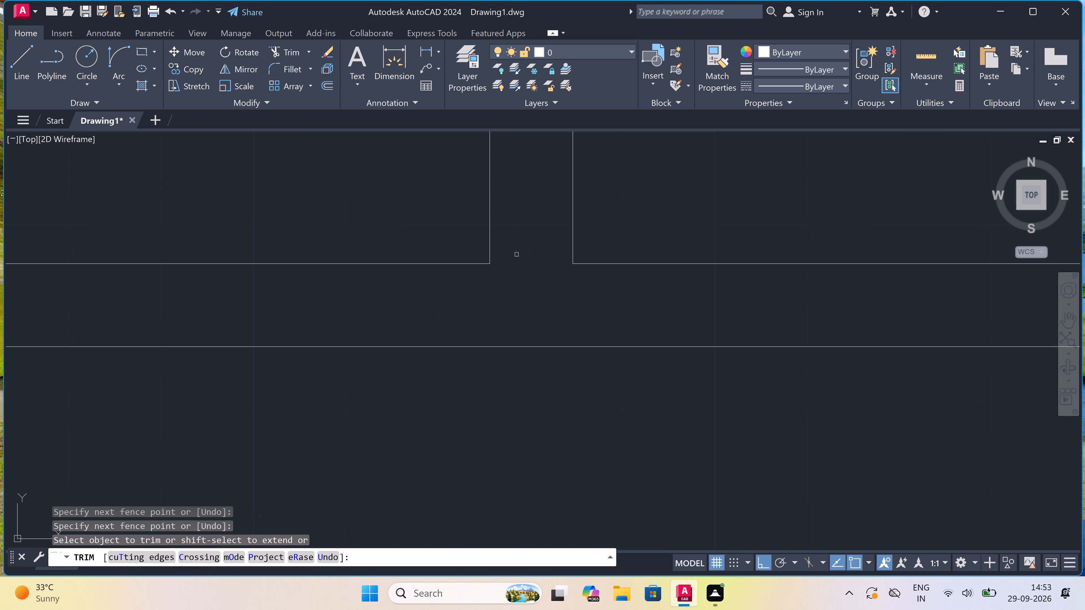
Trim the inner vertical wall line overlapping the bottom wall at the plan's bottom-left corner.
{"action": "scroll", "coordinate": [517, 349], "scroll_direction": "down", "scroll_amount": 4}
{"action": "scroll", "coordinate": [460, 351], "scroll_direction": "down", "scroll_amount": 3}
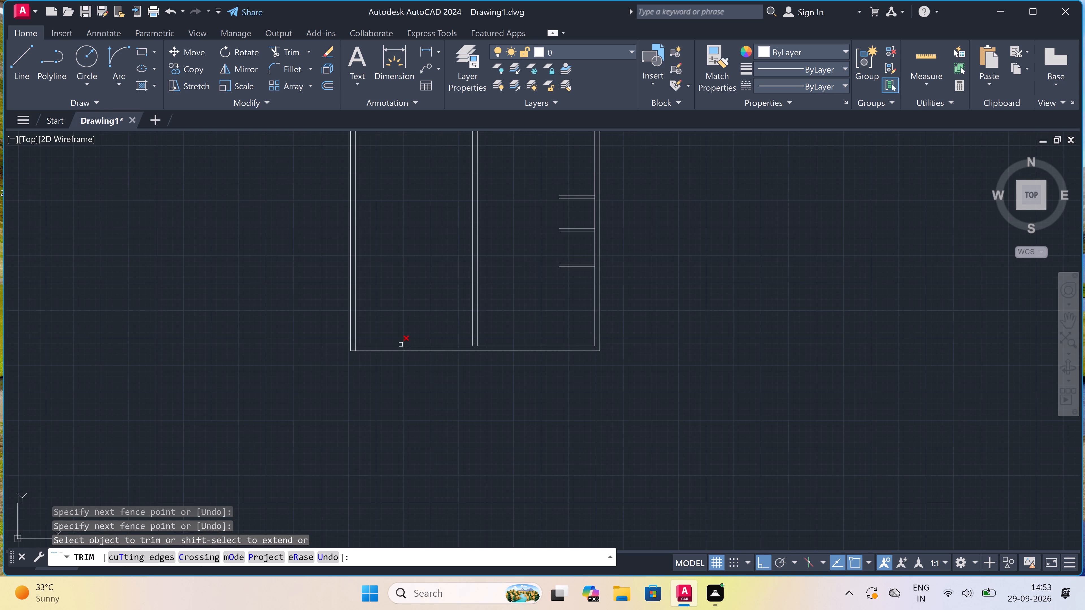
{"action": "scroll", "coordinate": [350, 348], "scroll_direction": "up", "scroll_amount": 5}
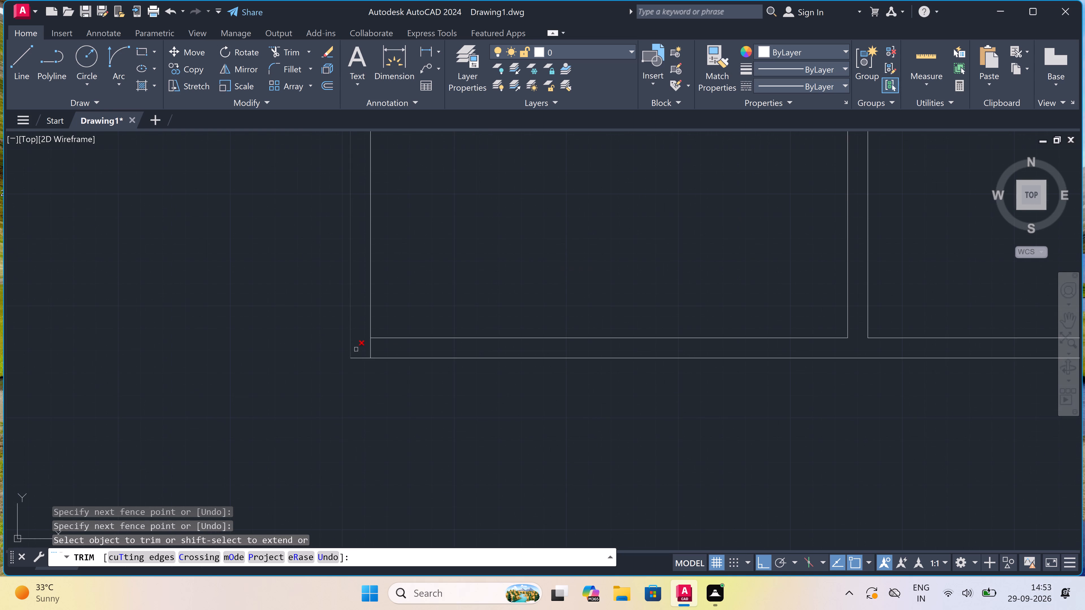
{"action": "left_click", "coordinate": [356, 350]}
{"action": "left_click", "coordinate": [438, 350]}
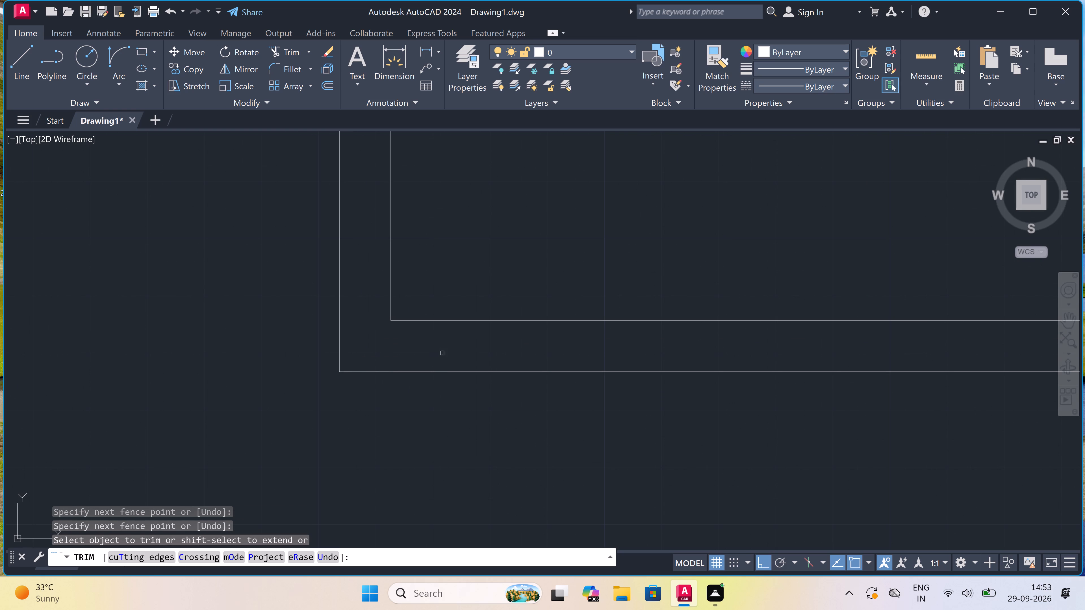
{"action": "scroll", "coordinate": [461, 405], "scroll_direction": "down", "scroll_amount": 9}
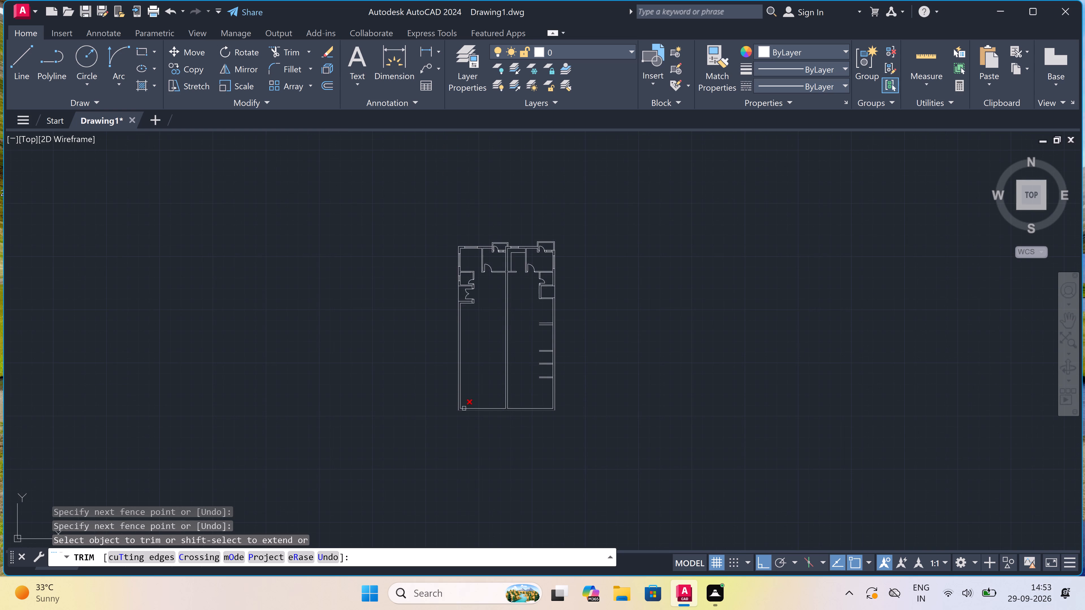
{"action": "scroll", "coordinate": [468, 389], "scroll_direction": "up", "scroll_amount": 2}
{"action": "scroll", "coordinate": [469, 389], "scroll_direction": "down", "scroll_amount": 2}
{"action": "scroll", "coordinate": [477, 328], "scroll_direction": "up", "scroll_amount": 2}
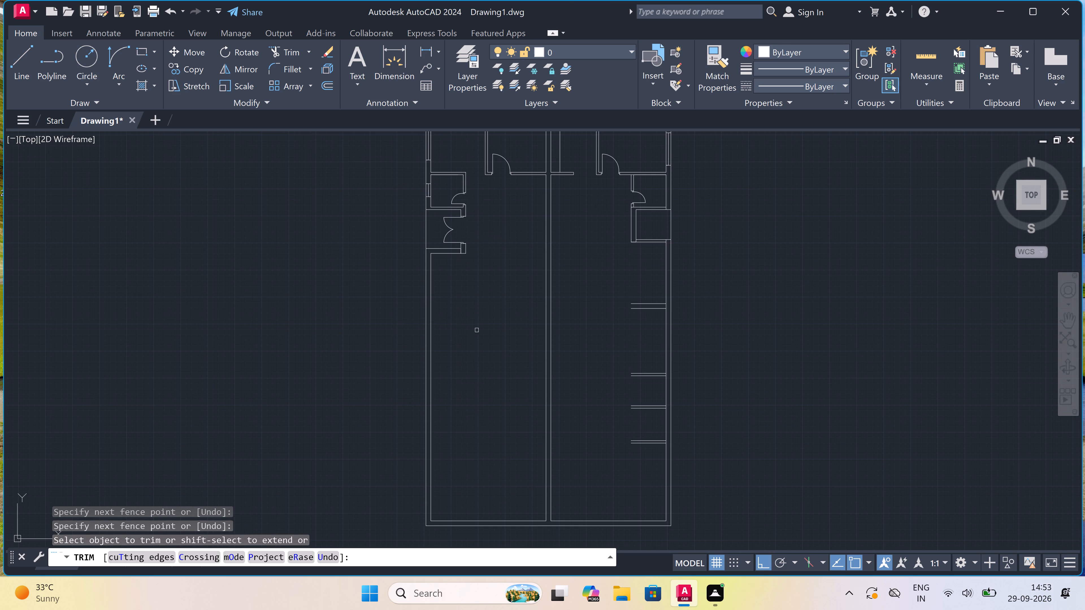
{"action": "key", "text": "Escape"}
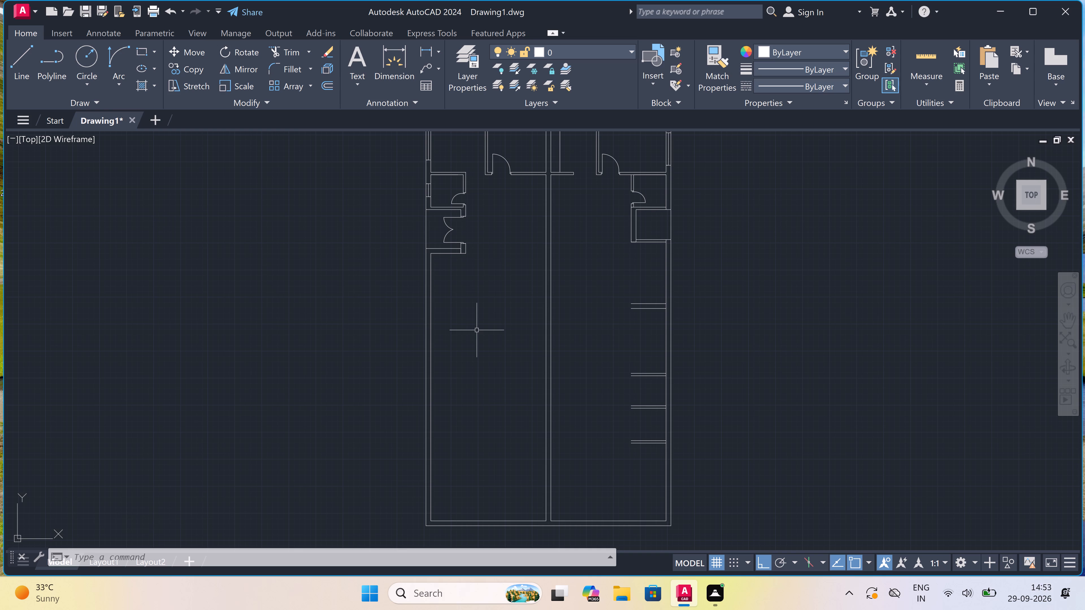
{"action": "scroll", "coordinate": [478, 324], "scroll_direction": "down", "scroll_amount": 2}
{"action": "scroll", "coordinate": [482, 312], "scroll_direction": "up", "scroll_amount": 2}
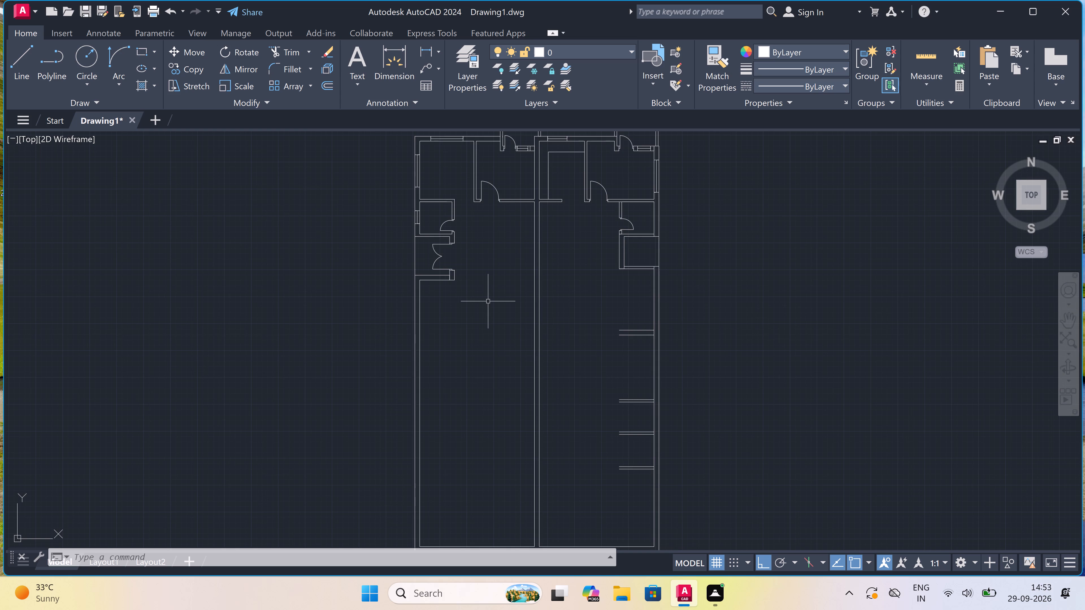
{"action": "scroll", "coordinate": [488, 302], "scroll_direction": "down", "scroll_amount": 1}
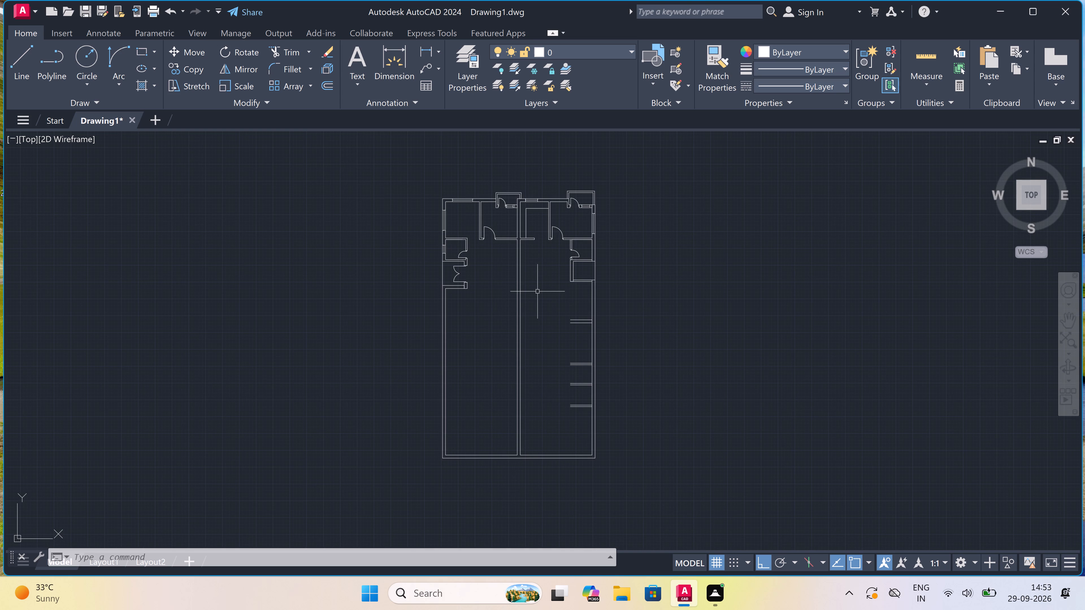
Draw the upper right-side room's outline: 9' inward from the right wall below the niche, down, and back to the first partition's upper line.
{"action": "scroll", "coordinate": [540, 296], "scroll_direction": "up", "scroll_amount": 2}
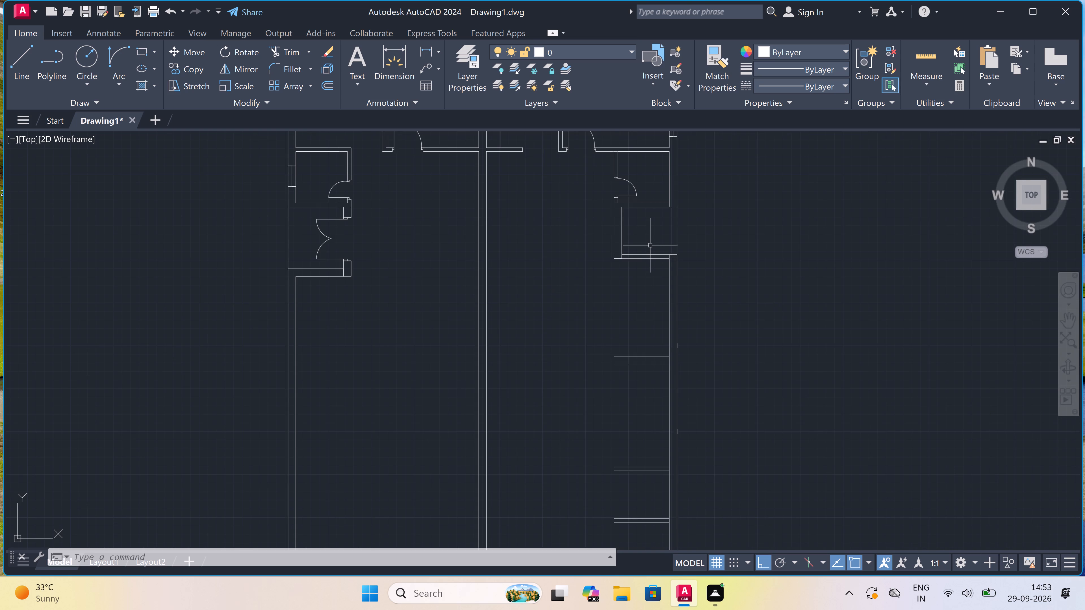
{"action": "scroll", "coordinate": [650, 245], "scroll_direction": "up", "scroll_amount": 1}
{"action": "key", "text": "l"}
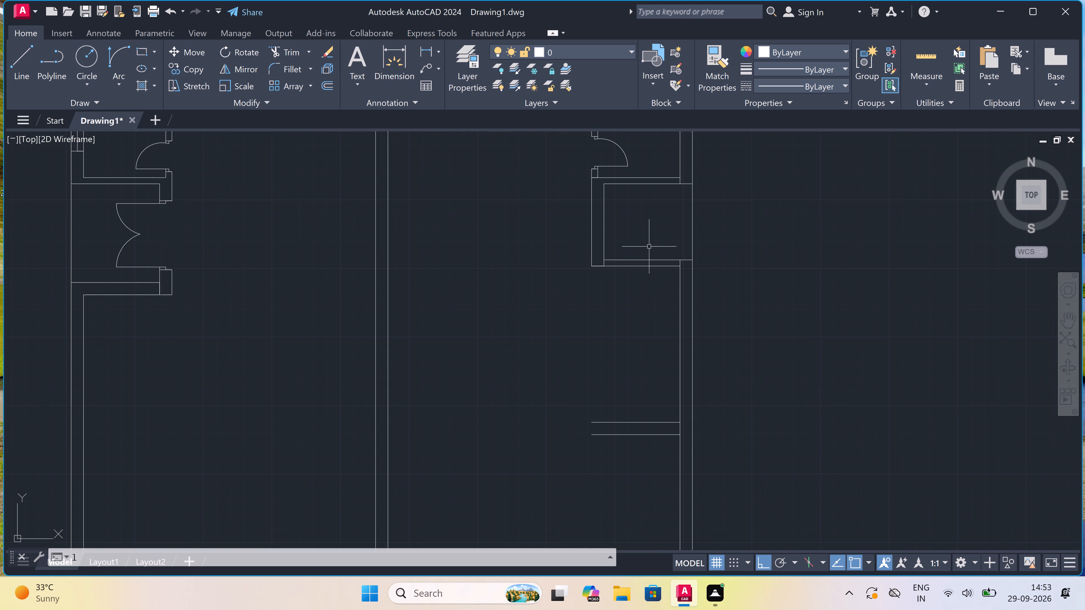
{"action": "key", "text": "space"}
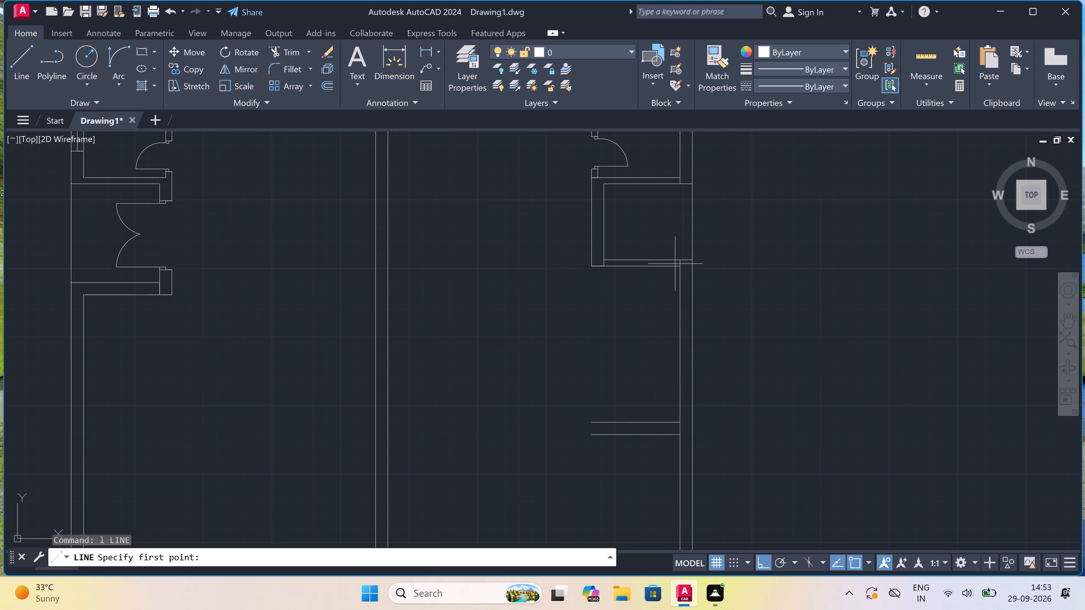
{"action": "left_click", "coordinate": [681, 269]}
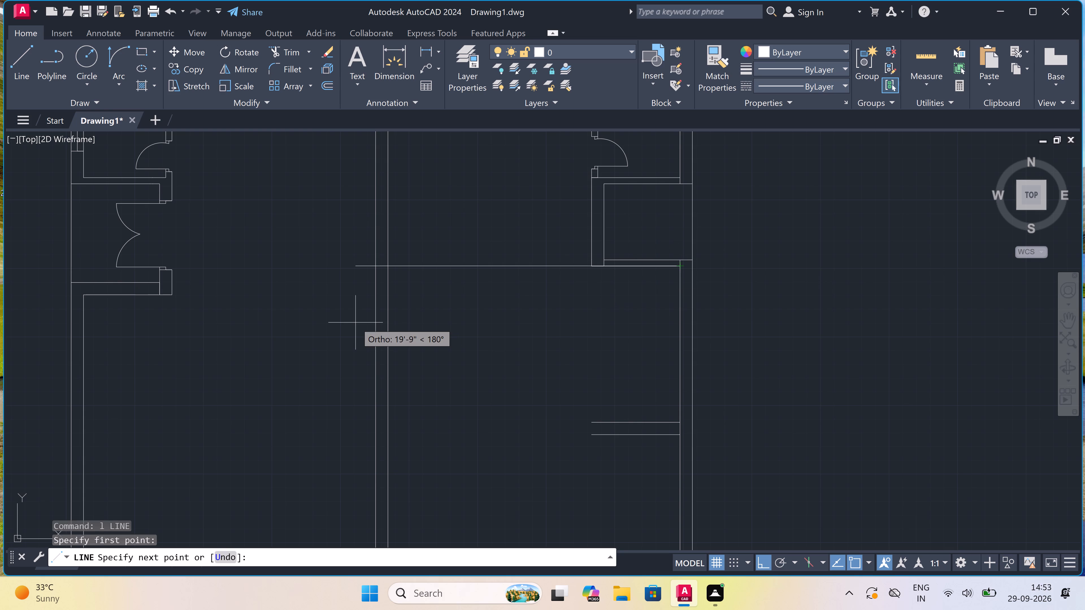
{"action": "type", "text": "9'"}
{"action": "key", "text": "space"}
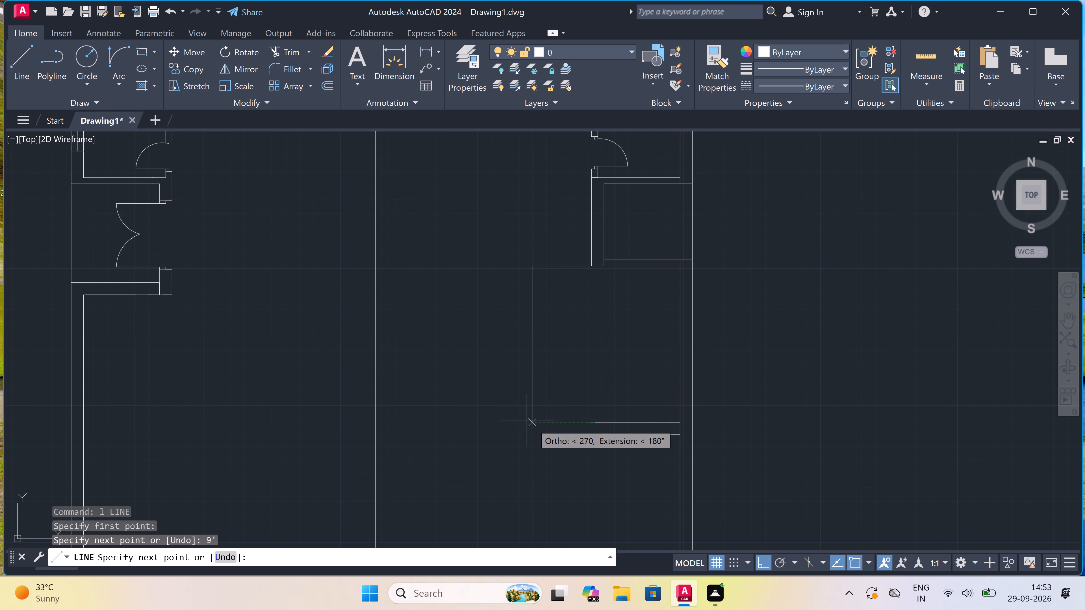
{"action": "left_click", "coordinate": [532, 423]}
{"action": "left_click", "coordinate": [589, 420]}
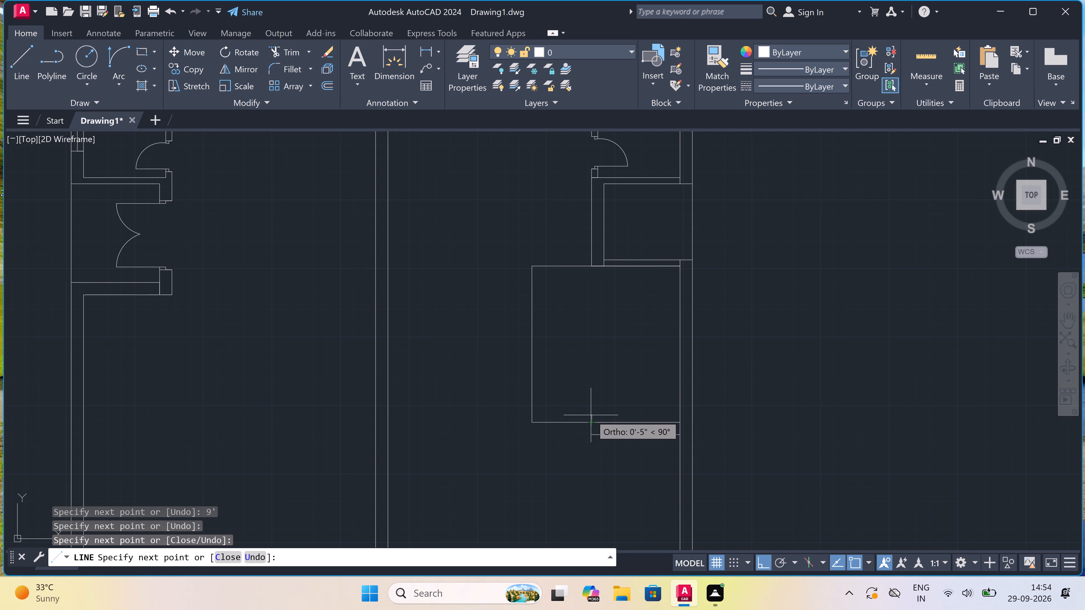
{"action": "key", "text": "Escape"}
Outline the room below: extend the partition's lower line flush with the upper room's edge, go down 10', and join the next partition.
{"action": "key", "text": "space"}
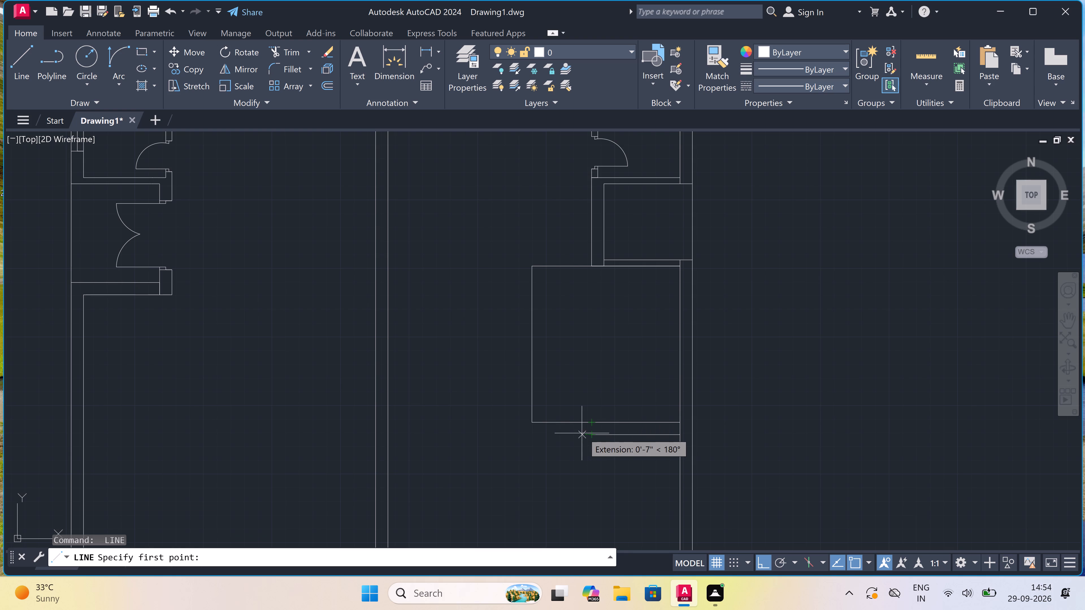
{"action": "left_click", "coordinate": [592, 437]}
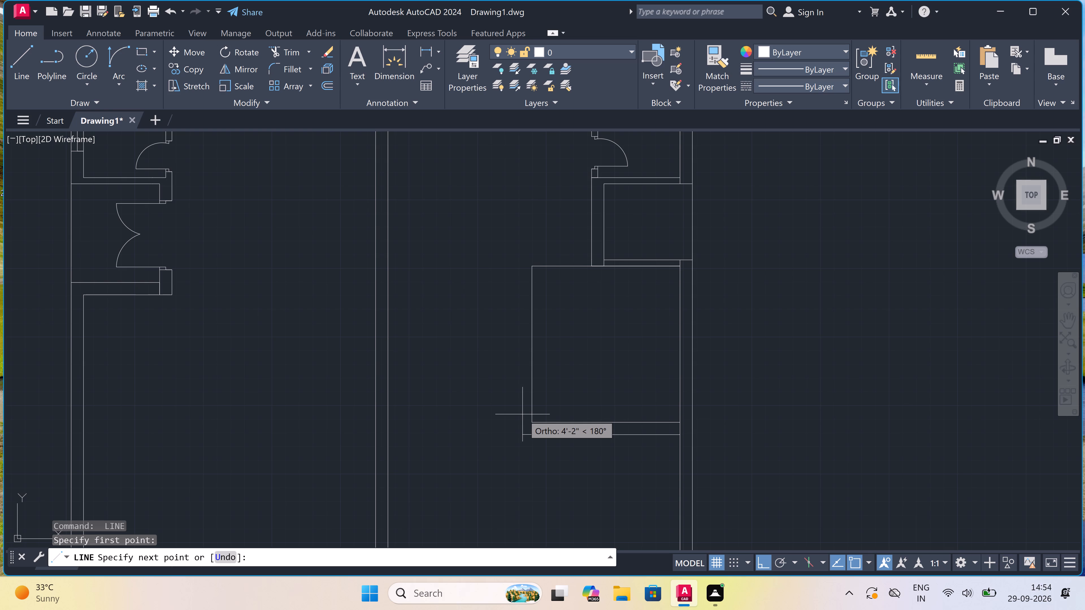
{"action": "scroll", "coordinate": [524, 415], "scroll_direction": "down", "scroll_amount": 1}
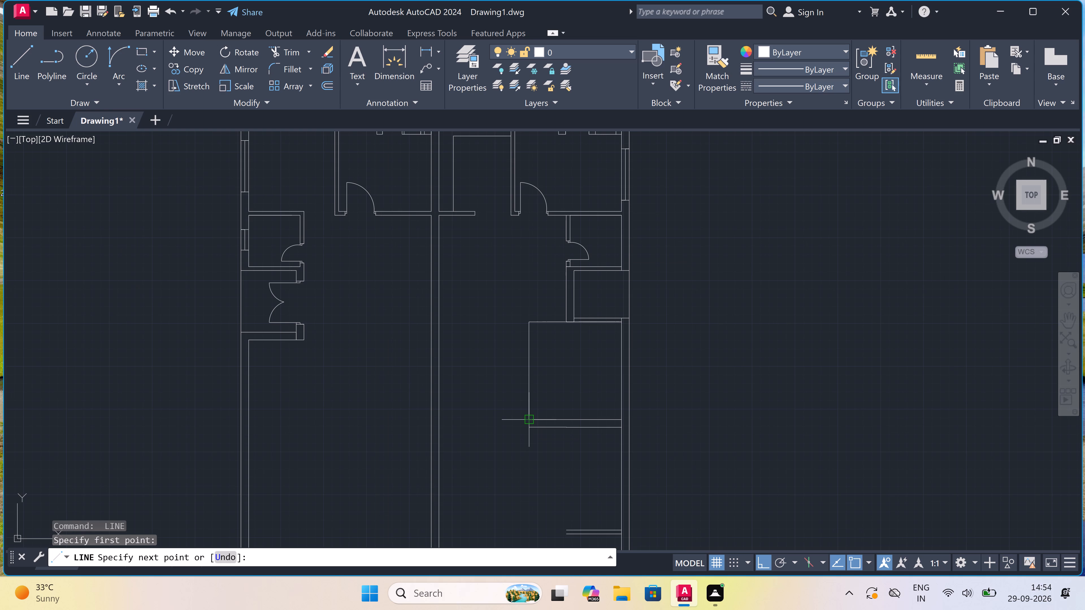
{"action": "scroll", "coordinate": [526, 416], "scroll_direction": "up", "scroll_amount": 1}
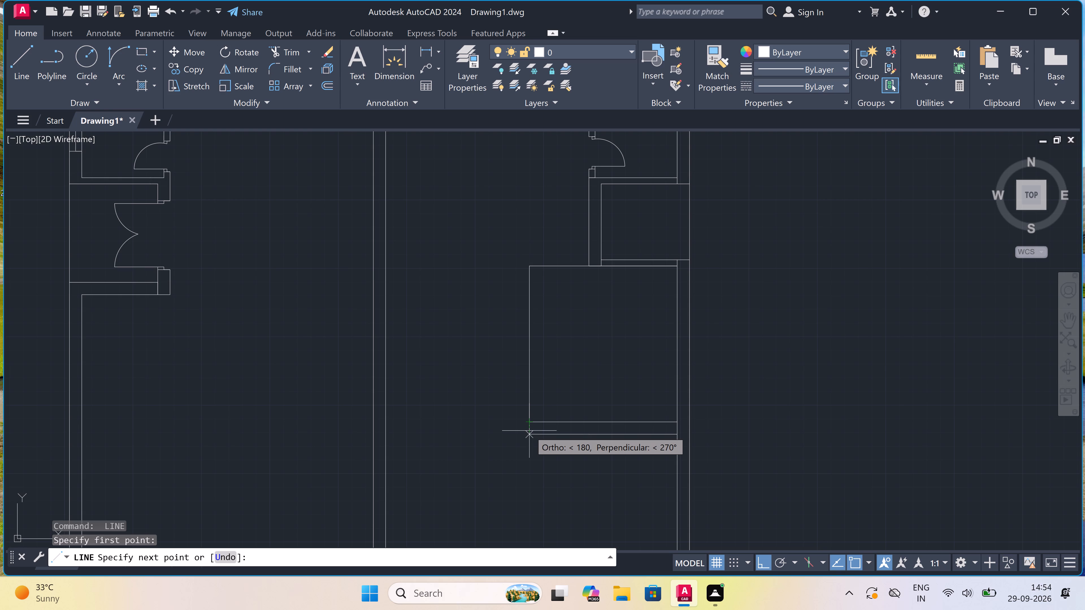
{"action": "scroll", "coordinate": [529, 428], "scroll_direction": "up", "scroll_amount": 3}
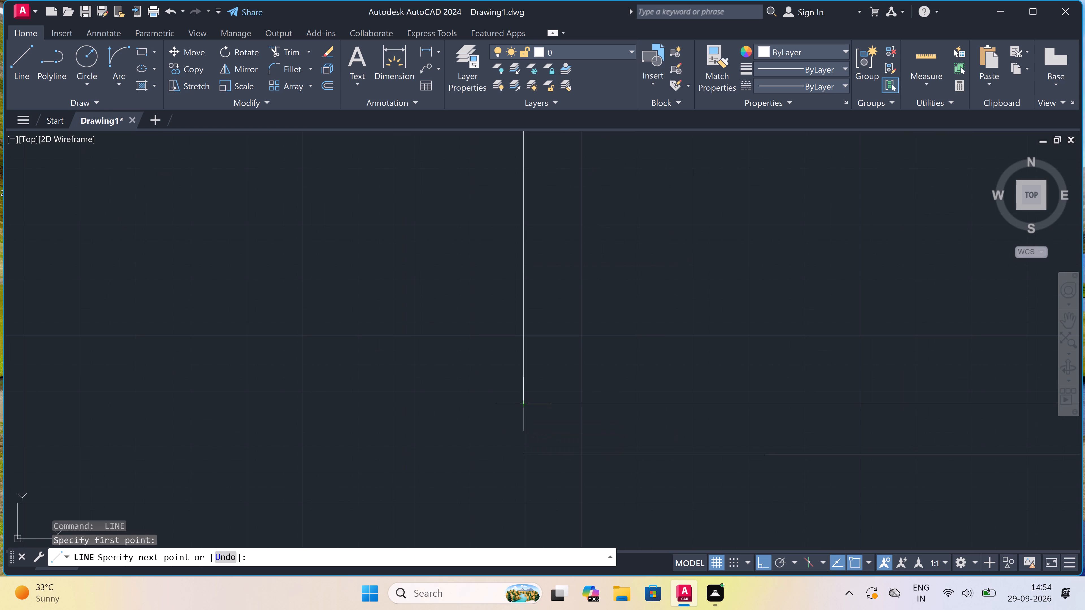
{"action": "left_click", "coordinate": [522, 450]}
{"action": "scroll", "coordinate": [522, 450], "scroll_direction": "down", "scroll_amount": 4}
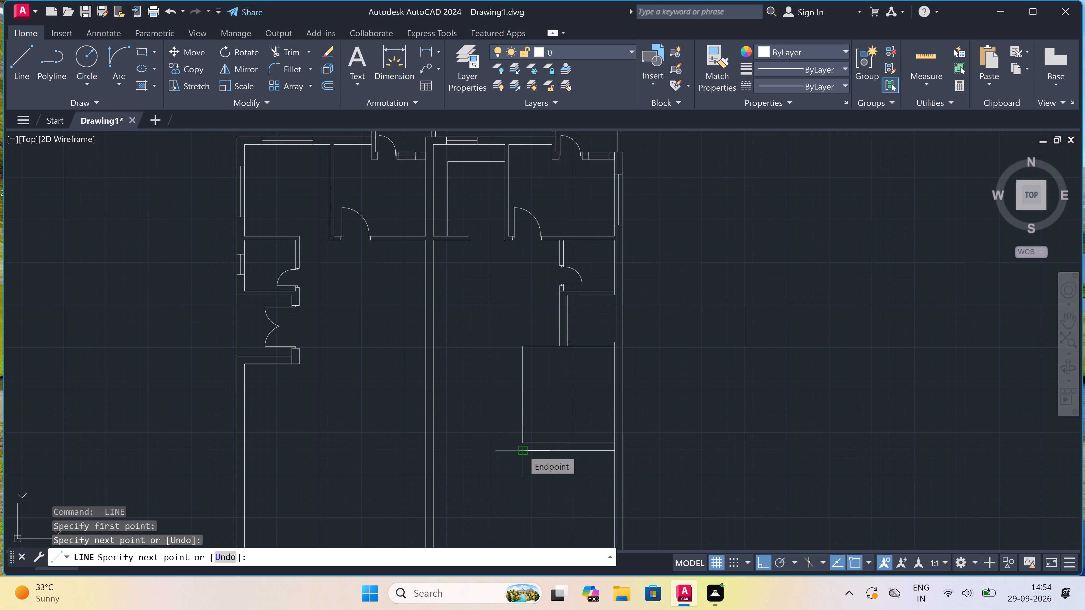
{"action": "scroll", "coordinate": [522, 450], "scroll_direction": "down", "scroll_amount": 1}
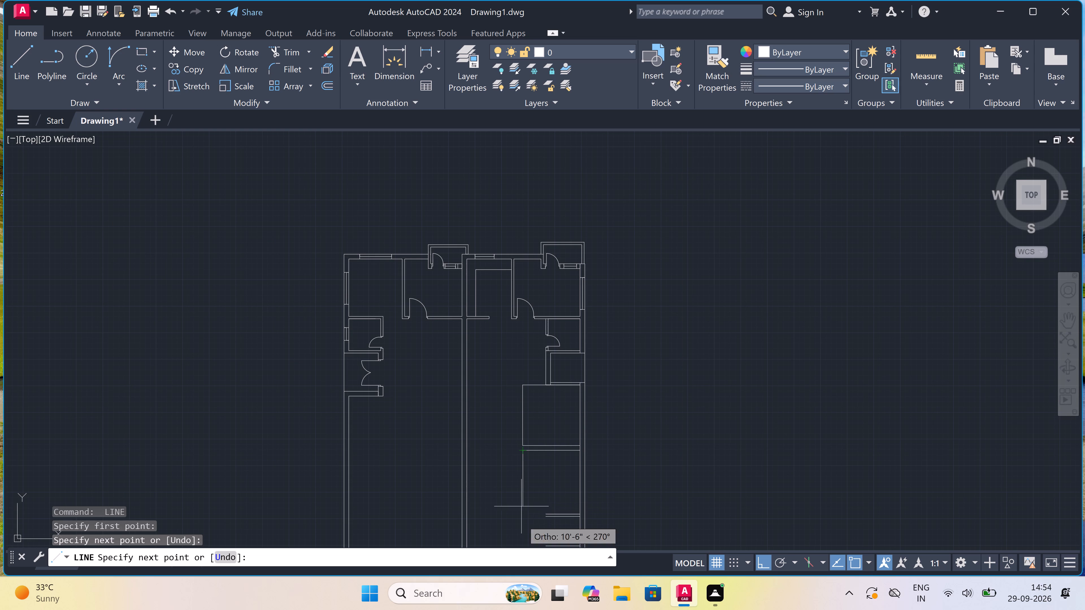
{"action": "scroll", "coordinate": [527, 454], "scroll_direction": "down", "scroll_amount": 1}
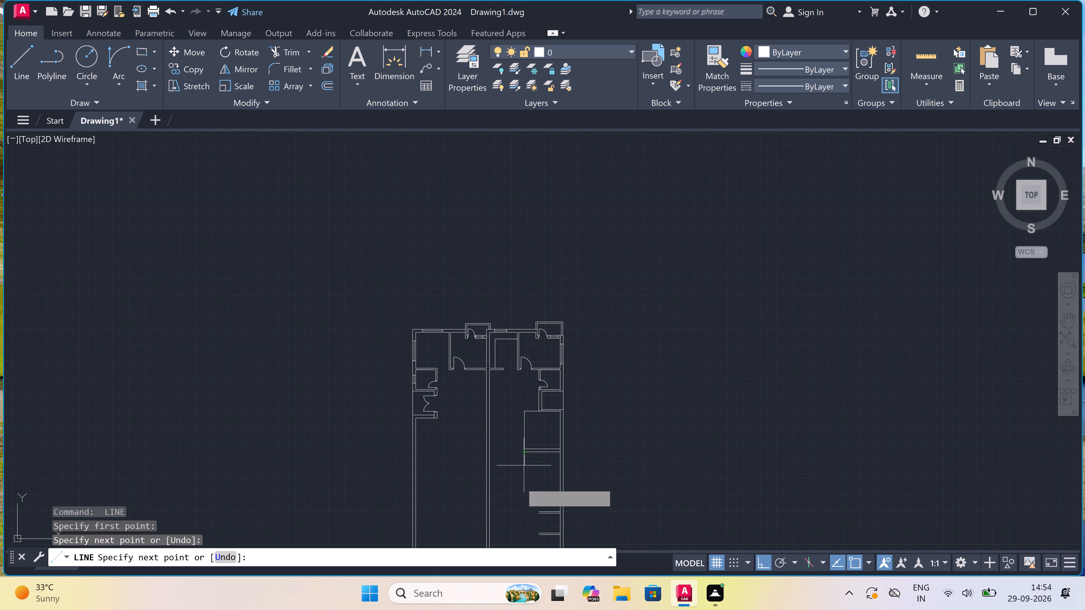
{"action": "scroll", "coordinate": [517, 495], "scroll_direction": "up", "scroll_amount": 3}
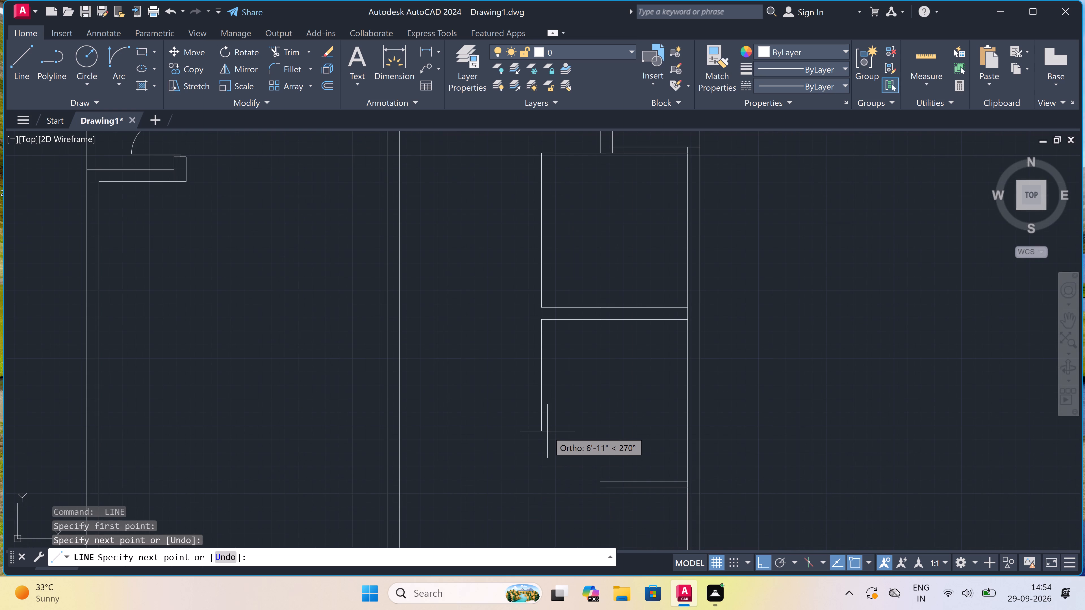
{"action": "key", "text": "1"}
{"action": "key", "text": "0"}
{"action": "type", "text": "'"}
{"action": "key", "text": "space"}
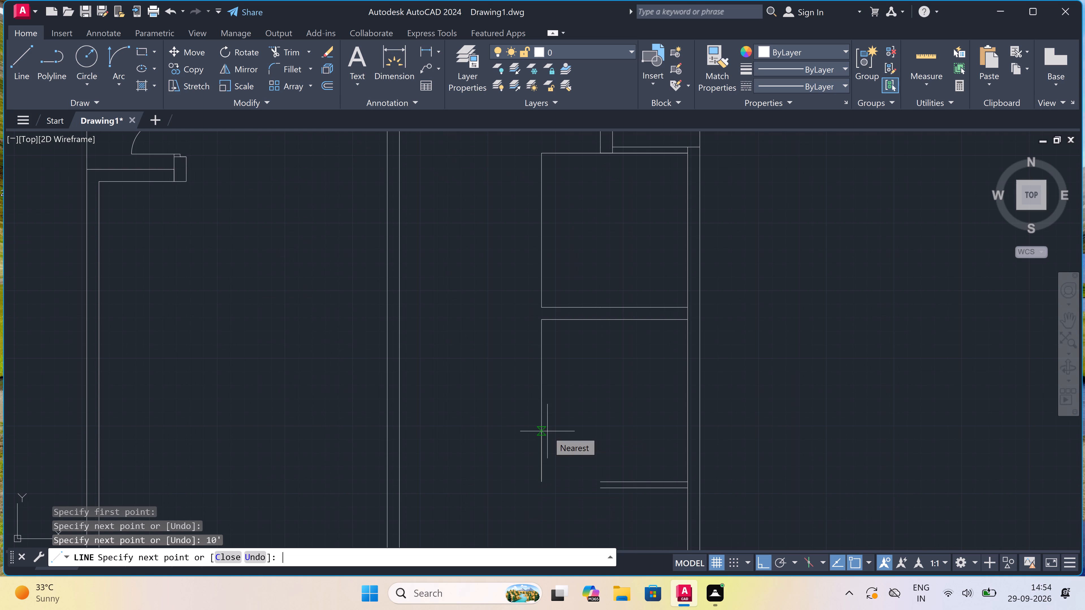
{"action": "left_click", "coordinate": [597, 480]}
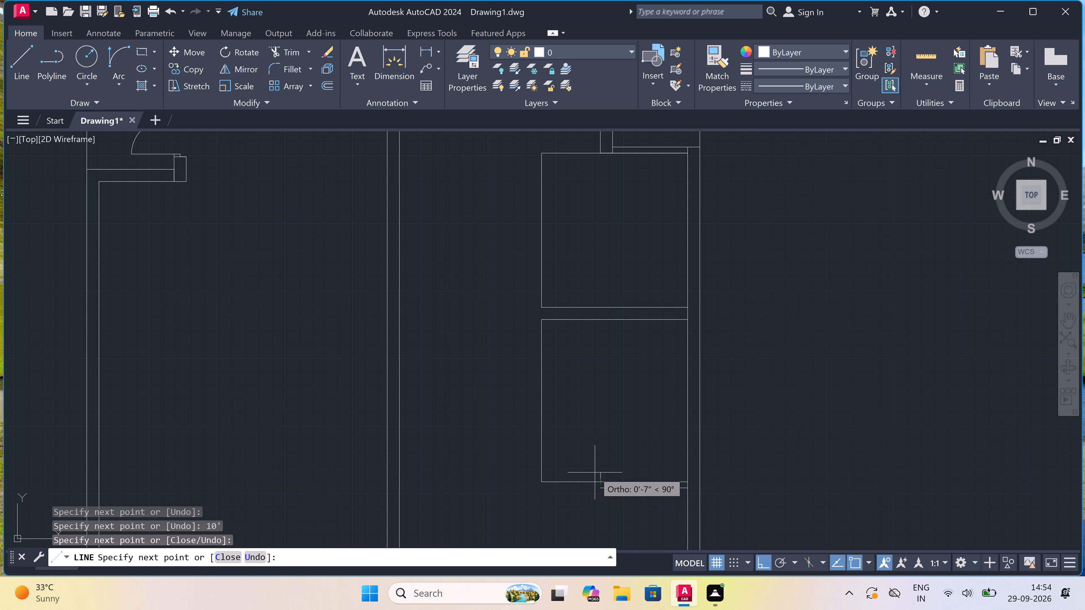
{"action": "key", "text": "Escape"}
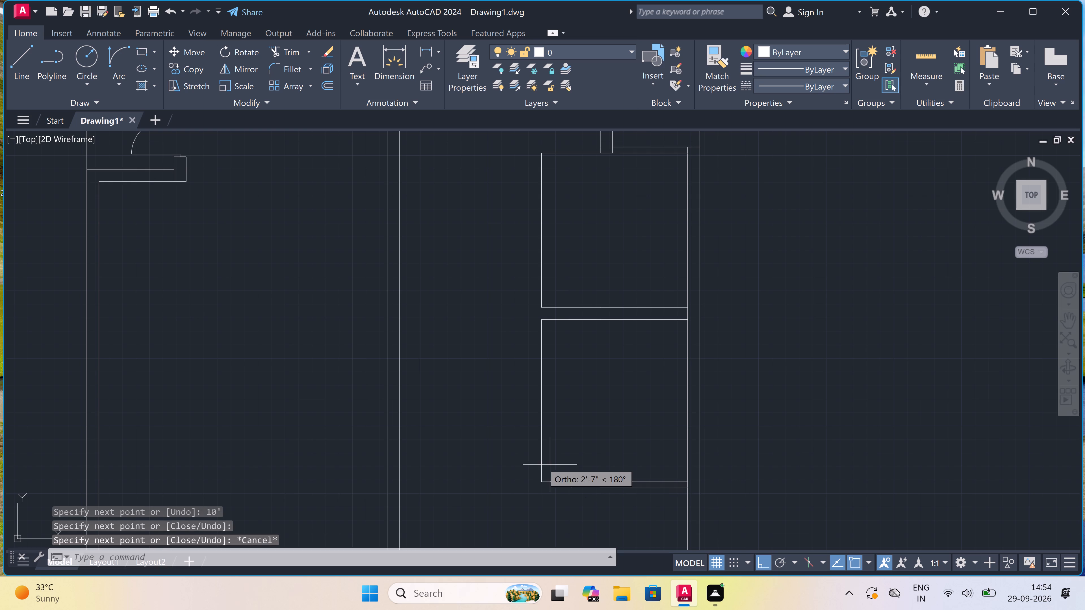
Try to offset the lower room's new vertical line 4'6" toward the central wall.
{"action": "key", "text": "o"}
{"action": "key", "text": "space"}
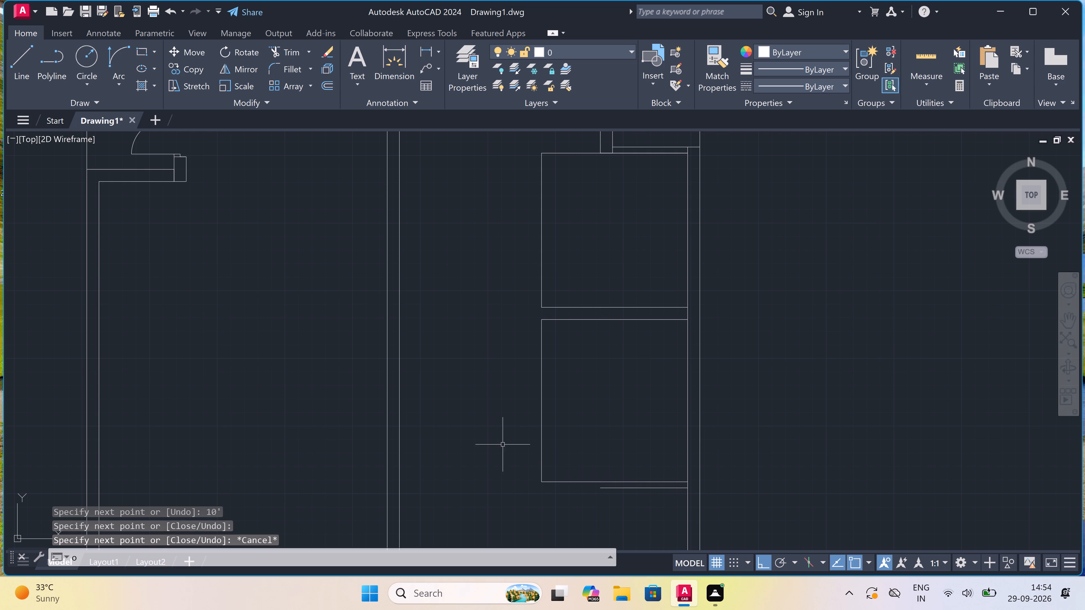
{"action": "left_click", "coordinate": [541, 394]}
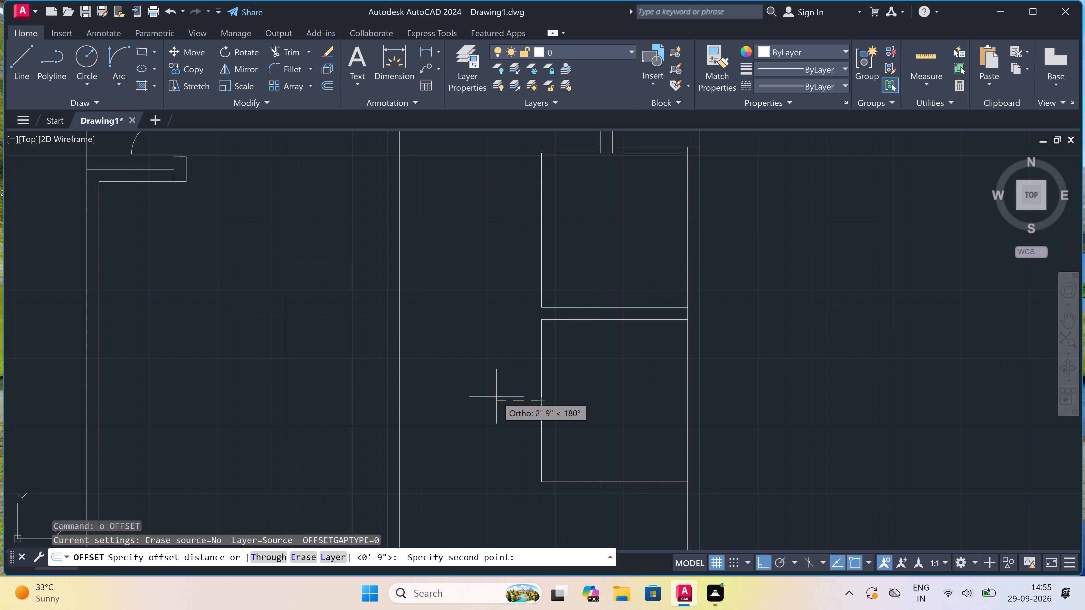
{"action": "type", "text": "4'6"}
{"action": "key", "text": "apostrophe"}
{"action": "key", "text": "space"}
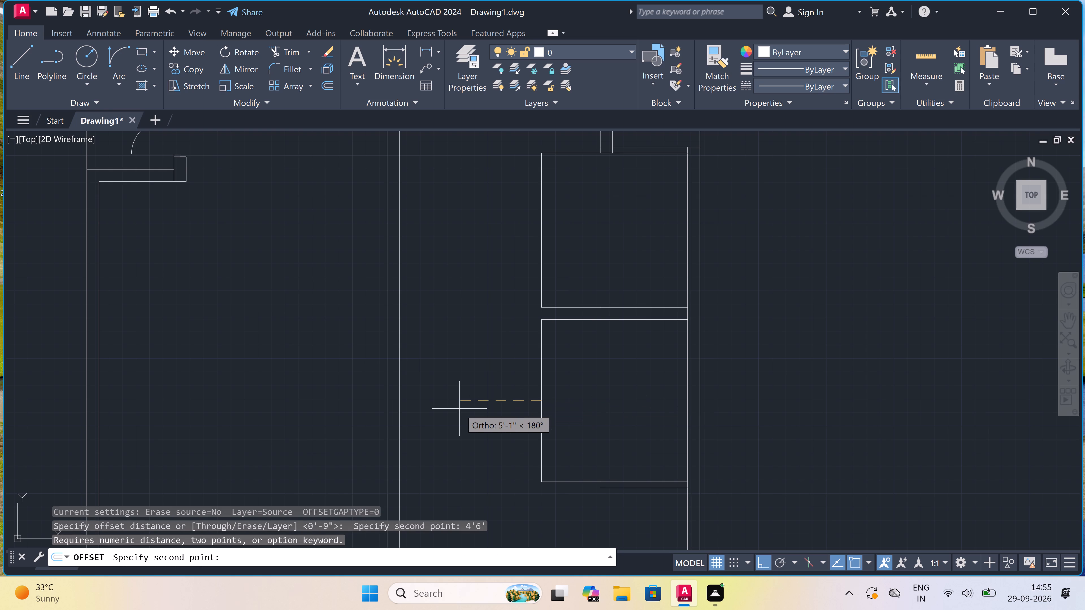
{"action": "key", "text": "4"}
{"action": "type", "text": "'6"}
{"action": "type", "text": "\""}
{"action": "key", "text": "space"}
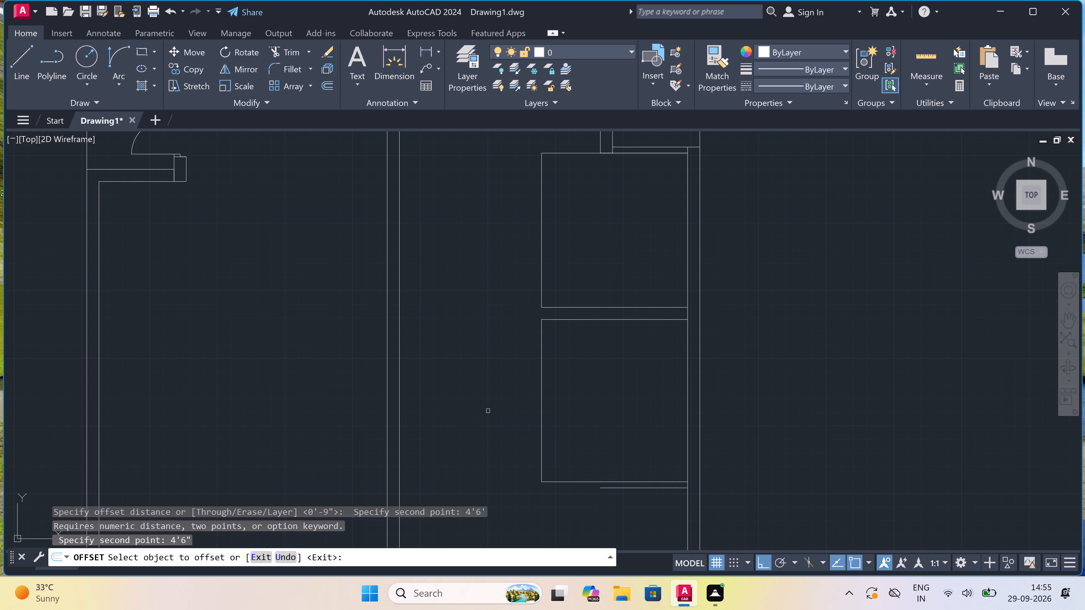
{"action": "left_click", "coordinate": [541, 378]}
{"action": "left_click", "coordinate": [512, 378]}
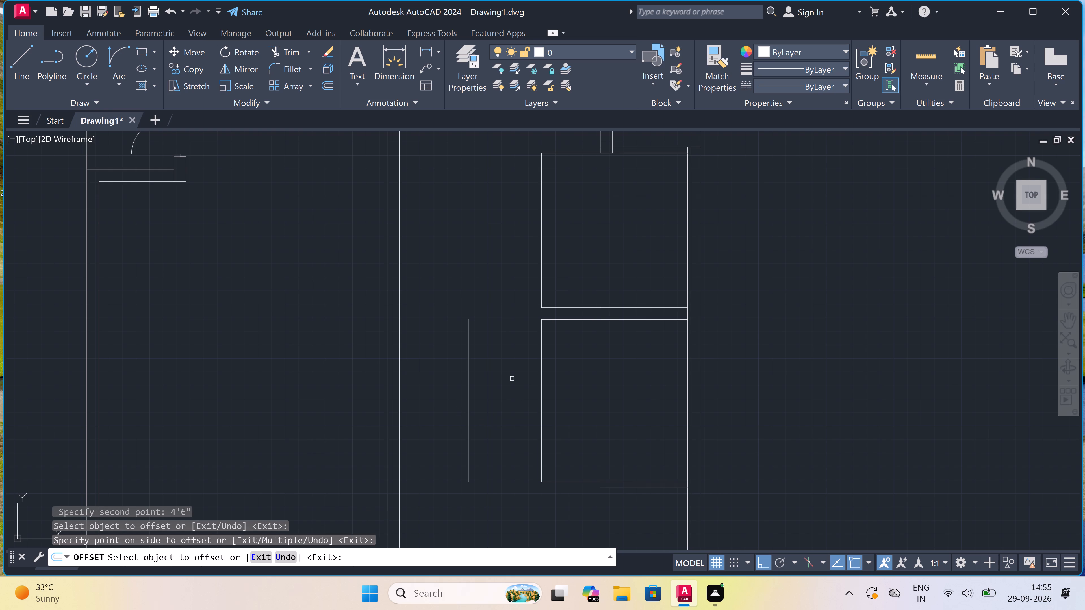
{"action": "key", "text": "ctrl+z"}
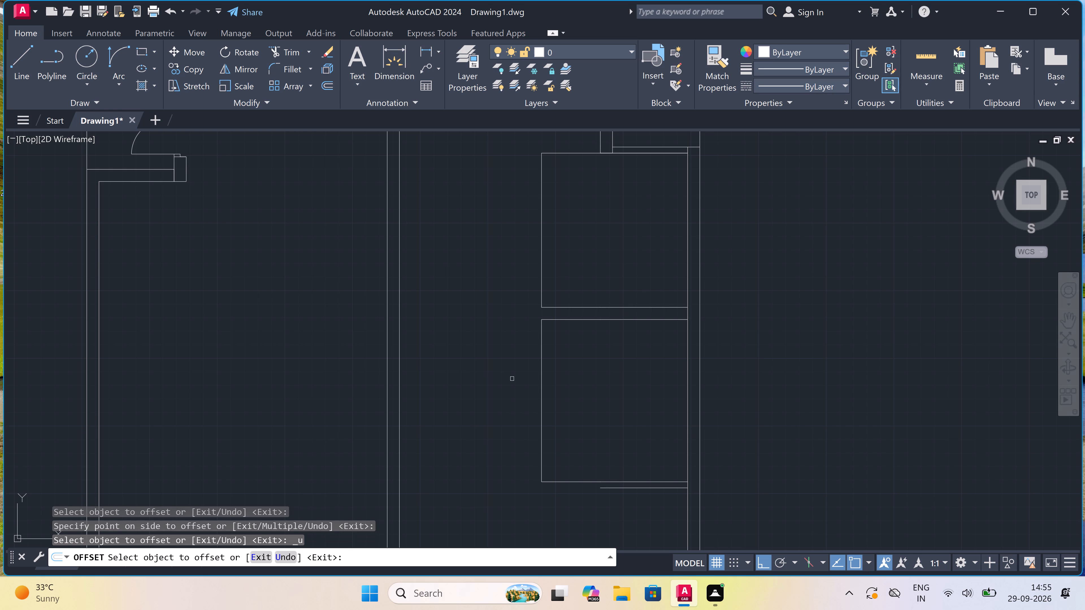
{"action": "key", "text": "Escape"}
Offset the inner vertical lines of the two right-side rooms 4.5" toward the central wall.
{"action": "type", "text": "o"}
{"action": "key", "text": "space"}
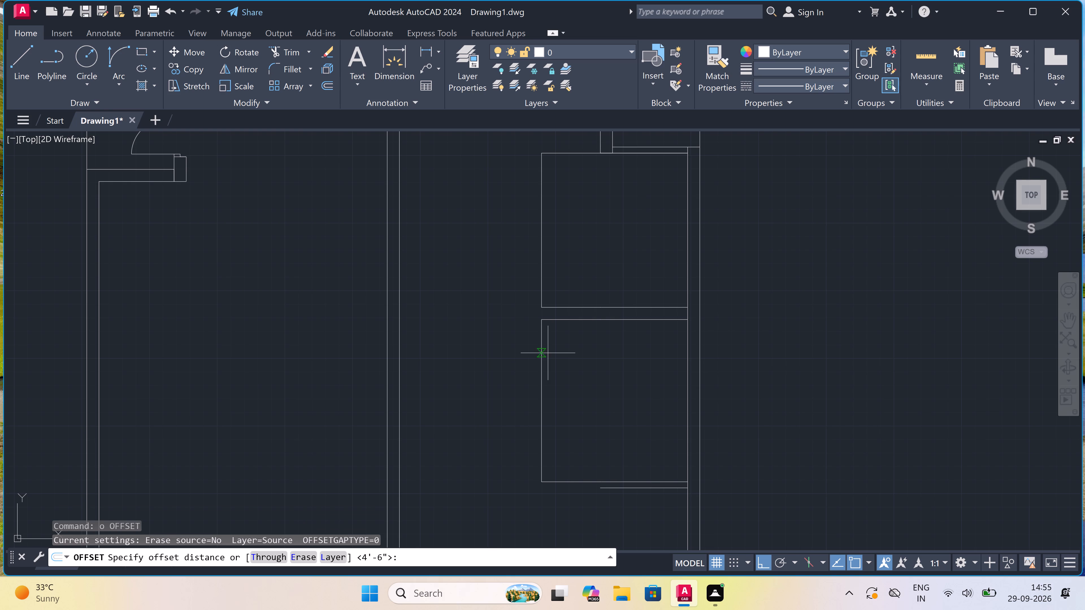
{"action": "left_click_drag", "start_coordinate": [543, 350], "coordinate": [537, 355]}
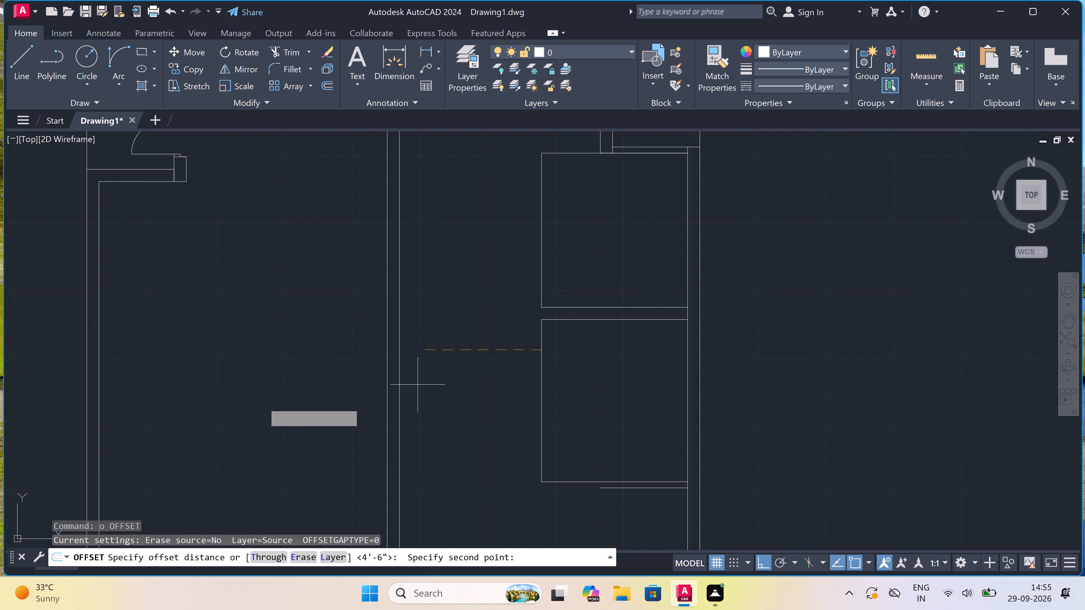
{"action": "key", "text": "4"}
{"action": "type", "text": ".5"}
{"action": "type", "text": "\""}
{"action": "key", "text": "space"}
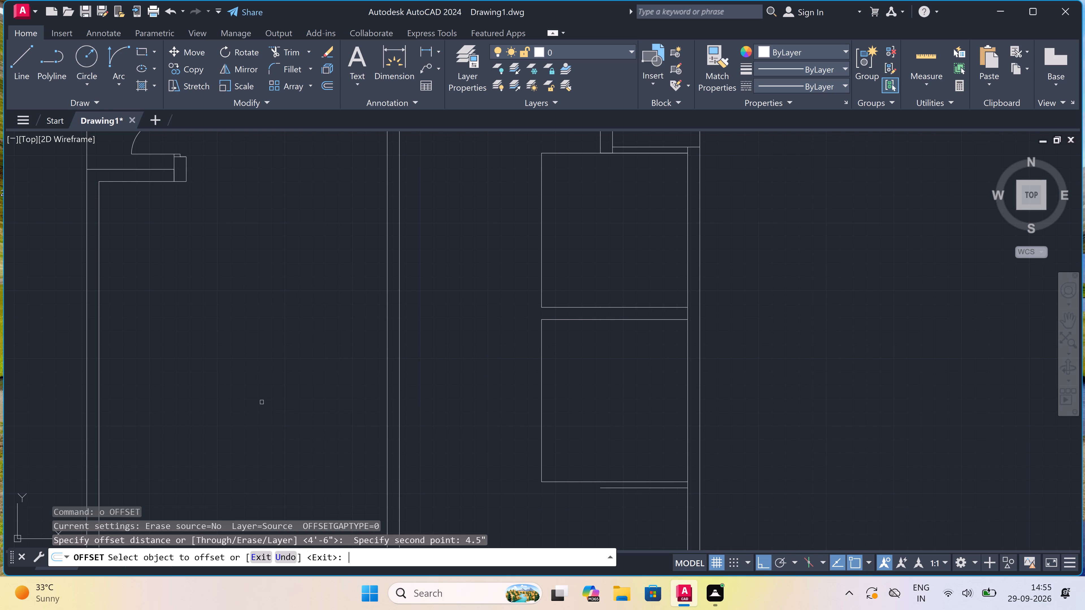
{"action": "left_click", "coordinate": [540, 348]}
{"action": "left_click", "coordinate": [528, 350]}
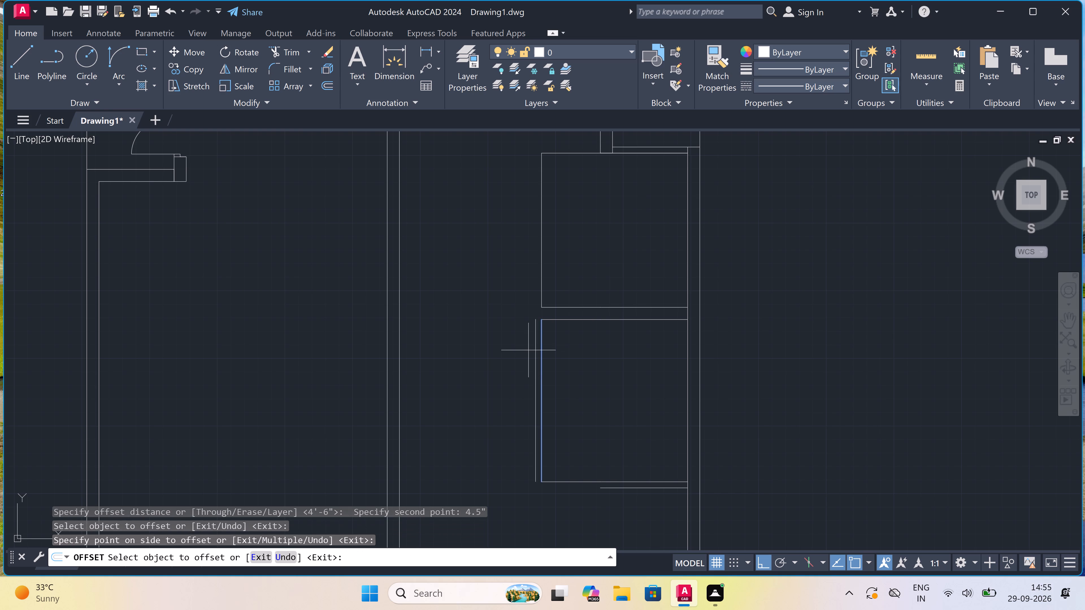
{"action": "left_click", "coordinate": [540, 273]}
{"action": "left_click", "coordinate": [535, 275]}
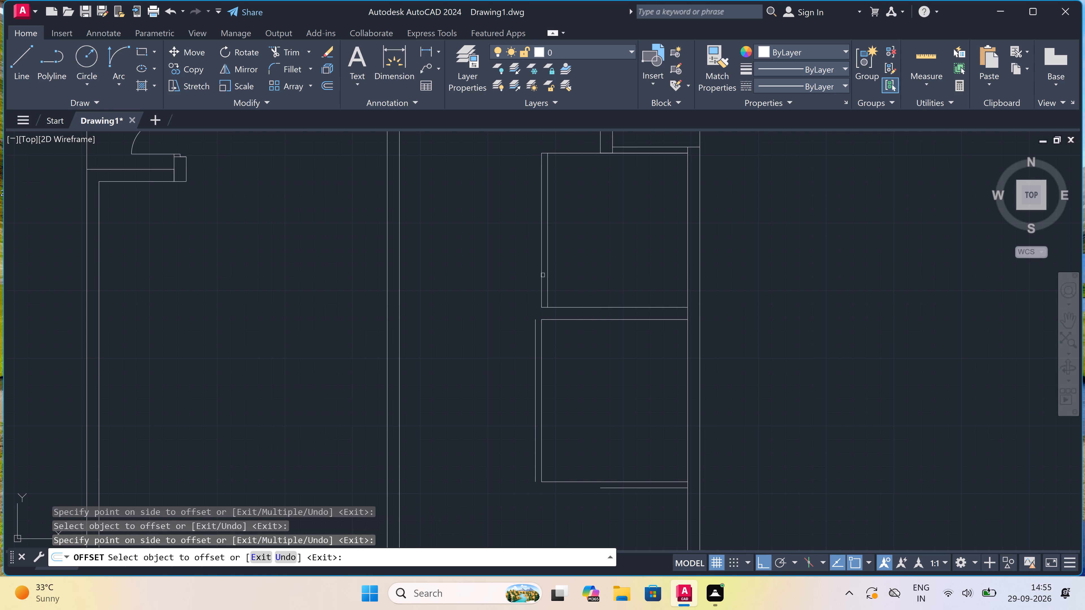
{"action": "left_click_drag", "start_coordinate": [522, 286], "coordinate": [508, 292]}
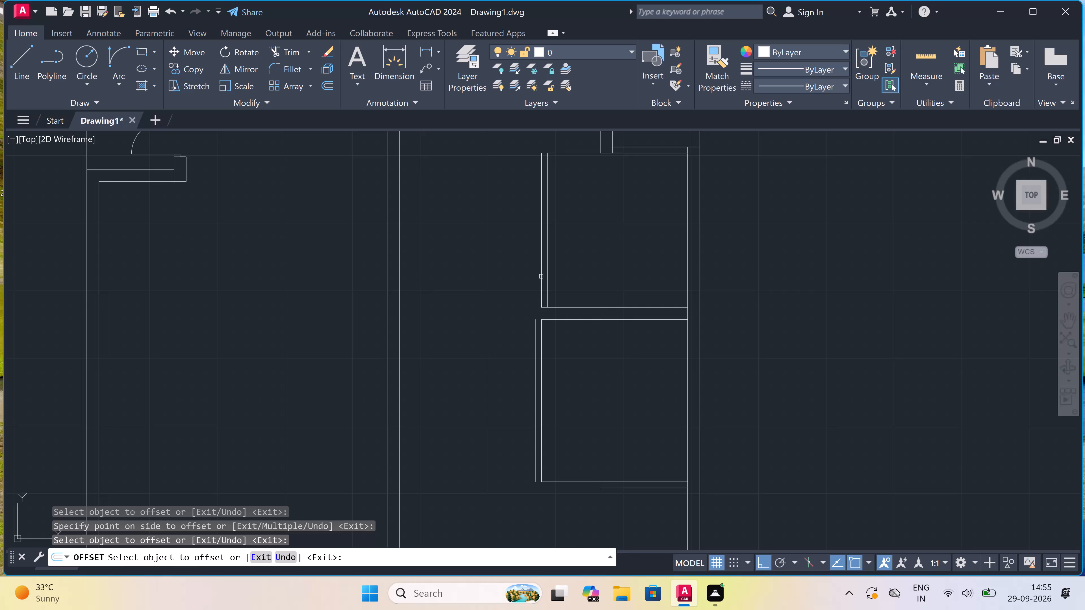
{"action": "left_click", "coordinate": [541, 276]}
{"action": "left_click", "coordinate": [517, 287]}
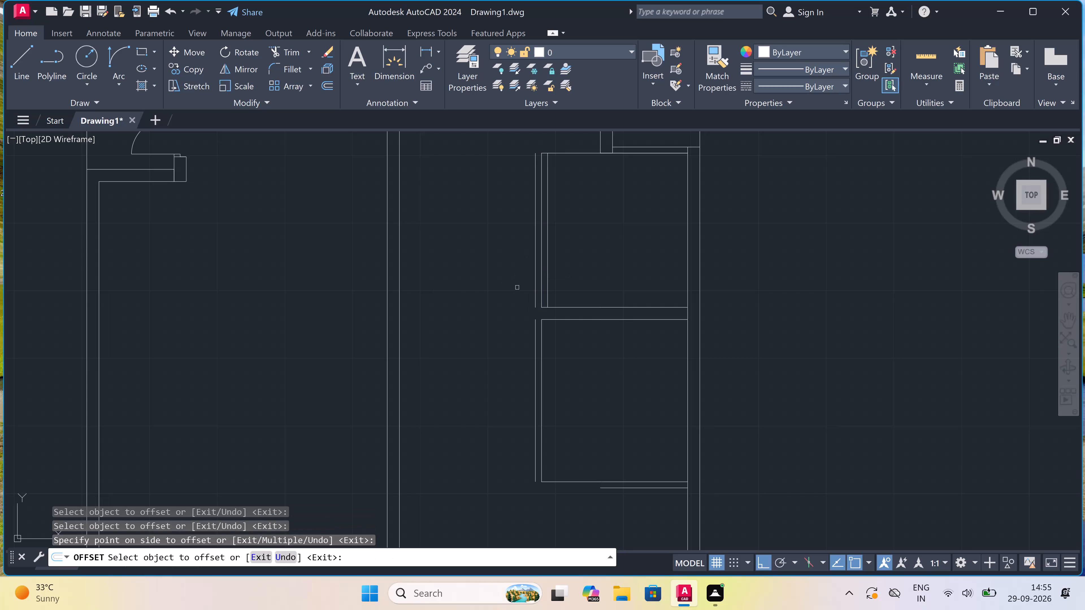
{"action": "key", "text": "Escape"}
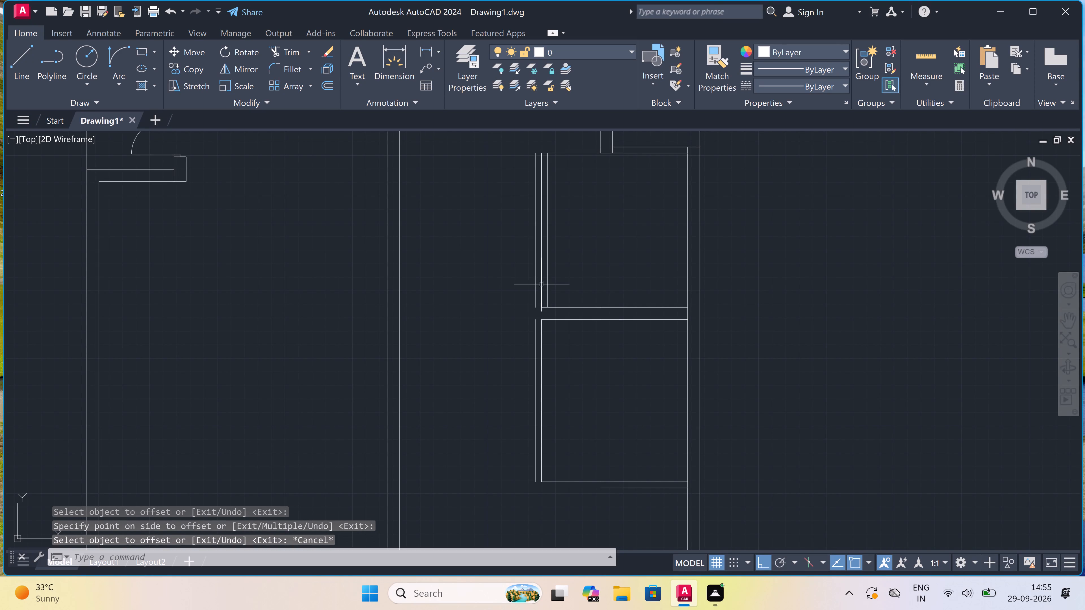
Delete the stray vertical offset line inside the upper right-side room.
{"action": "scroll", "coordinate": [548, 275], "scroll_direction": "up", "scroll_amount": 2}
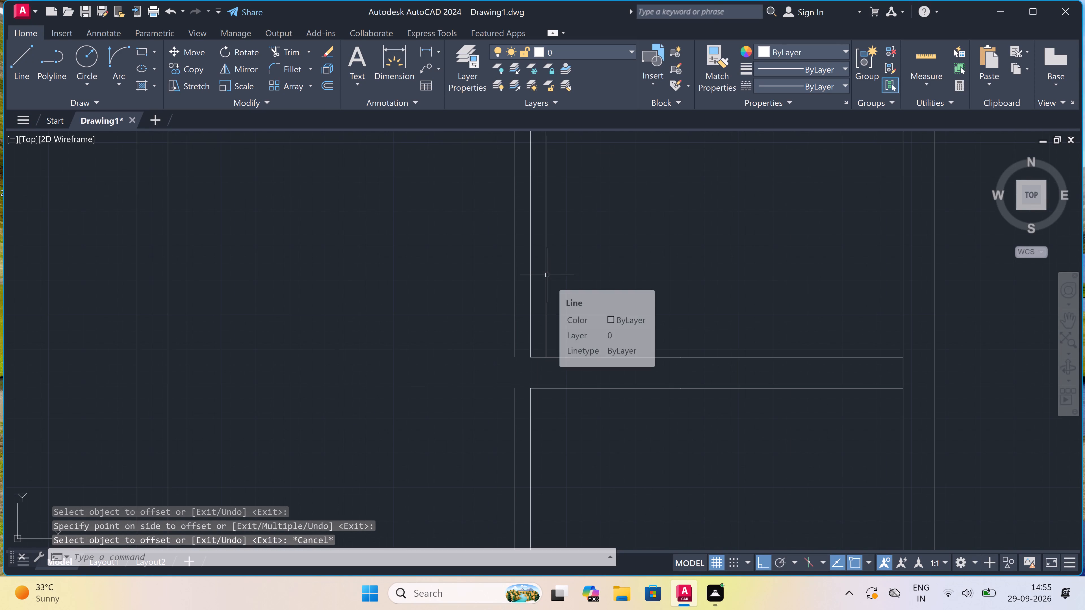
{"action": "left_click", "coordinate": [547, 275]}
{"action": "key", "text": "Delete"}
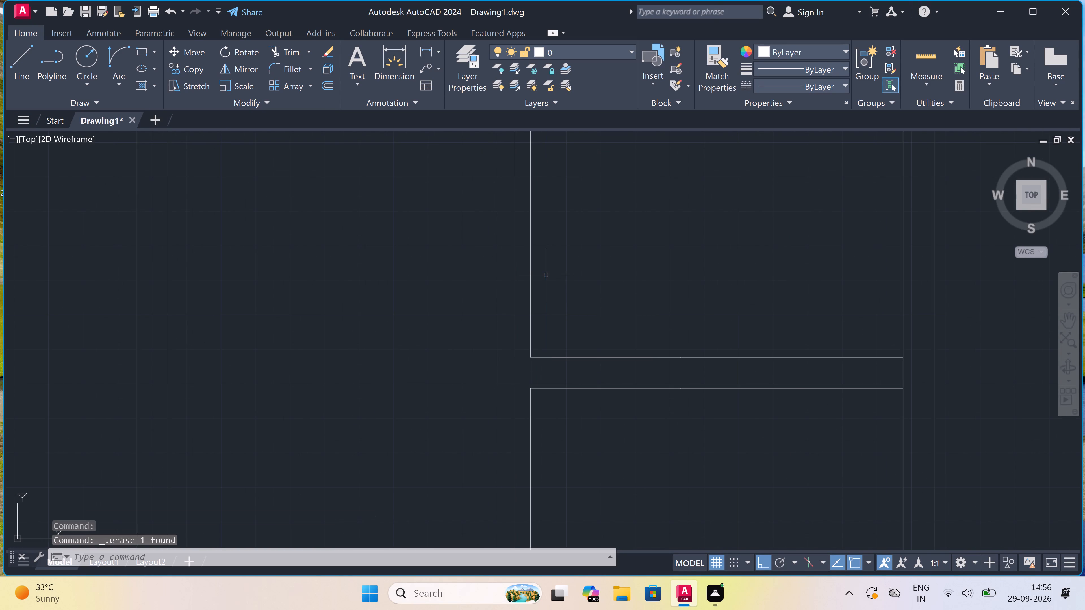
Extend the upper room's outer vertical offset line down to the bottom wall.
{"action": "type", "text": "ex"}
{"action": "key", "text": "space"}
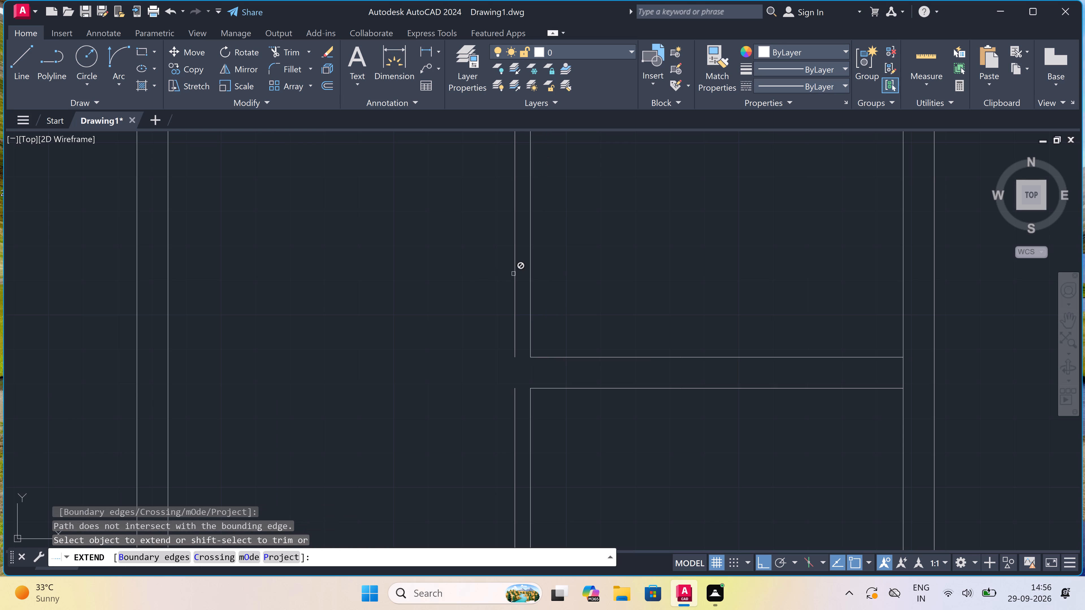
{"action": "scroll", "coordinate": [516, 271], "scroll_direction": "down", "scroll_amount": 3}
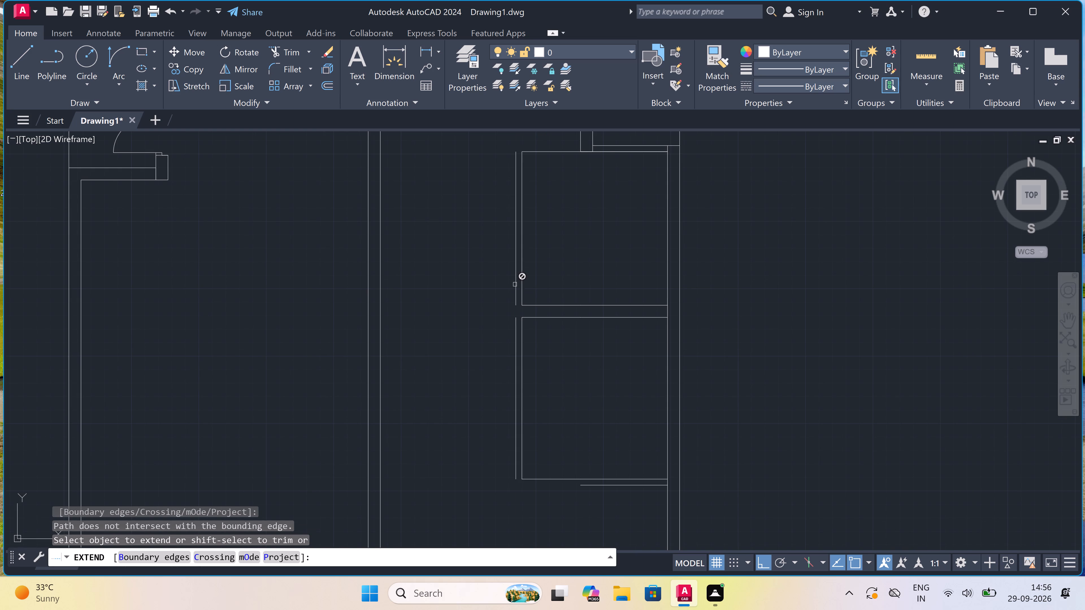
{"action": "scroll", "coordinate": [515, 282], "scroll_direction": "down", "scroll_amount": 1}
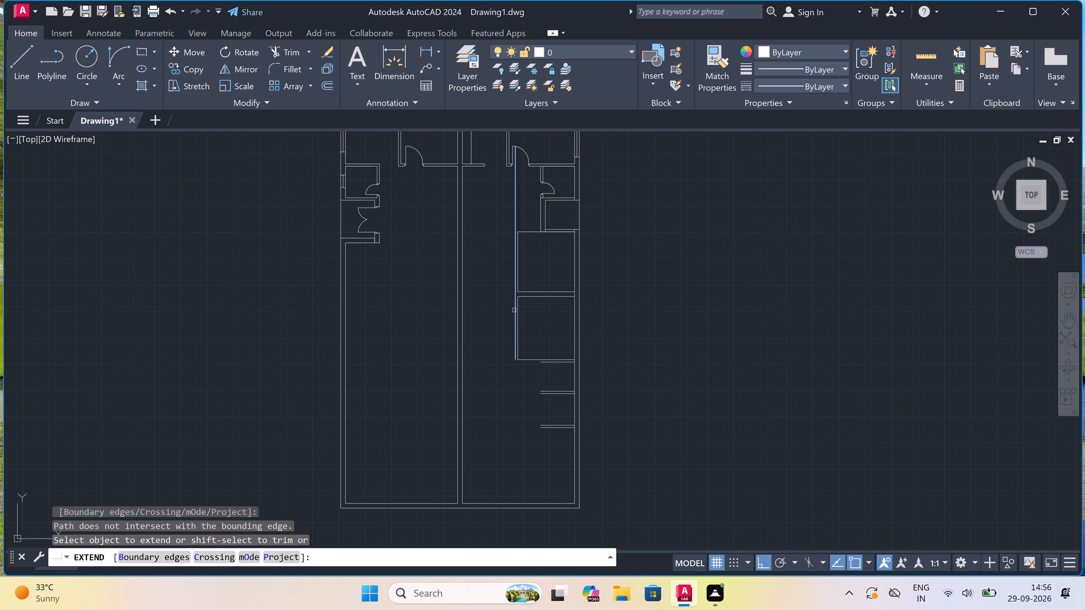
{"action": "left_click", "coordinate": [515, 262]}
{"action": "scroll", "coordinate": [515, 209], "scroll_direction": "up", "scroll_amount": 4}
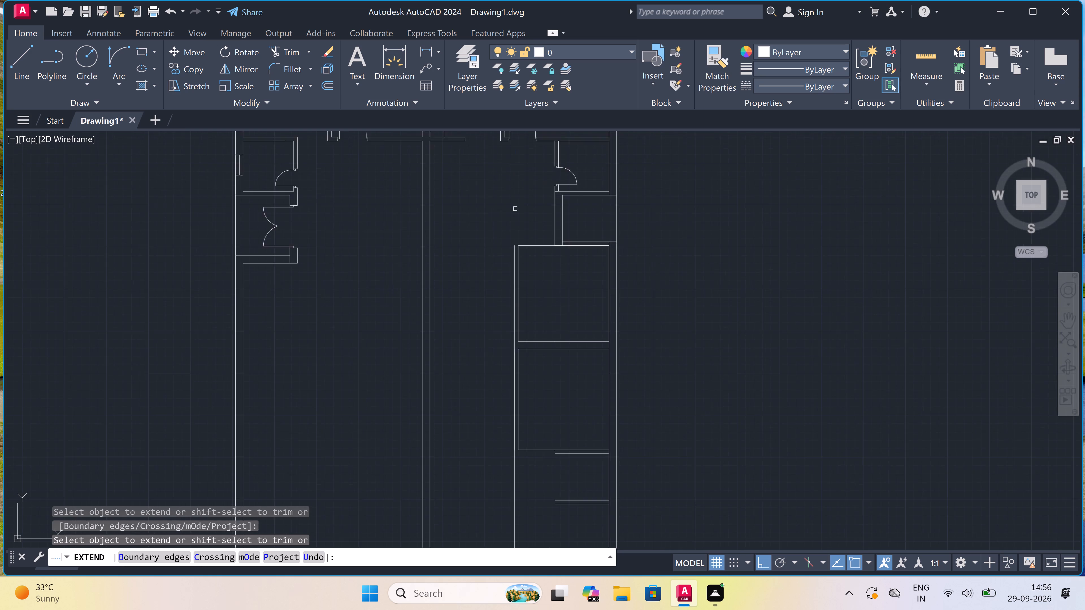
{"action": "key", "text": "Escape"}
Draw the upper room's outer top wall line from the niche's lower inner corner, then down to the outer vertical line.
{"action": "key", "text": "l"}
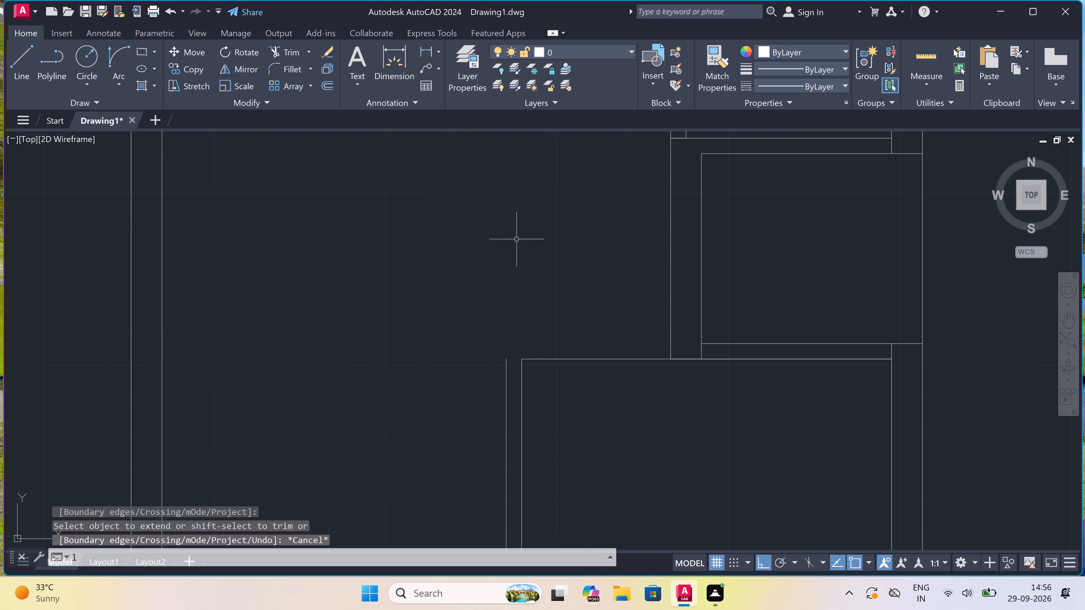
{"action": "key", "text": "space"}
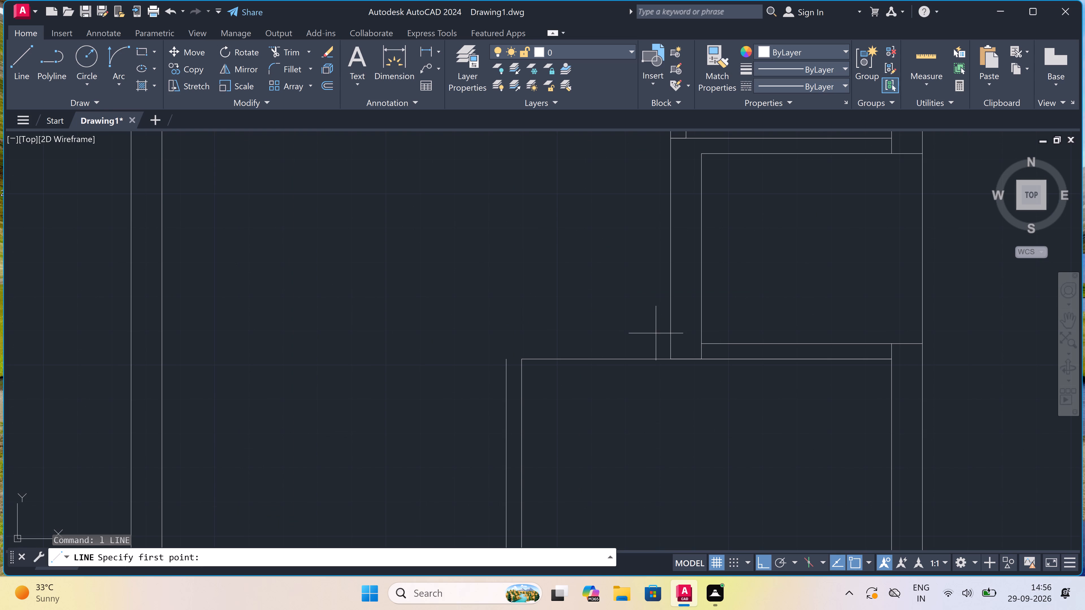
{"action": "left_click", "coordinate": [698, 341]}
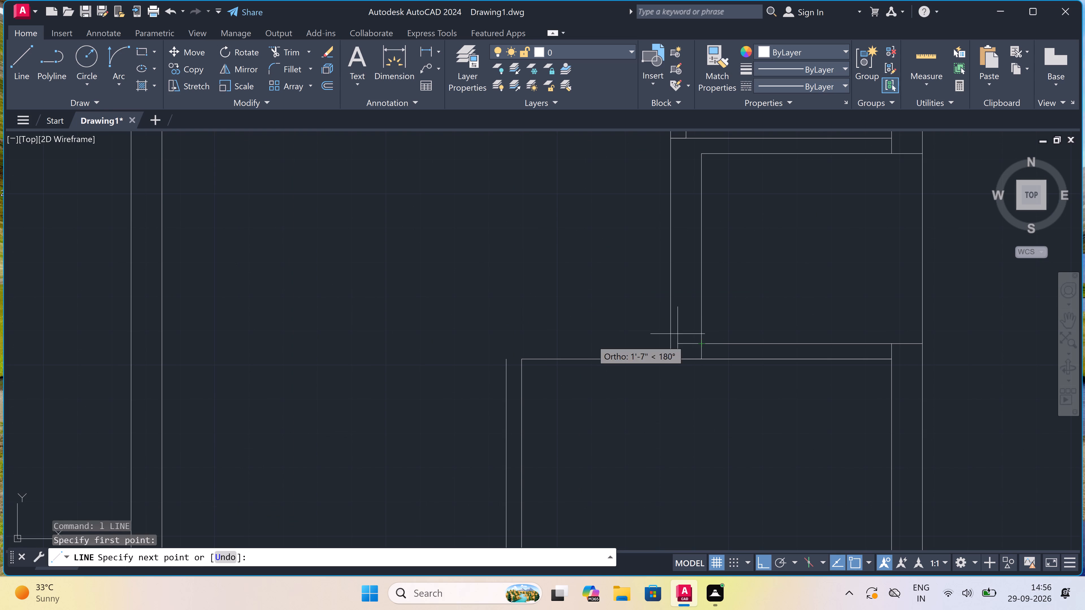
{"action": "left_click", "coordinate": [505, 343]}
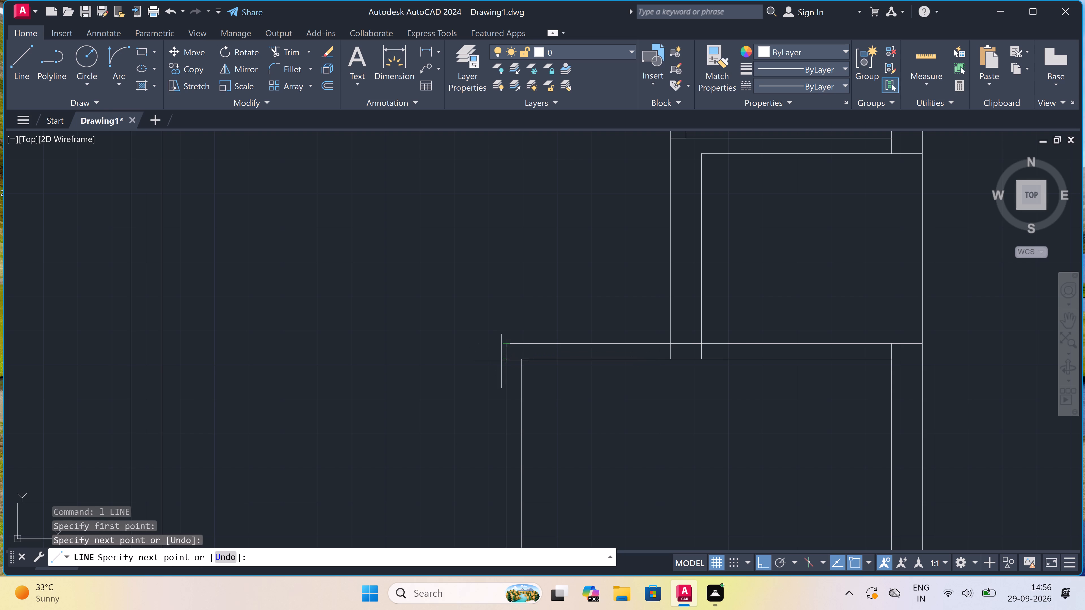
{"action": "left_click", "coordinate": [500, 360]}
{"action": "key", "text": "Escape"}
Trim the niche wall's vertical ends and the short inner right-wall segment crossing the upper room's top wall.
{"action": "type", "text": "tr"}
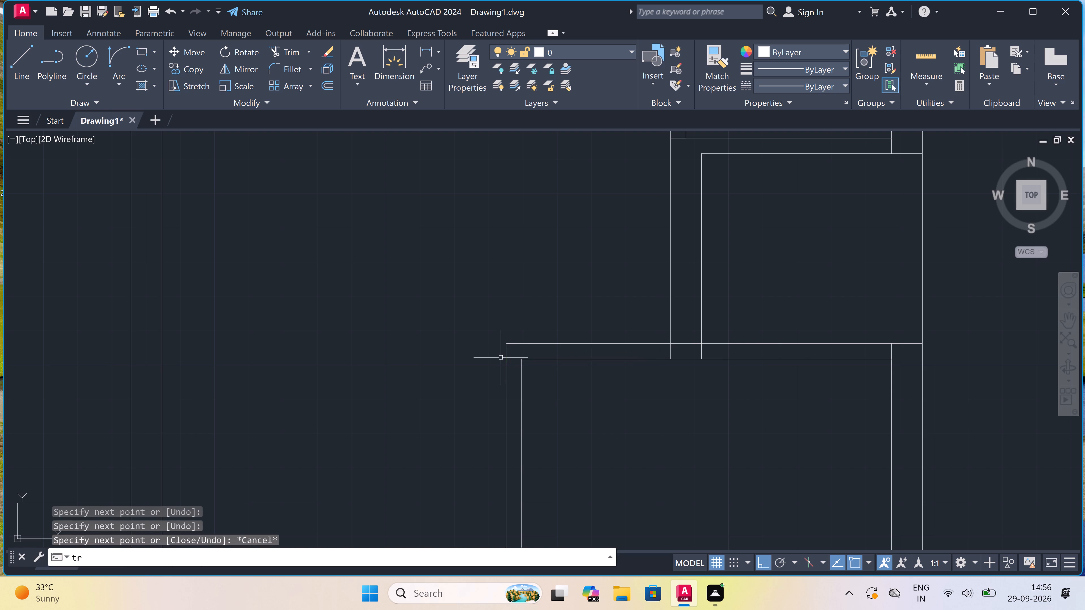
{"action": "key", "text": "space"}
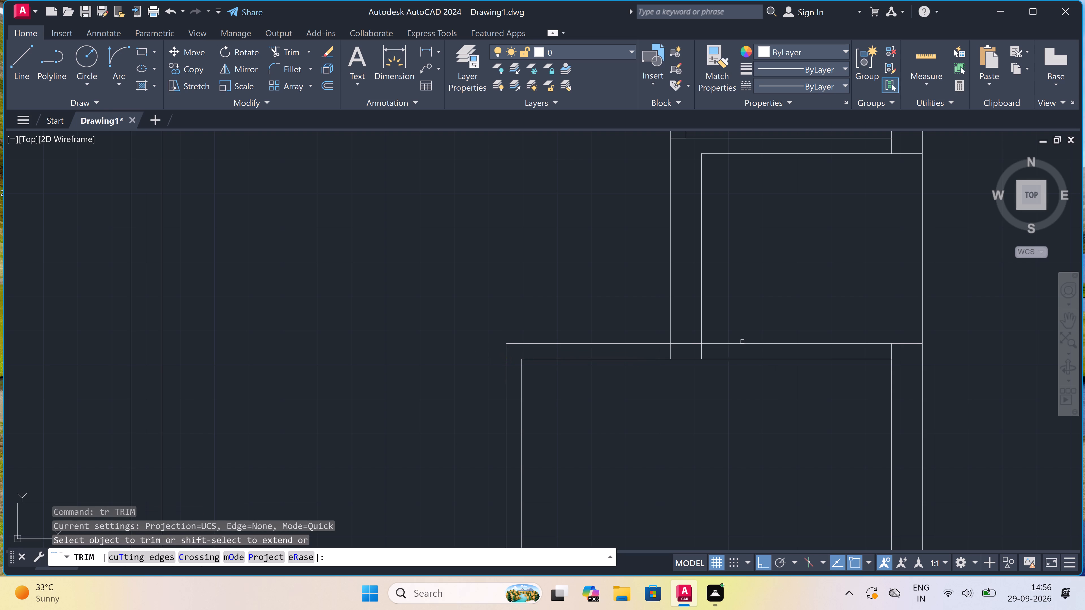
{"action": "scroll", "coordinate": [716, 352], "scroll_direction": "up", "scroll_amount": 3}
{"action": "left_click", "coordinate": [709, 343]}
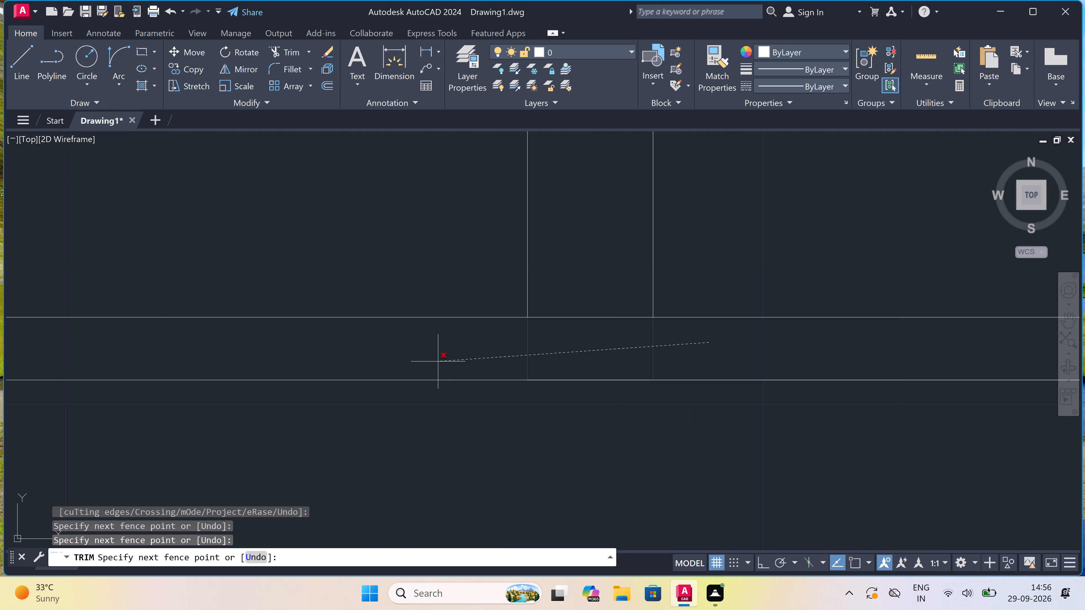
{"action": "left_click", "coordinate": [422, 357]}
{"action": "scroll", "coordinate": [474, 324], "scroll_direction": "down", "scroll_amount": 7}
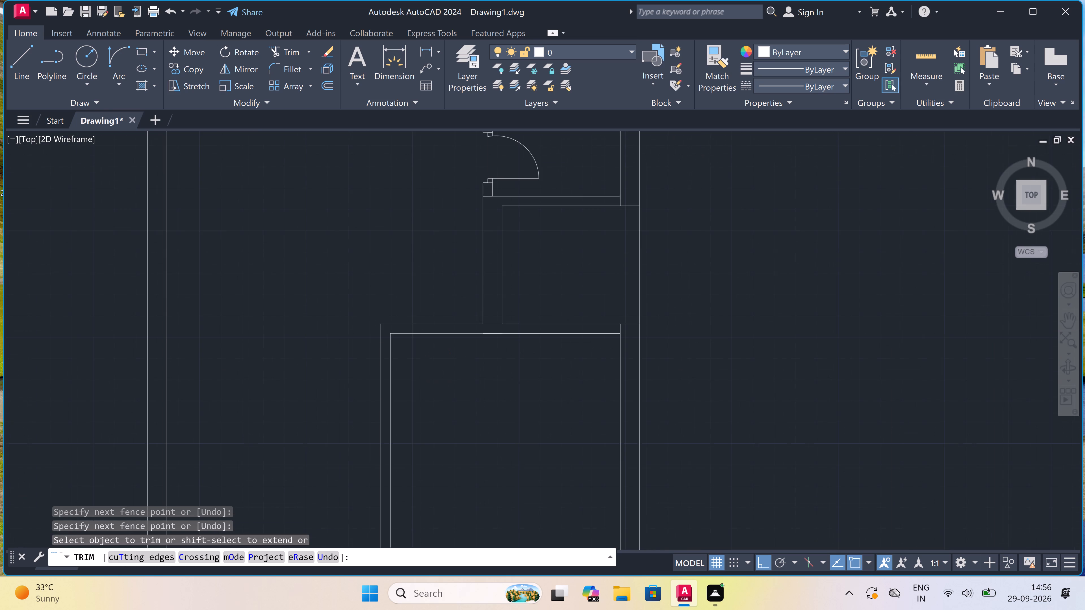
{"action": "scroll", "coordinate": [522, 325], "scroll_direction": "up", "scroll_amount": 3}
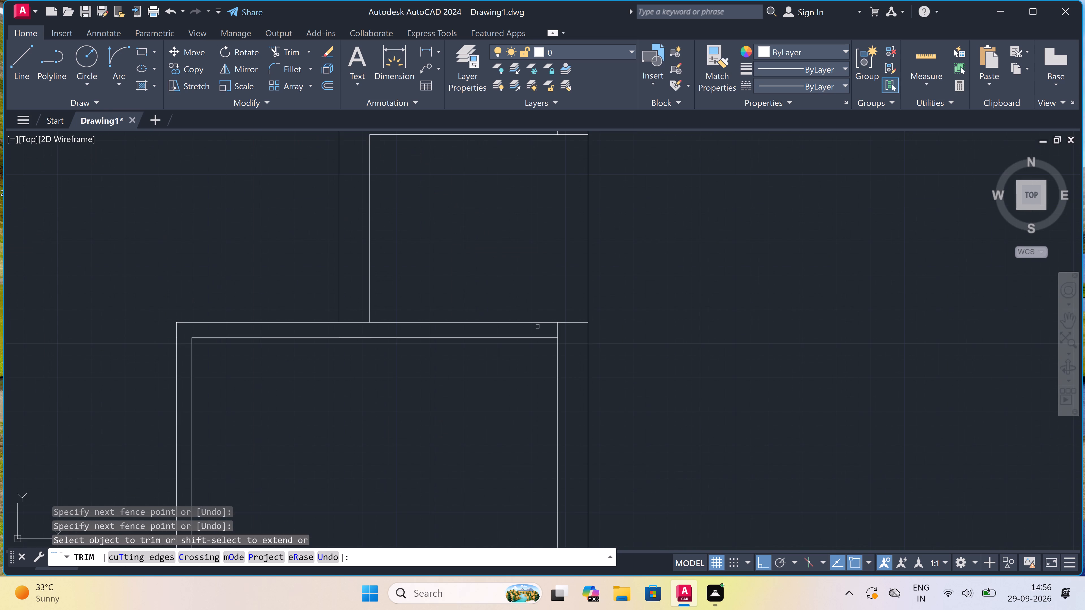
{"action": "scroll", "coordinate": [540, 326], "scroll_direction": "up", "scroll_amount": 2}
{"action": "left_click", "coordinate": [541, 326]}
{"action": "left_click", "coordinate": [579, 330]}
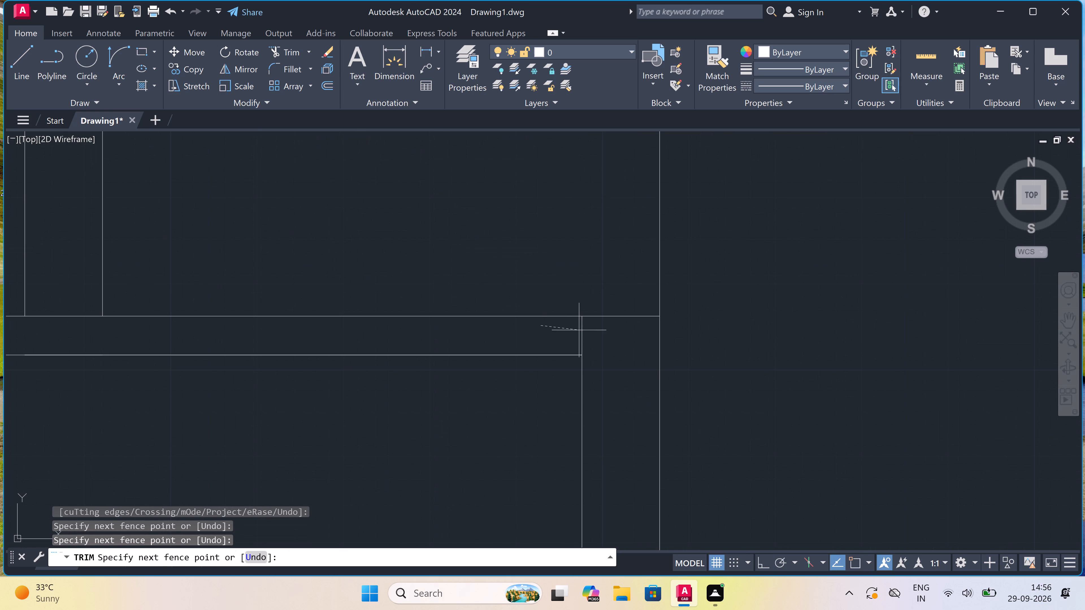
{"action": "left_click", "coordinate": [579, 330]}
{"action": "left_click", "coordinate": [594, 332]}
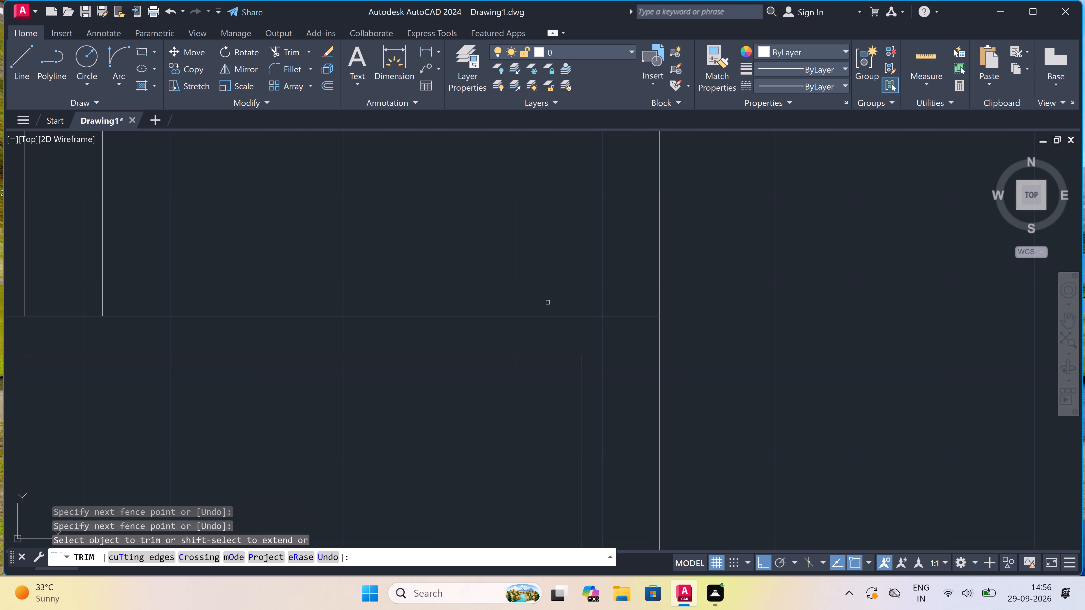
{"action": "scroll", "coordinate": [547, 302], "scroll_direction": "down", "scroll_amount": 5}
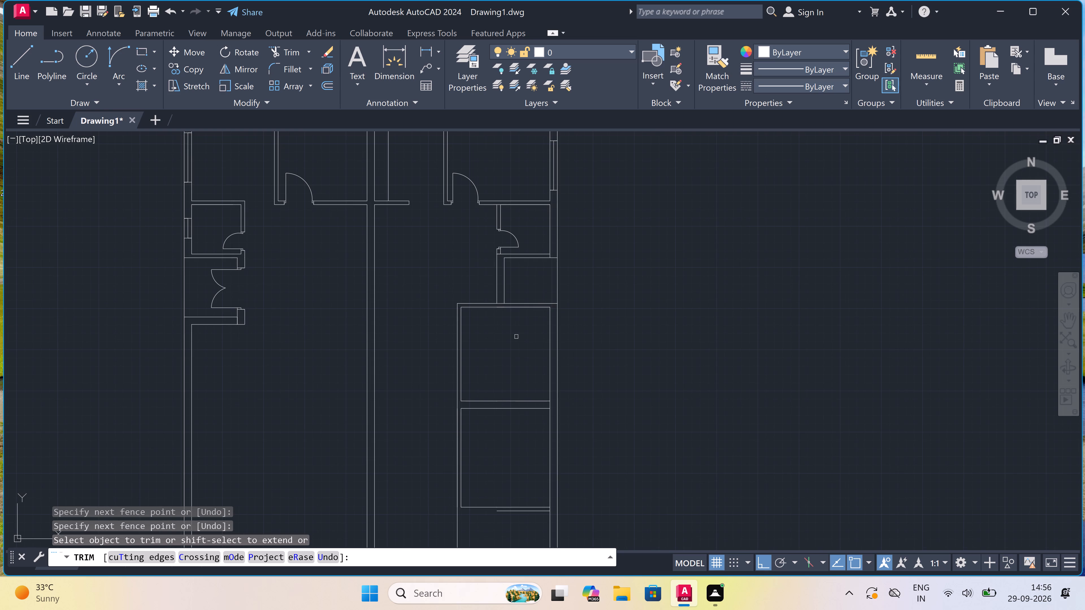
{"action": "scroll", "coordinate": [516, 337], "scroll_direction": "down", "scroll_amount": 1}
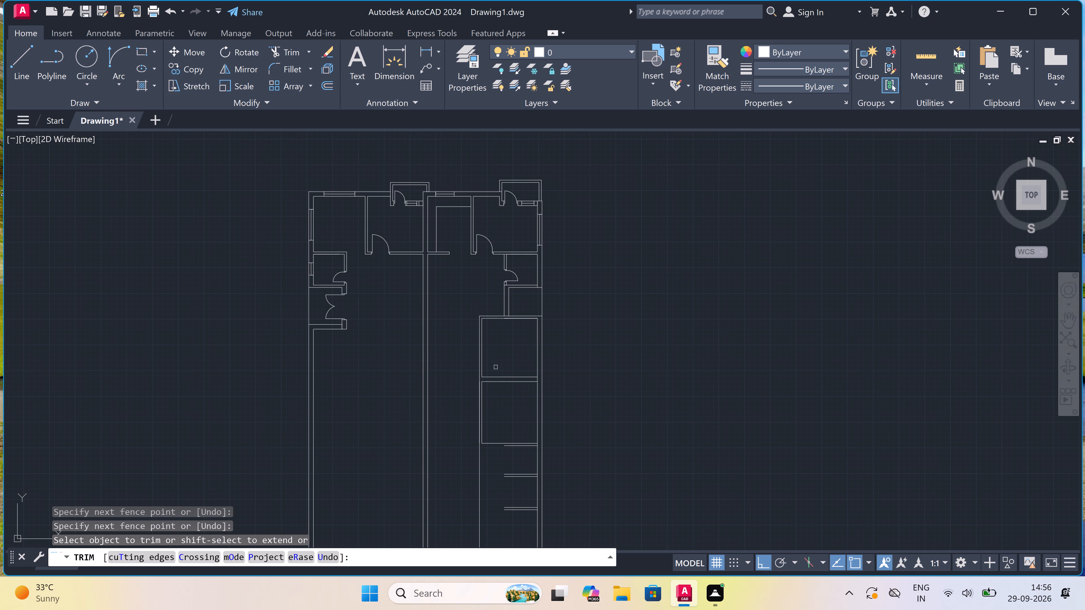
{"action": "scroll", "coordinate": [480, 385], "scroll_direction": "down", "scroll_amount": 1}
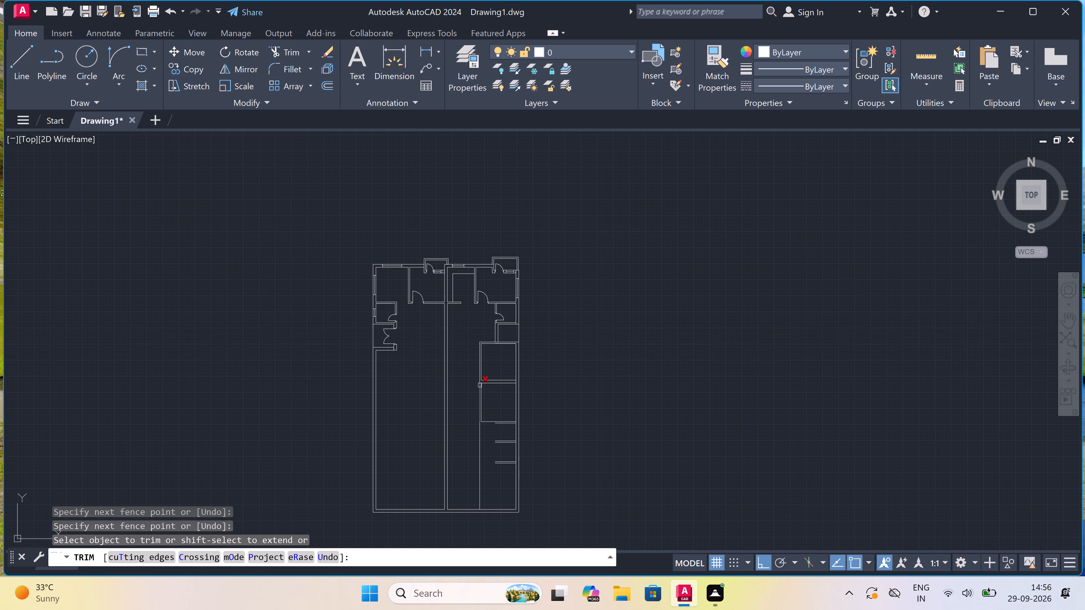
{"action": "scroll", "coordinate": [481, 417], "scroll_direction": "up", "scroll_amount": 4}
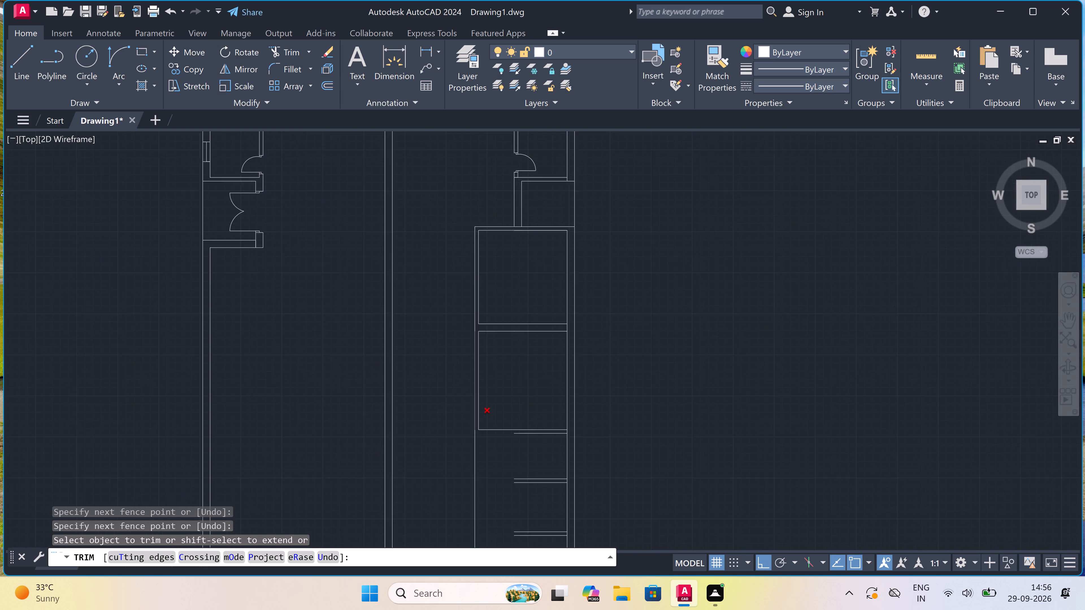
{"action": "key", "text": "Escape"}
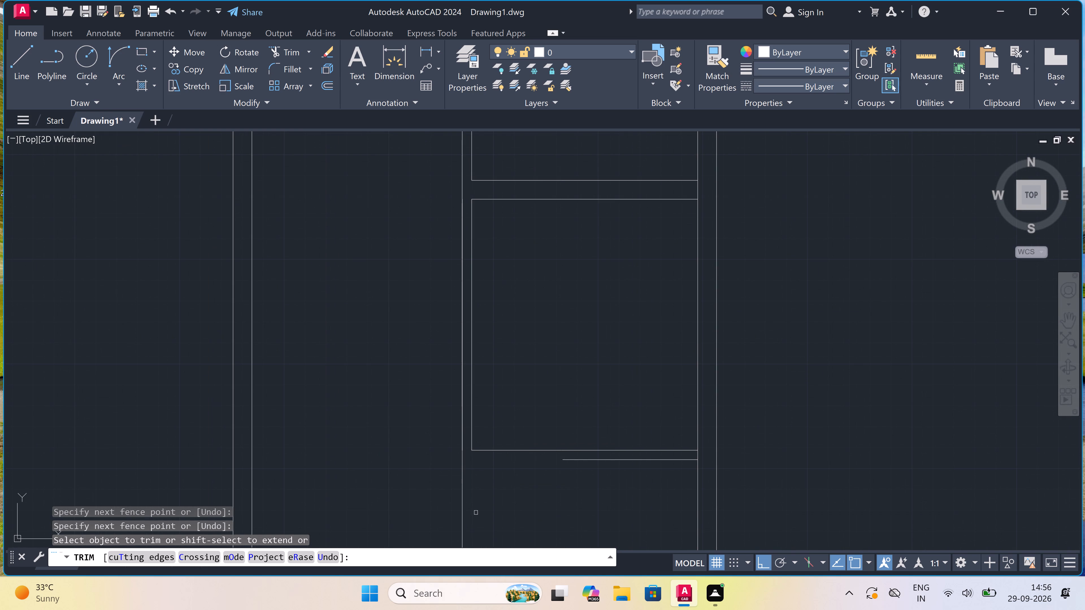
Extend the partition line just below the lower room to the outer vertical wall line.
{"action": "type", "text": "ex"}
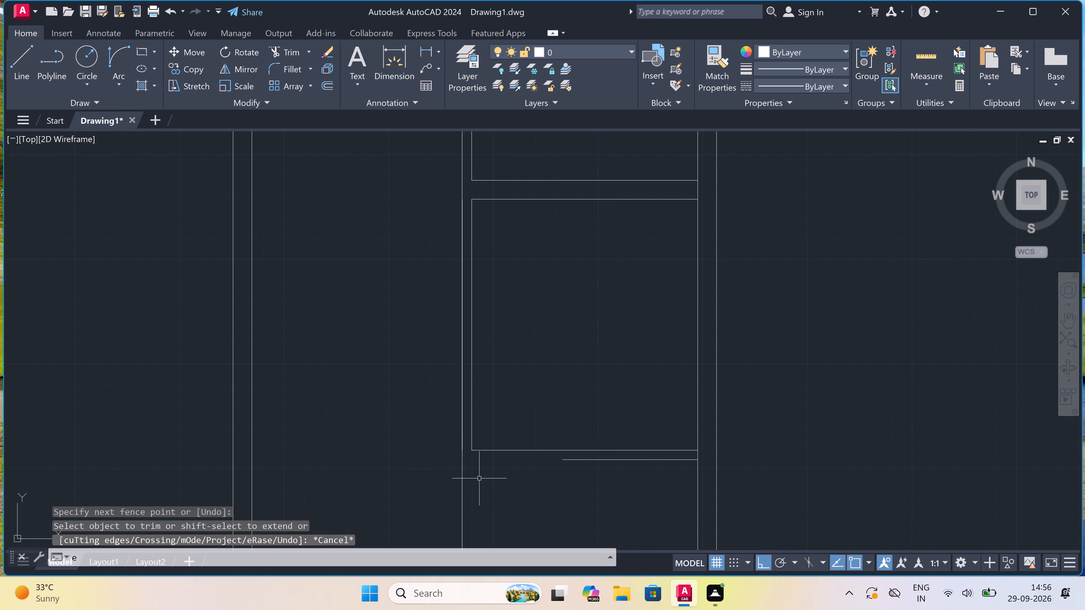
{"action": "key", "text": "space"}
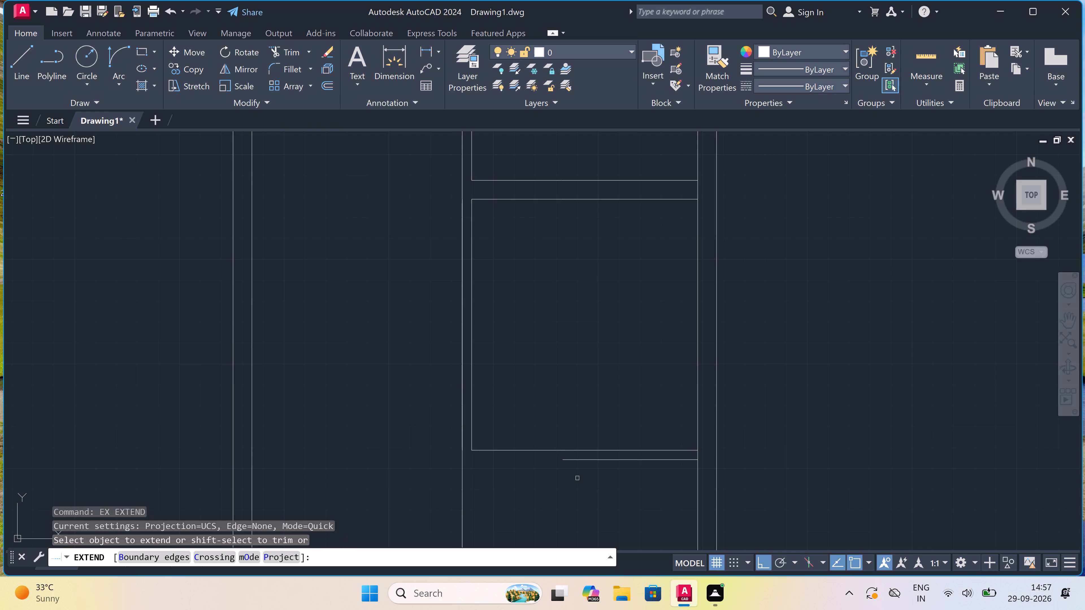
{"action": "left_click", "coordinate": [572, 457]}
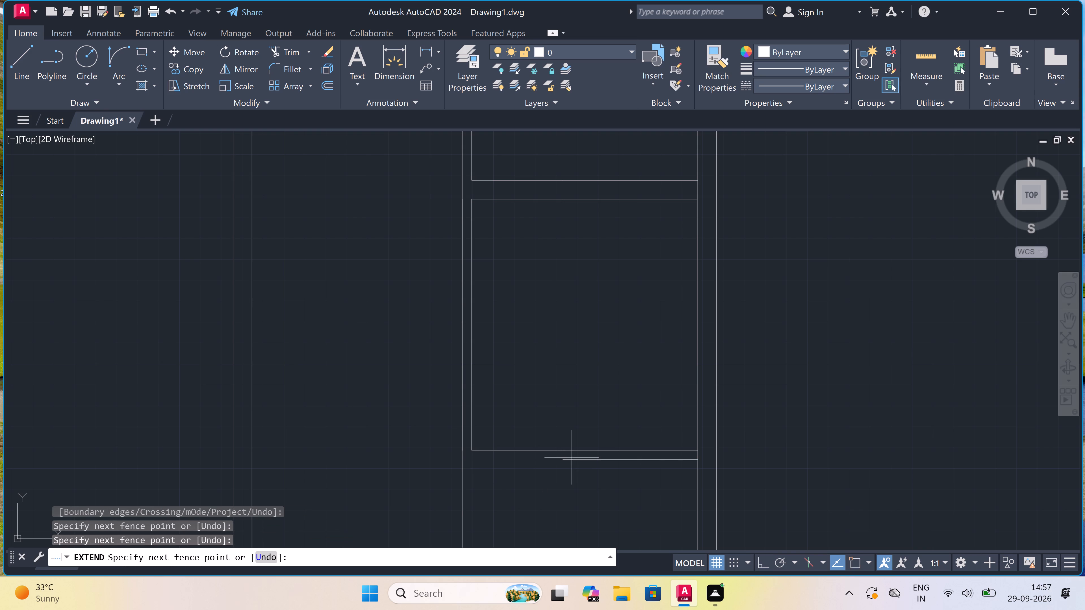
{"action": "left_click", "coordinate": [568, 474]}
{"action": "key", "text": "Escape"}
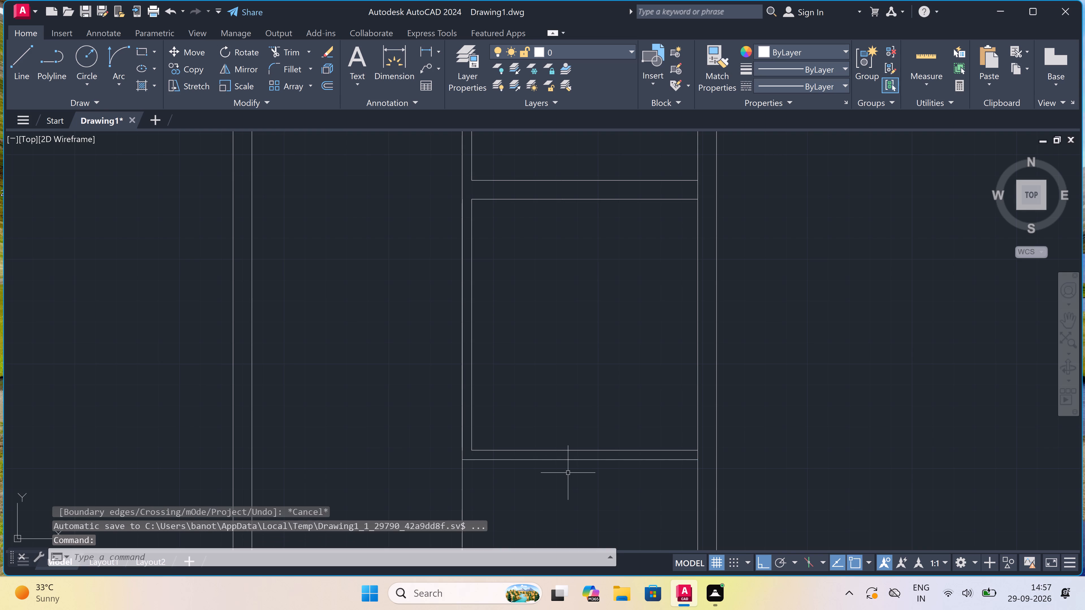
Trim away the outer vertical wall line that continues below the lower room's bottom wall.
{"action": "key", "text": "t"}
{"action": "type", "text": "r"}
{"action": "key", "text": "space"}
{"action": "left_click", "coordinate": [568, 472]}
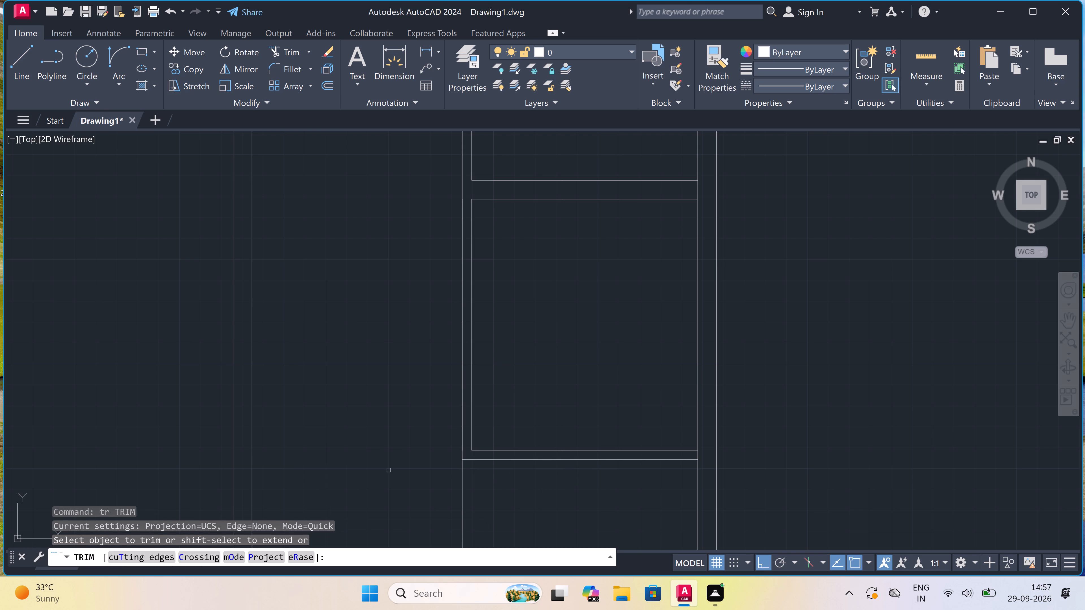
{"action": "left_click", "coordinate": [354, 472]}
{"action": "left_click", "coordinate": [509, 478]}
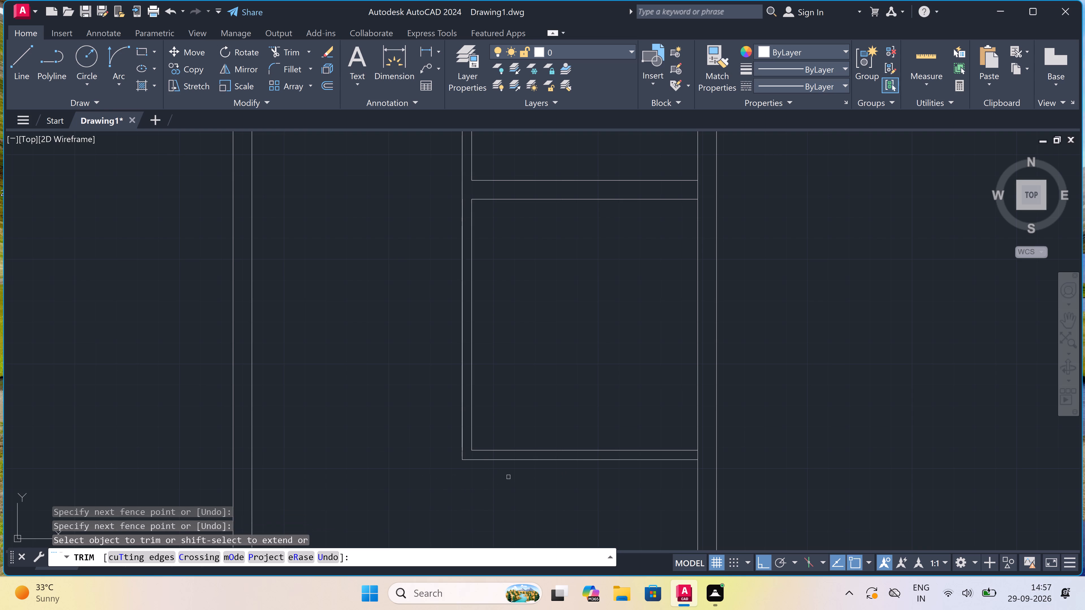
{"action": "key", "text": "Escape"}
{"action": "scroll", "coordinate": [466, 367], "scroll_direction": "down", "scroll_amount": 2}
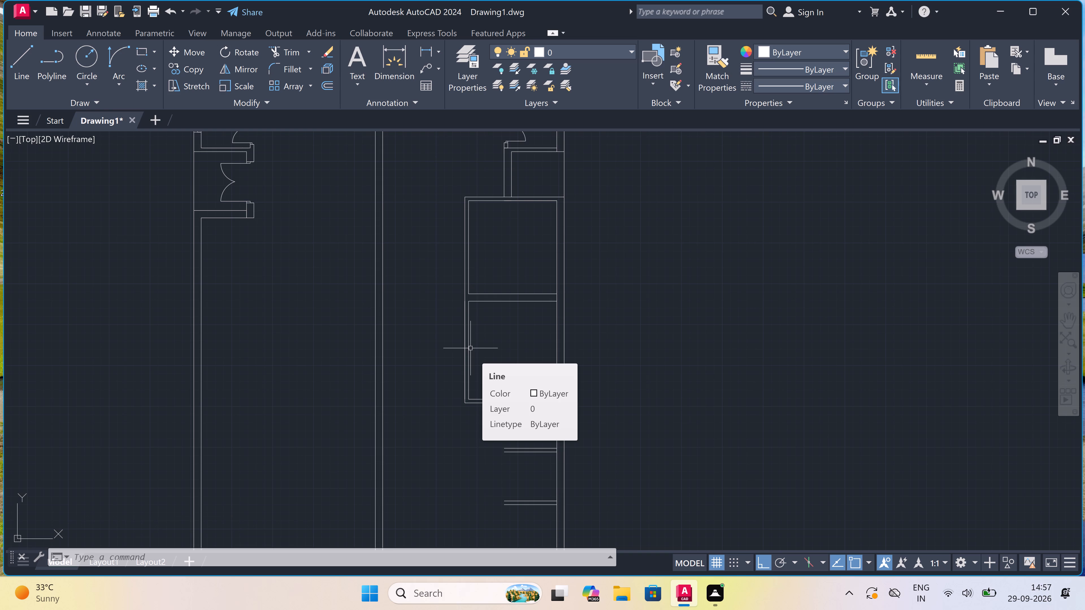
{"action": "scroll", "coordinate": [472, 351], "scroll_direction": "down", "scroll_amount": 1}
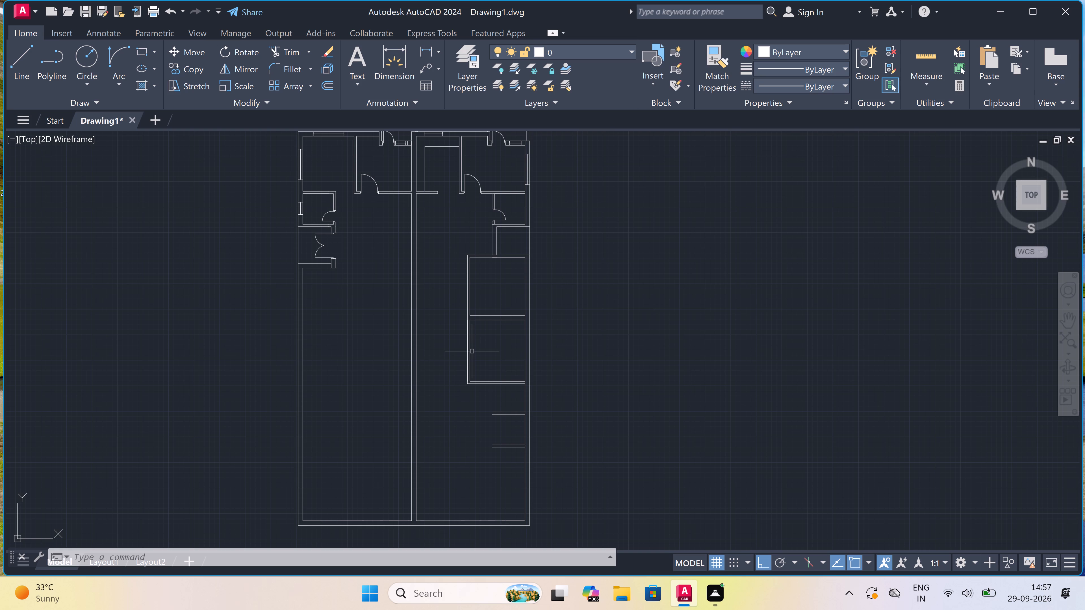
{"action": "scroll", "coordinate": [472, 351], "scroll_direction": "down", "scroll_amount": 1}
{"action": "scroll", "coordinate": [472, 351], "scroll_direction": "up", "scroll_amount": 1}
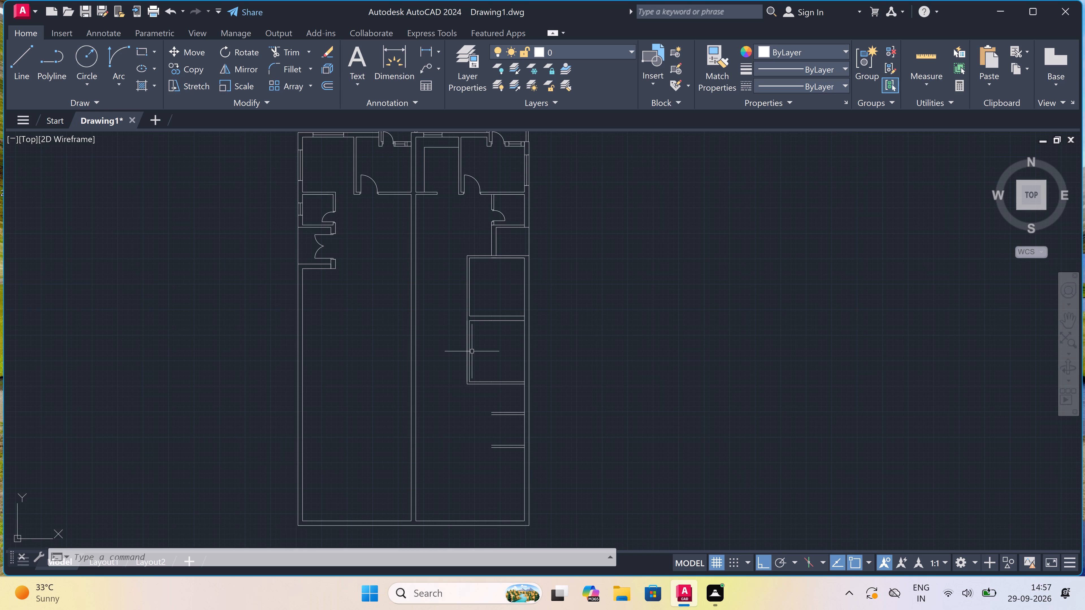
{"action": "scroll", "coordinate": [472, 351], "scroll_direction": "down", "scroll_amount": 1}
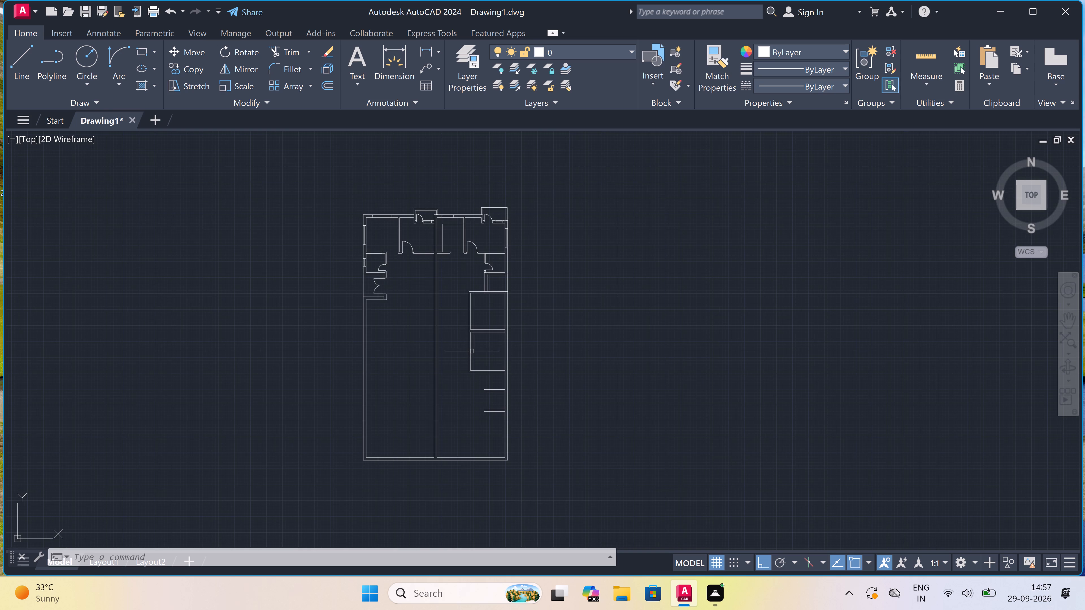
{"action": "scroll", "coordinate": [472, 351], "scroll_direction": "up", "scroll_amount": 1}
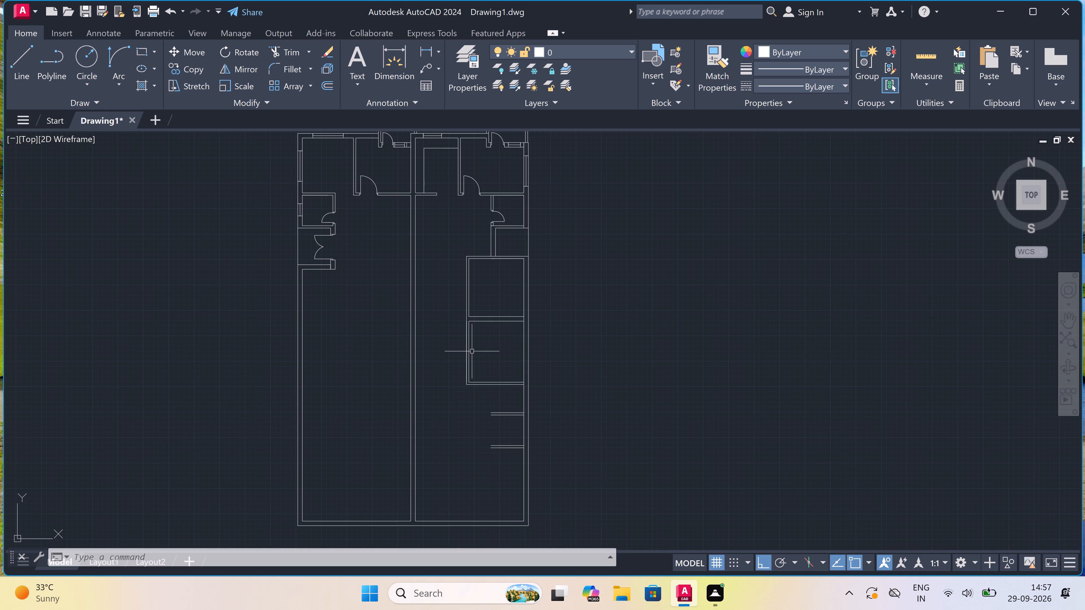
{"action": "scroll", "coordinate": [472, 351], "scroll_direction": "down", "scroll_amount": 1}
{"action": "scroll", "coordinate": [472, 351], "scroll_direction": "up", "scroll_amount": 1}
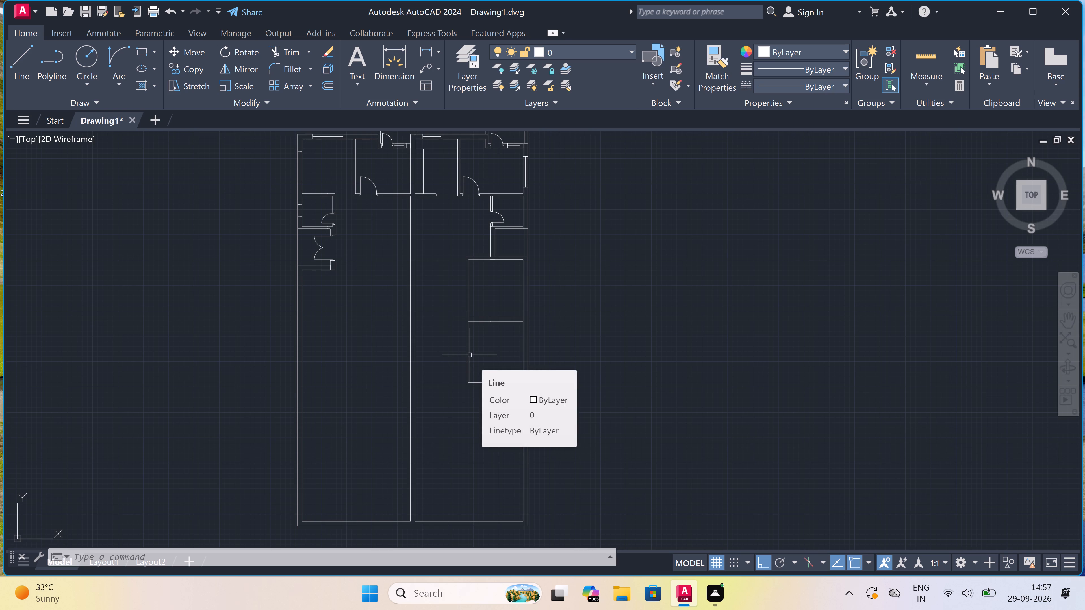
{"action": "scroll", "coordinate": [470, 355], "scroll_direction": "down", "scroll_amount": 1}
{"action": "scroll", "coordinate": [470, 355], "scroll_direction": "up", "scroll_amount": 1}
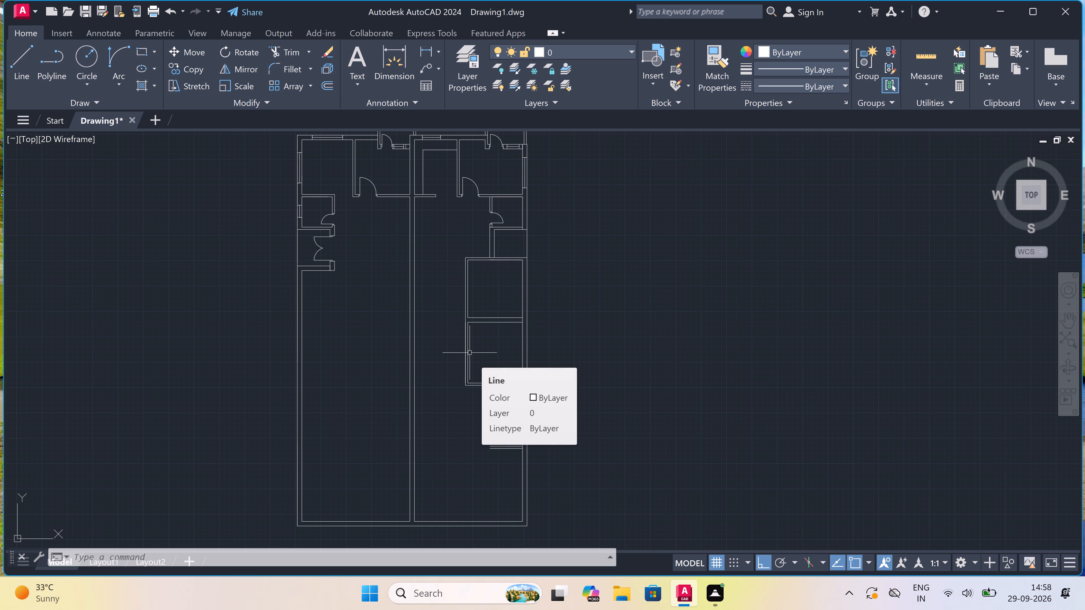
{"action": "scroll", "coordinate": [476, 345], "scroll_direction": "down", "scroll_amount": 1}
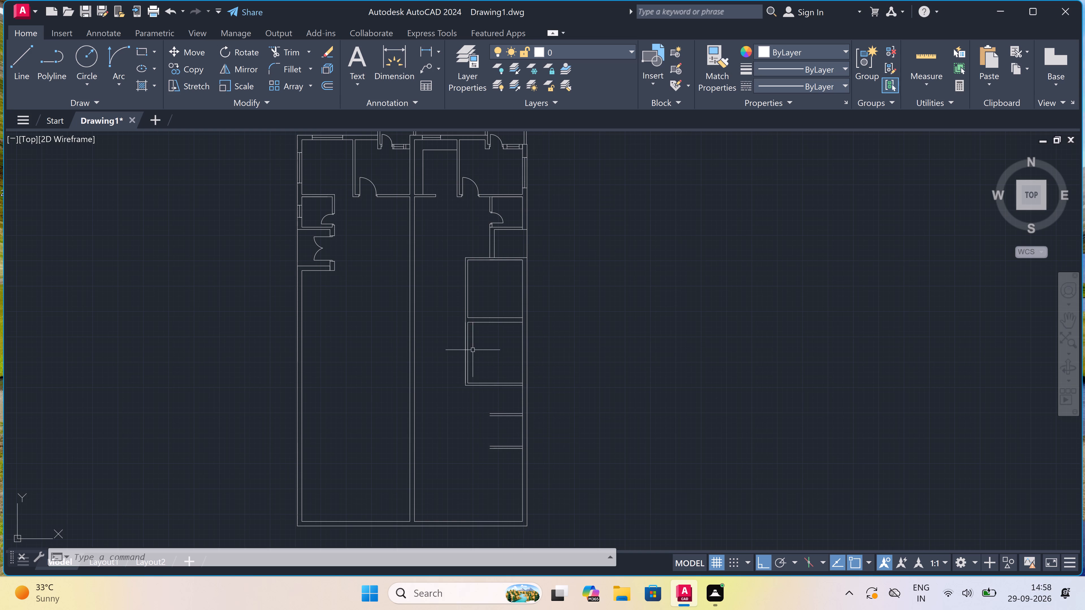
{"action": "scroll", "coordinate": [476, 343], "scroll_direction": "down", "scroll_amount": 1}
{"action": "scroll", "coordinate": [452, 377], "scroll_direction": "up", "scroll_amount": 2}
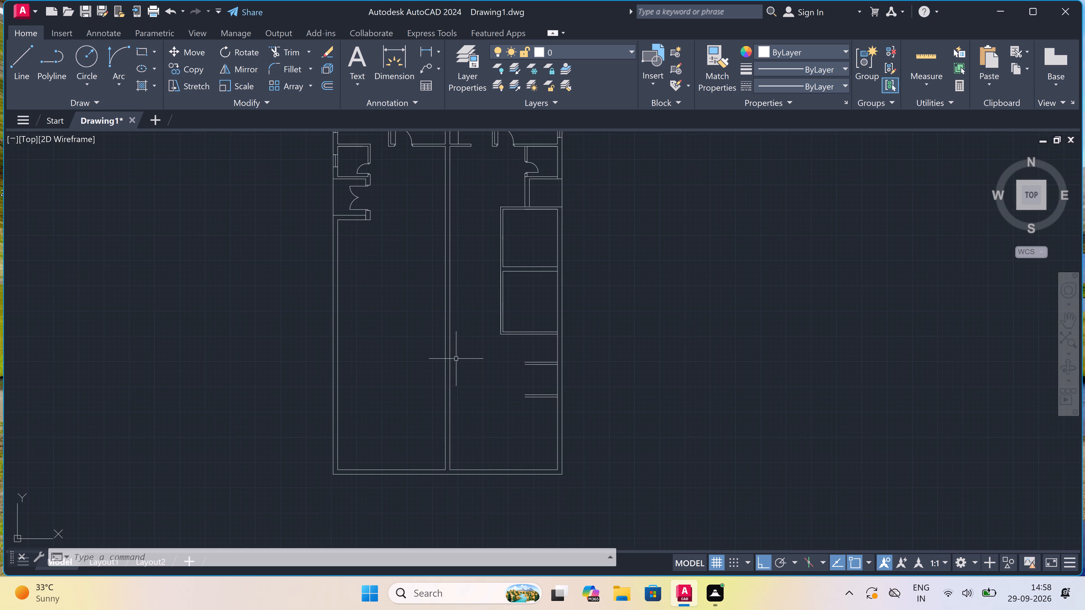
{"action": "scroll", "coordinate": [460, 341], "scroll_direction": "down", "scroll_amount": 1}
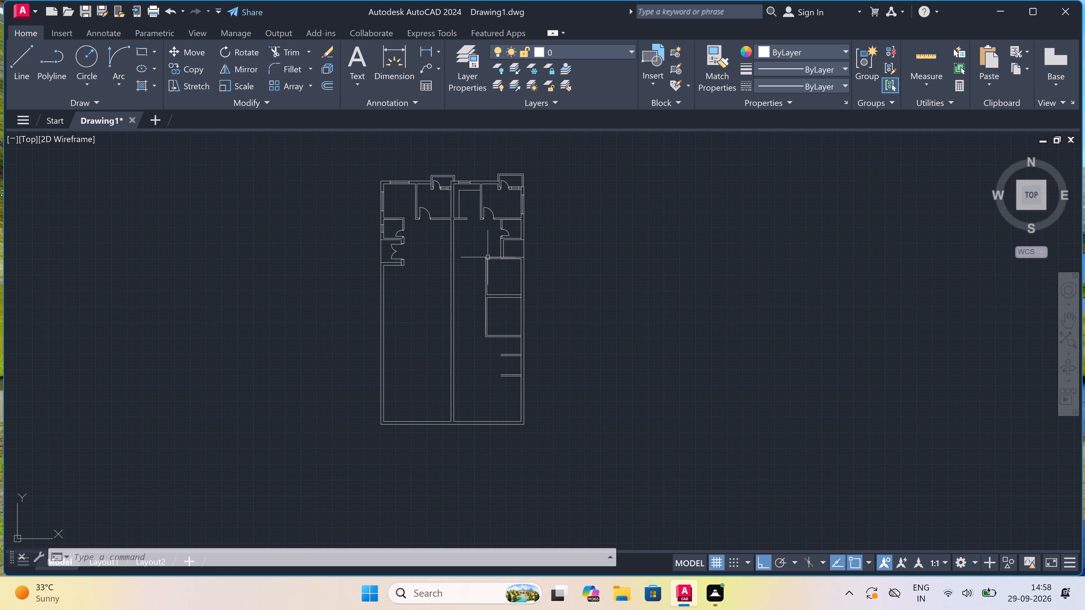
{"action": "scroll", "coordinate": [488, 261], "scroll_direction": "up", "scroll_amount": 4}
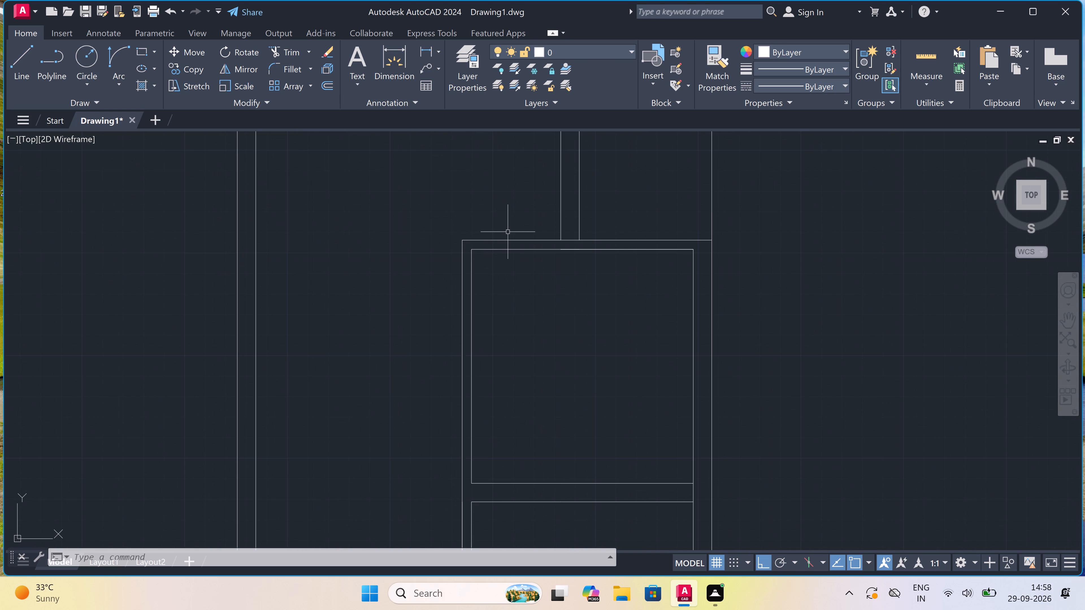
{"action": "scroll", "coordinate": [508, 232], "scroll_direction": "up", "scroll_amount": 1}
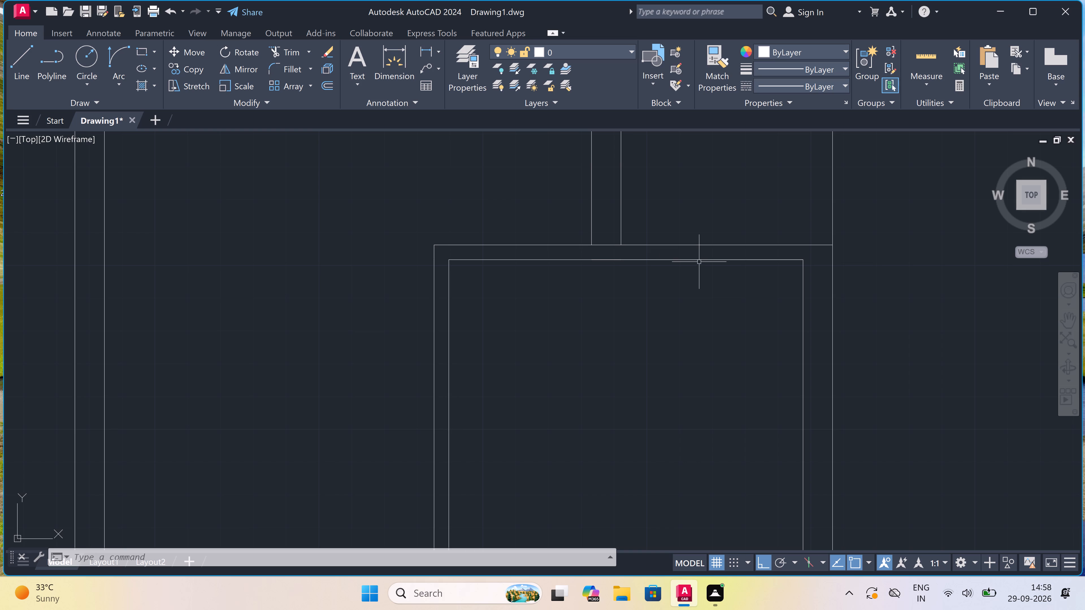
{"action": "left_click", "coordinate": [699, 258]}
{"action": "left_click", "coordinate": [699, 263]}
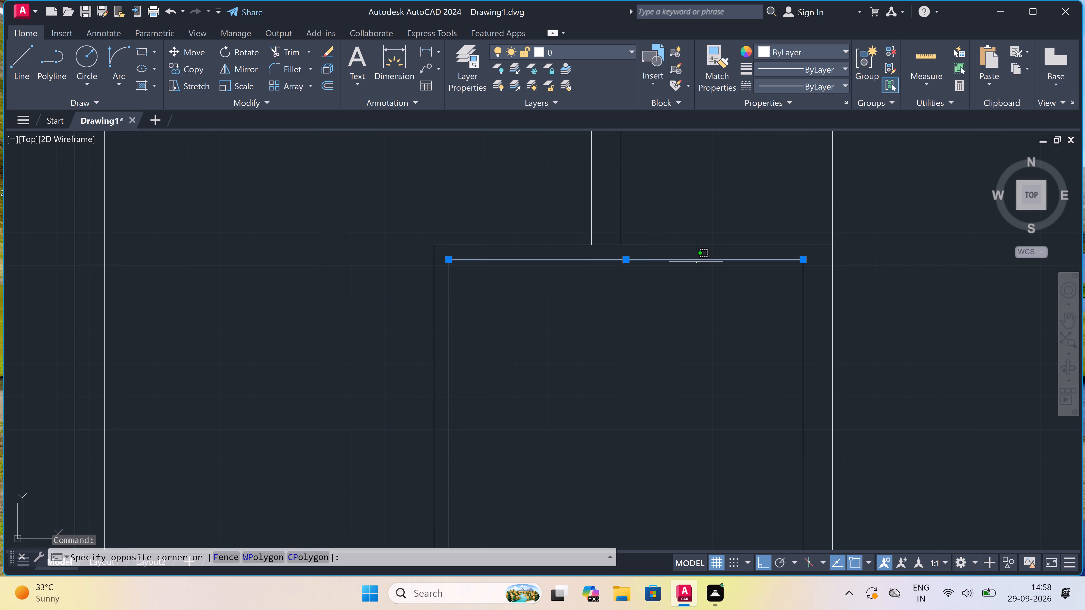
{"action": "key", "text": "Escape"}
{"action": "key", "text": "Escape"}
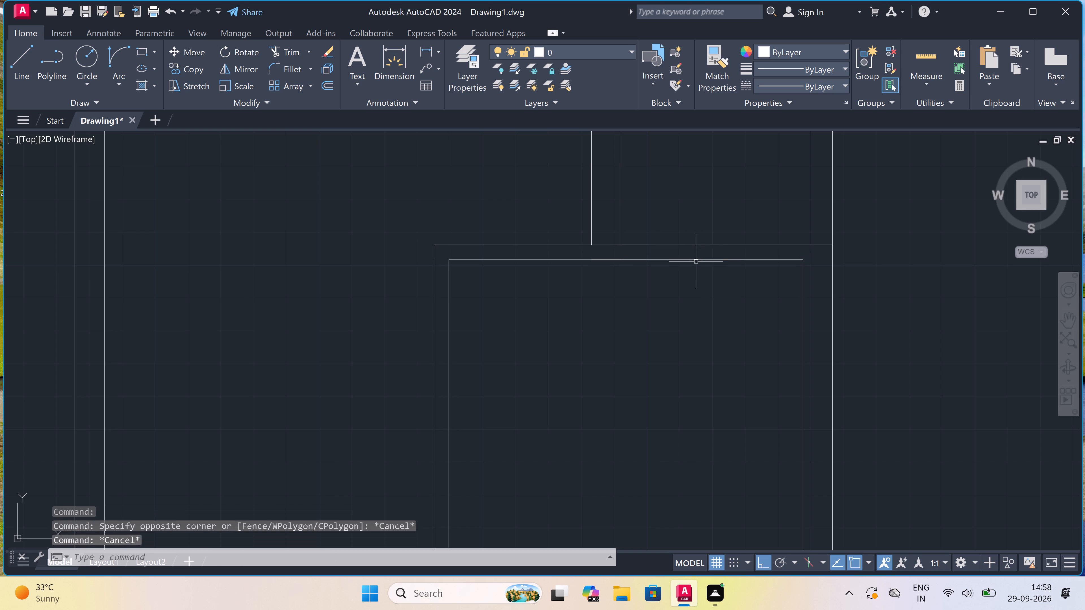
Draw the door's jamb line across the upper room's top wall near its left corner, with a 2" stop and a 3' leaf running down.
{"action": "type", "text": "l"}
{"action": "key", "text": "space"}
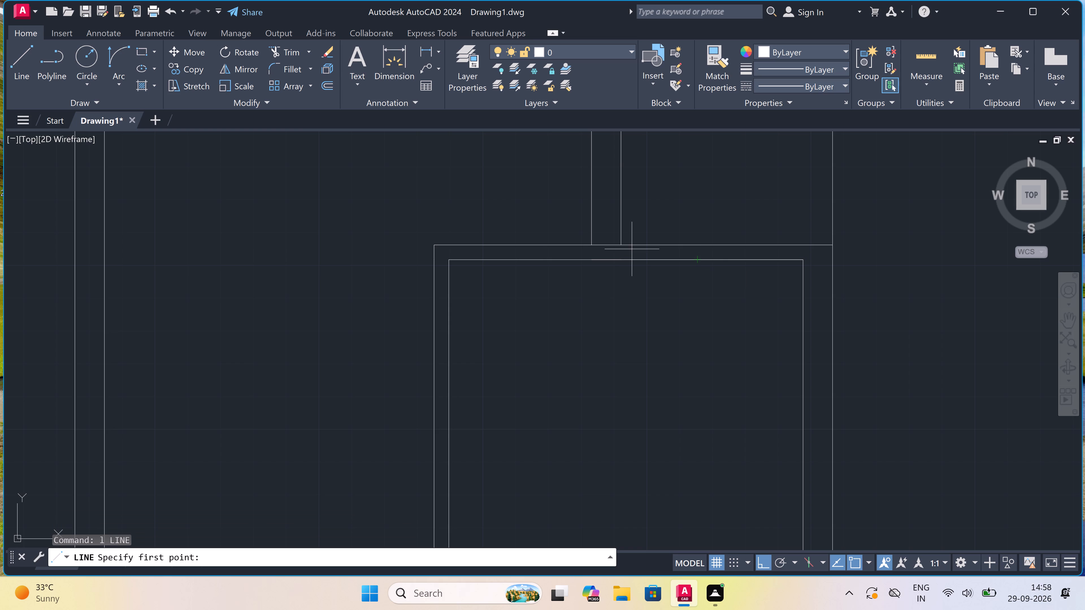
{"action": "left_click", "coordinate": [464, 247]}
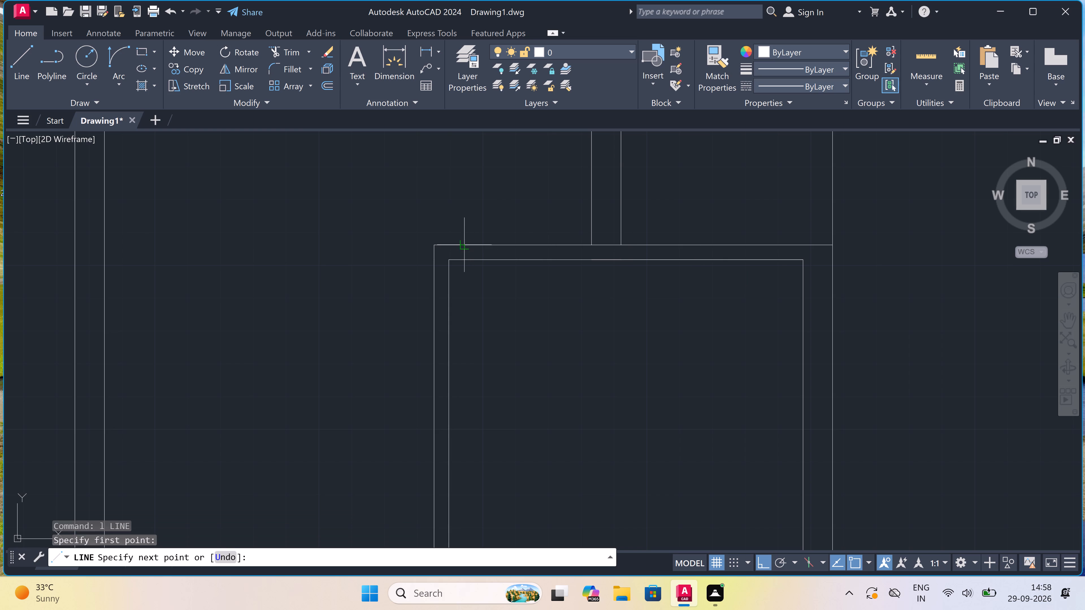
{"action": "left_click", "coordinate": [461, 265]}
{"action": "left_click", "coordinate": [464, 250]}
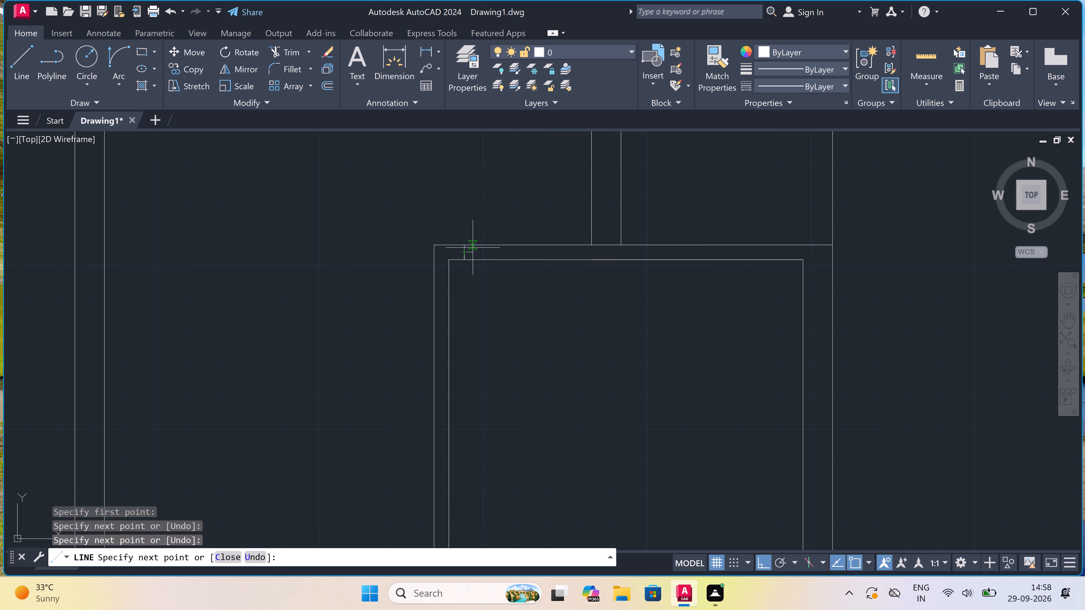
{"action": "key", "text": "2"}
{"action": "type", "text": "\""}
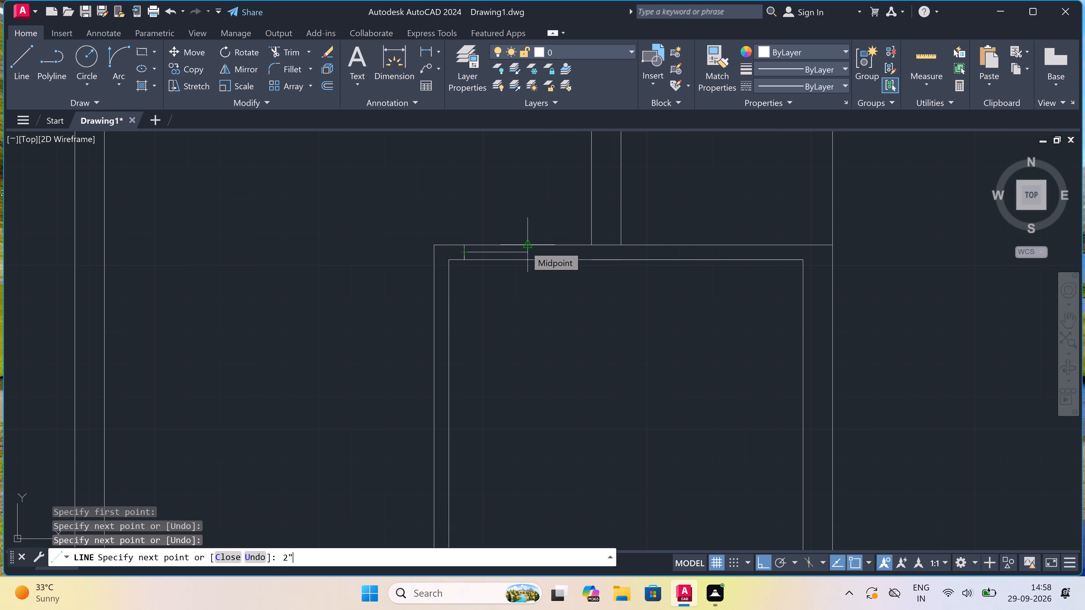
{"action": "key", "text": "space"}
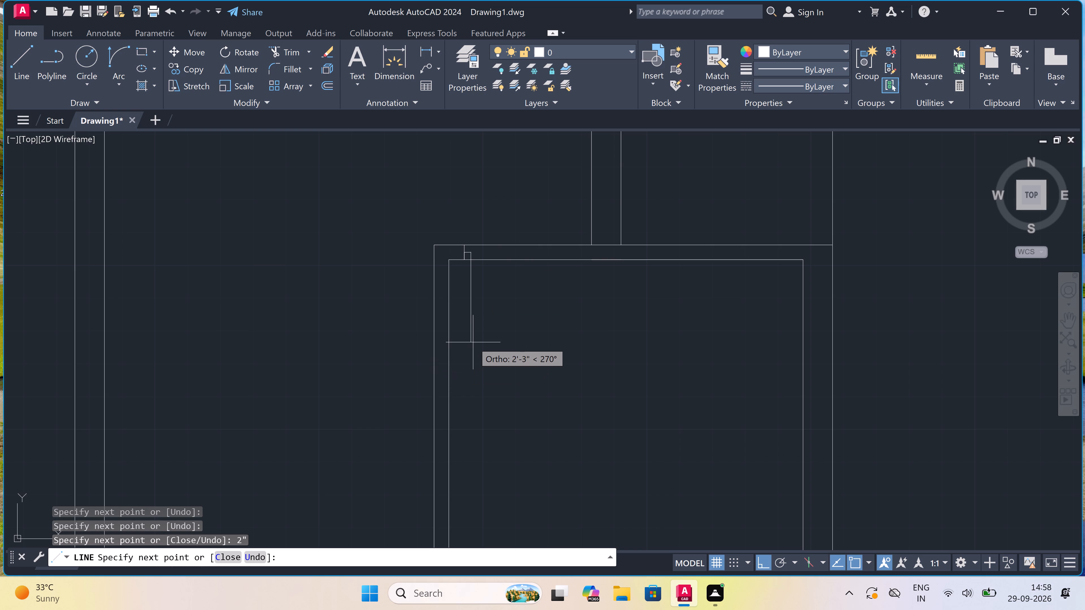
{"action": "type", "text": "3'"}
{"action": "key", "text": "space"}
{"action": "key", "text": "Escape"}
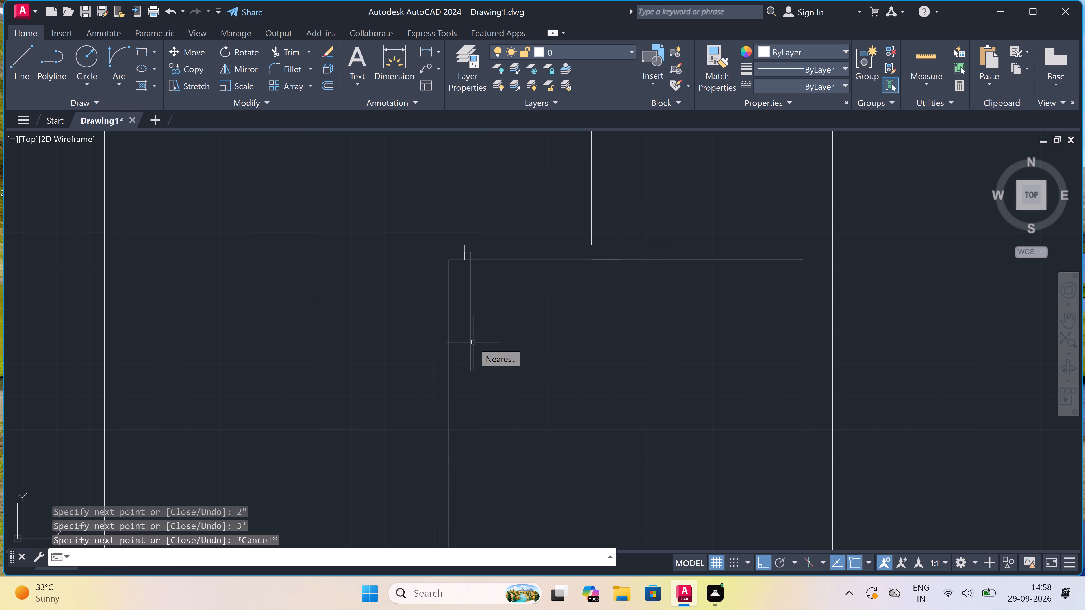
Draw the opposite door jamb line across the upper room's top wall, with a 2" stop from its midpoint towards the opening.
{"action": "key", "text": "space"}
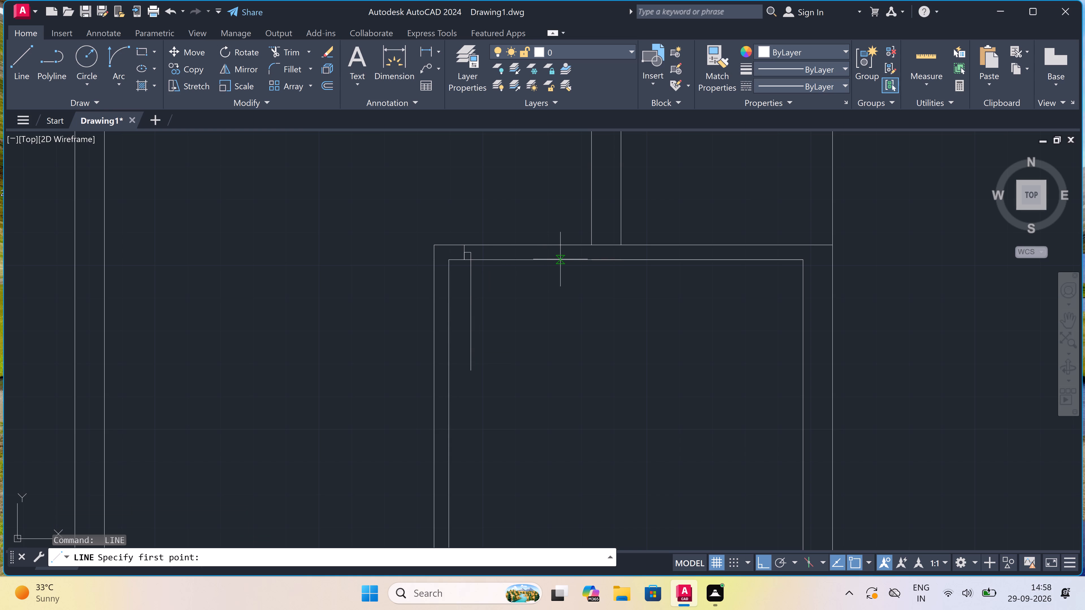
{"action": "left_click", "coordinate": [569, 259]}
{"action": "left_click", "coordinate": [569, 241]}
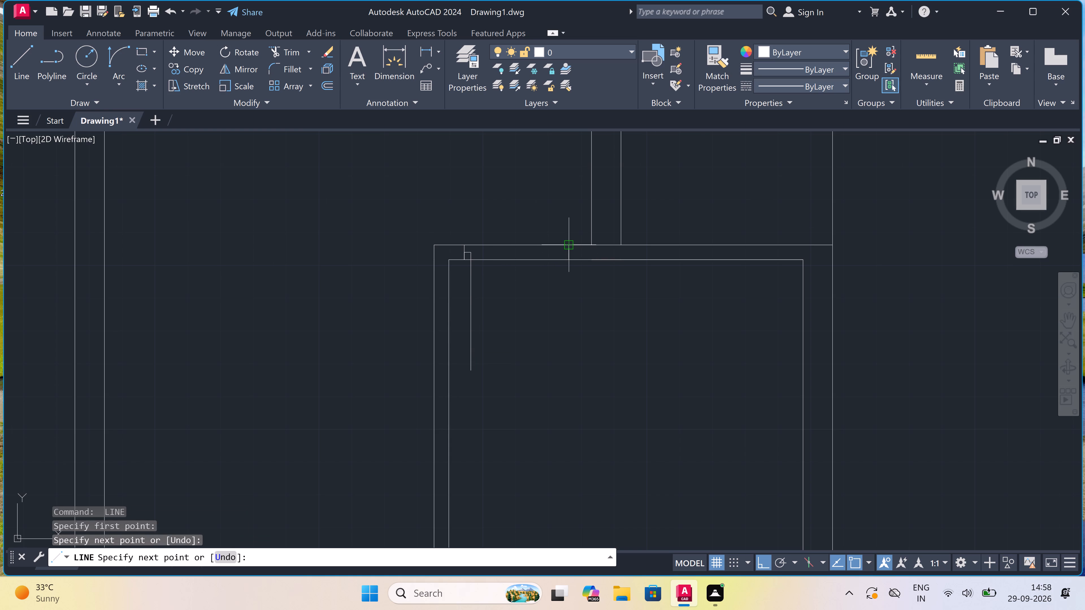
{"action": "scroll", "coordinate": [569, 241], "scroll_direction": "up", "scroll_amount": 3}
{"action": "left_click", "coordinate": [568, 286]}
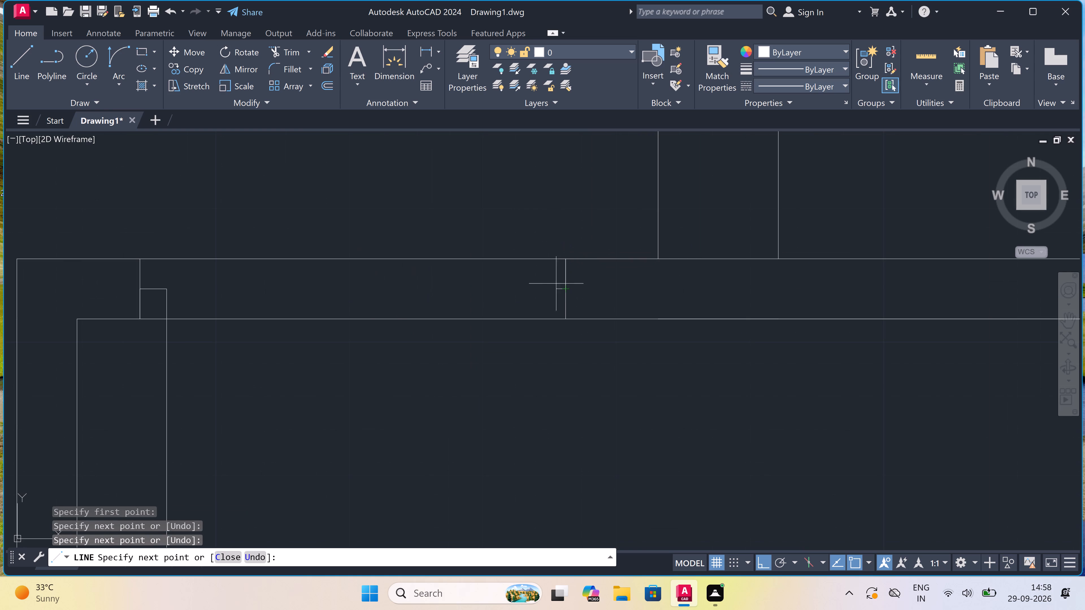
{"action": "key", "text": "2"}
{"action": "type", "text": "\""}
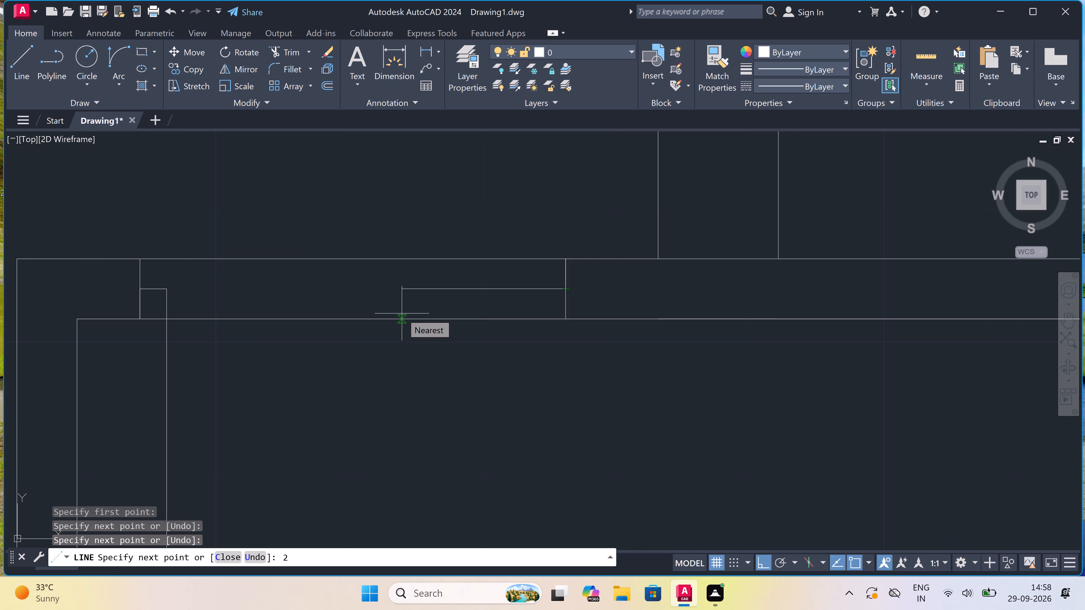
{"action": "key", "text": "space"}
{"action": "key", "text": "Escape"}
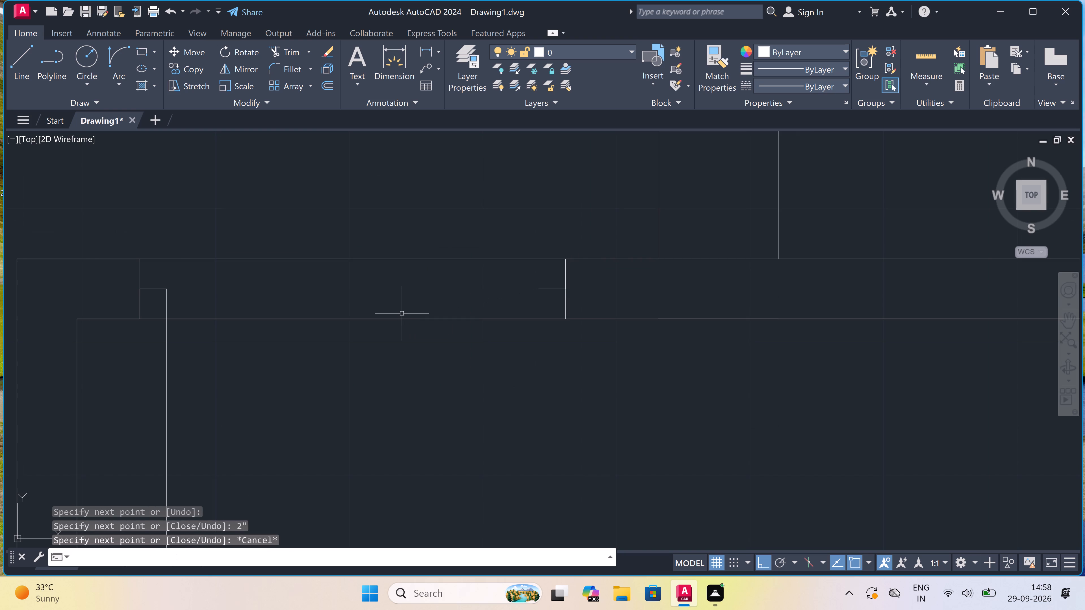
Draw the door swing as a start-end-direction arc from the leaf's lower end to the free end of the opposite 2" stop.
{"action": "scroll", "coordinate": [404, 311], "scroll_direction": "down", "scroll_amount": 3}
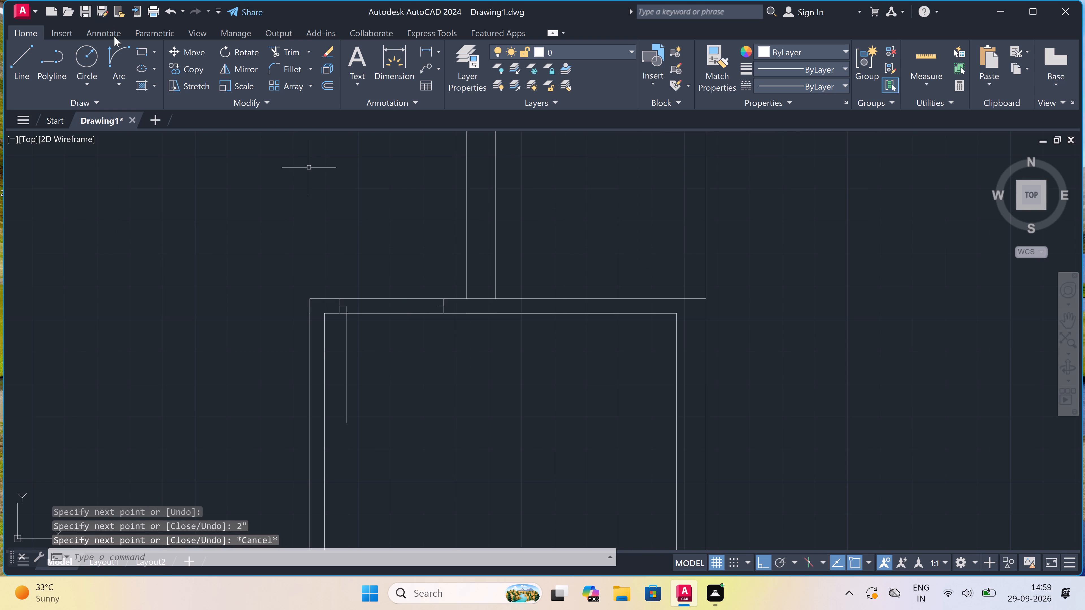
{"action": "left_click", "coordinate": [116, 56]}
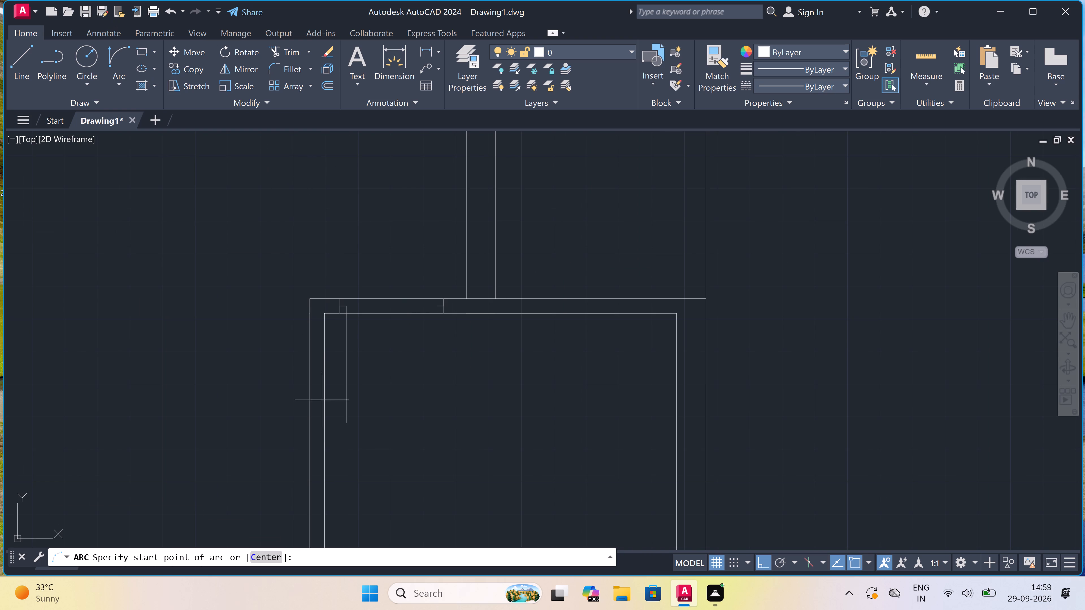
{"action": "left_click", "coordinate": [348, 425]}
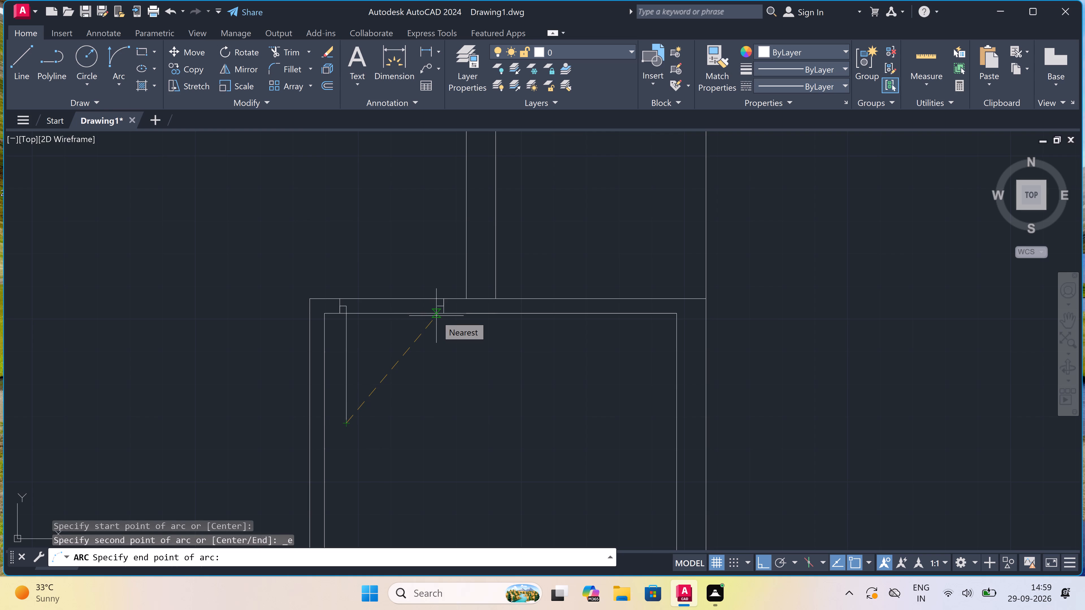
{"action": "scroll", "coordinate": [436, 316], "scroll_direction": "up", "scroll_amount": 1}
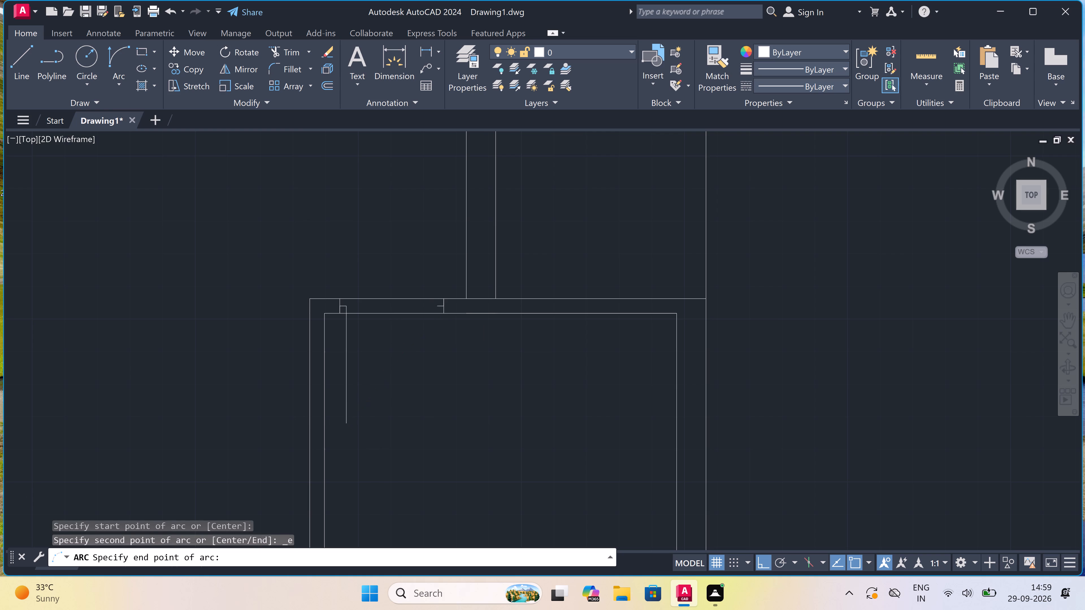
{"action": "scroll", "coordinate": [436, 316], "scroll_direction": "up", "scroll_amount": 2}
{"action": "left_click", "coordinate": [434, 277]}
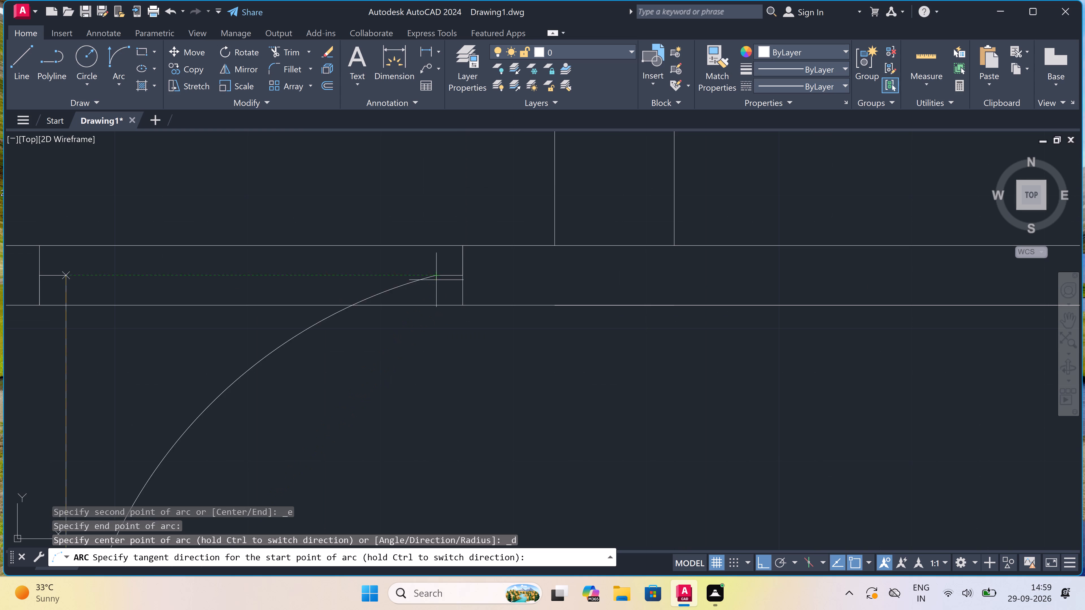
{"action": "left_click", "coordinate": [472, 356]}
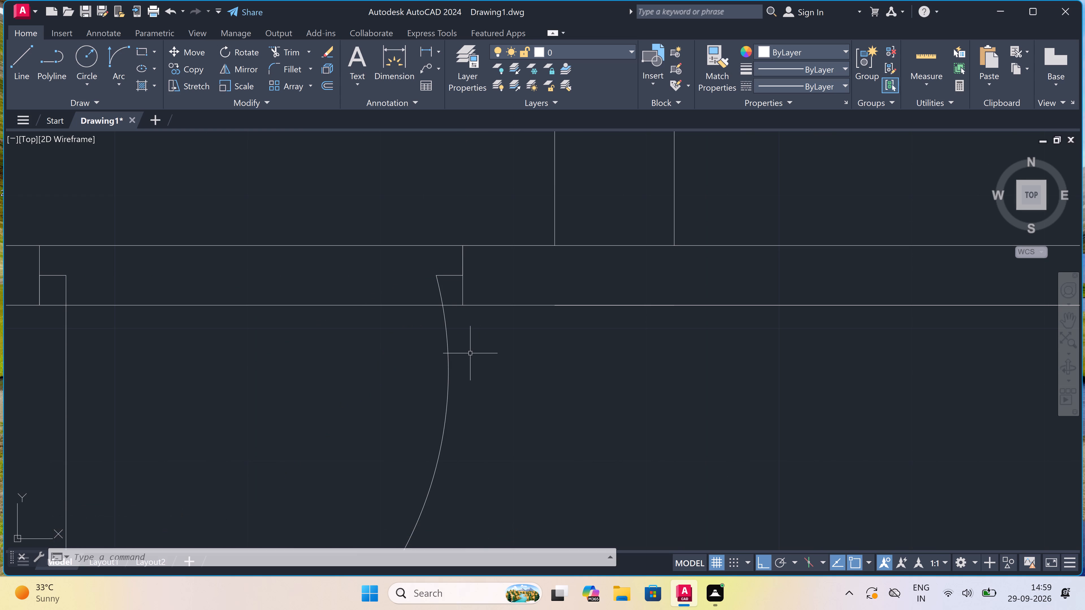
{"action": "scroll", "coordinate": [466, 336], "scroll_direction": "down", "scroll_amount": 4}
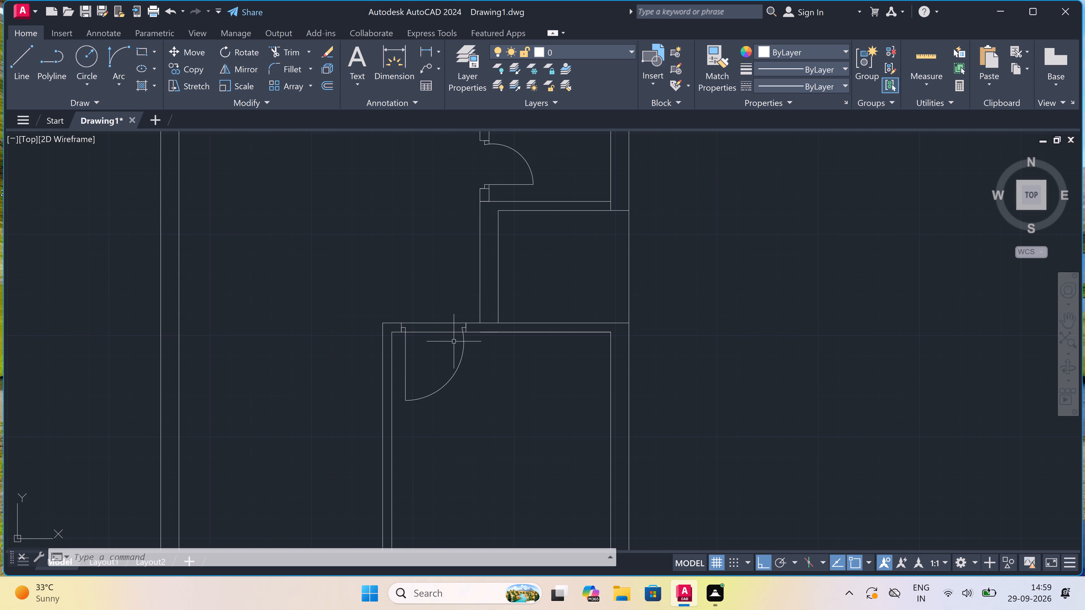
Trim both wall lines across the new door opening in the lower room's top wall.
{"action": "scroll", "coordinate": [415, 357], "scroll_direction": "up", "scroll_amount": 2}
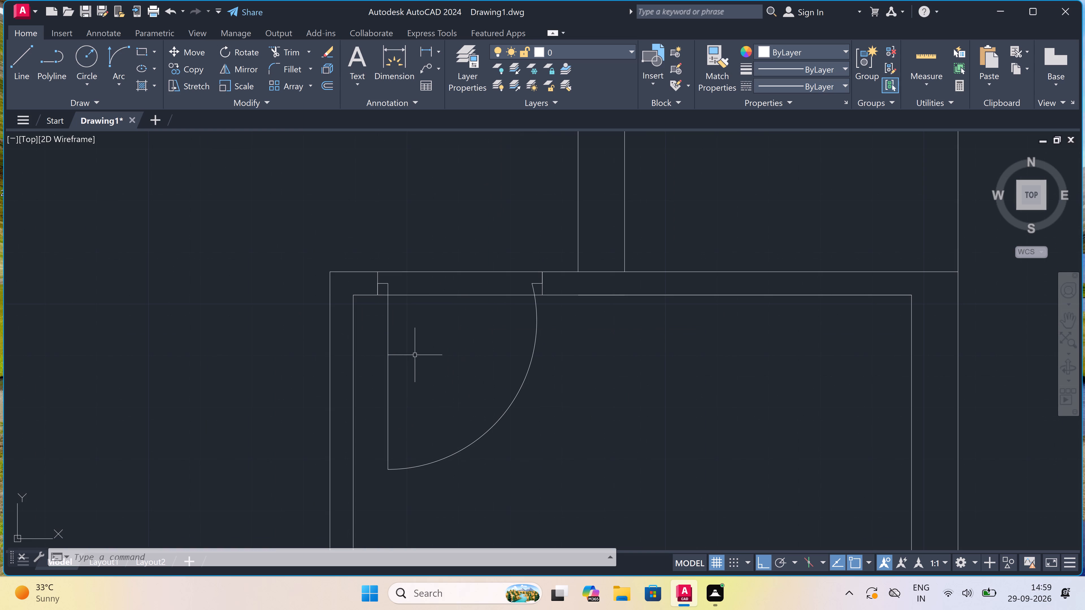
{"action": "type", "text": "tr"}
{"action": "key", "text": "space"}
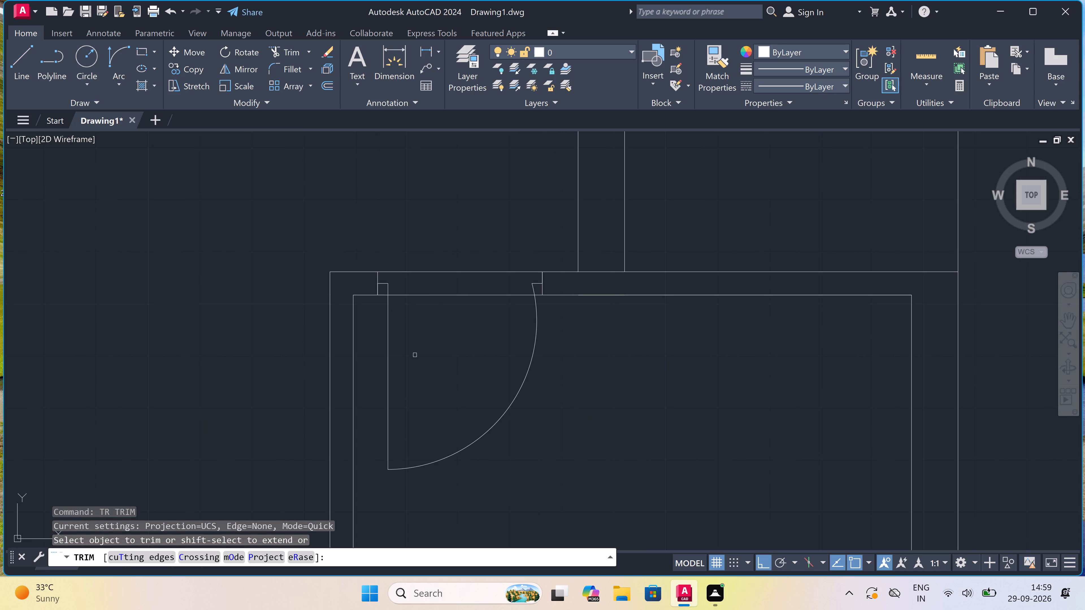
{"action": "left_click", "coordinate": [415, 355]}
{"action": "left_click", "coordinate": [445, 263]}
{"action": "left_click", "coordinate": [435, 324]}
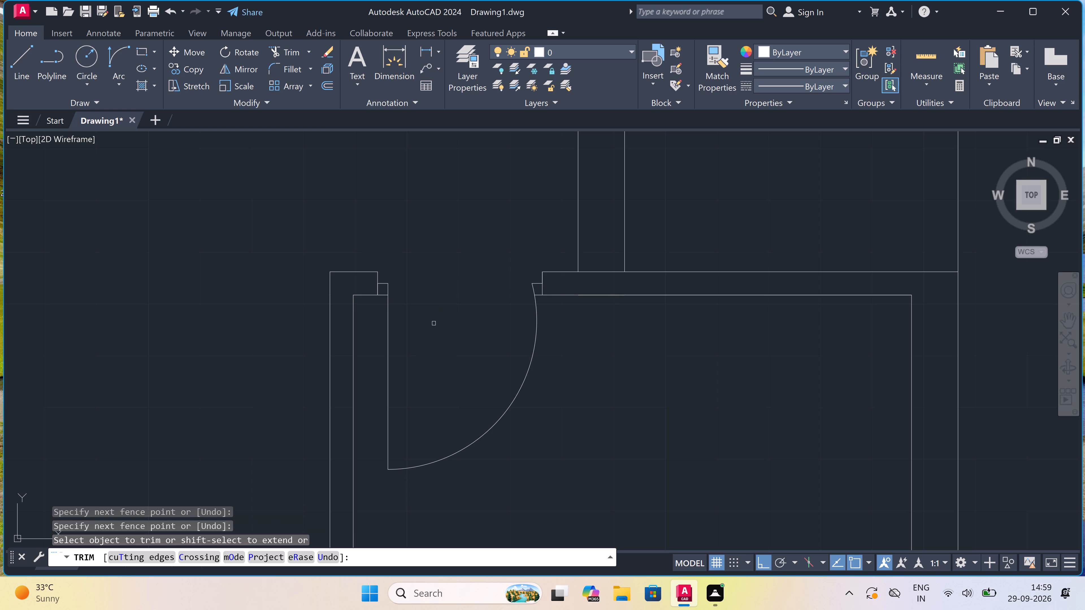
{"action": "key", "text": "Escape"}
Draw a jamb line across the middle room's left wall near its top corner, with a 2" stop down from its midpoint and a 3' leaf into the room.
{"action": "type", "text": "l"}
{"action": "key", "text": "space"}
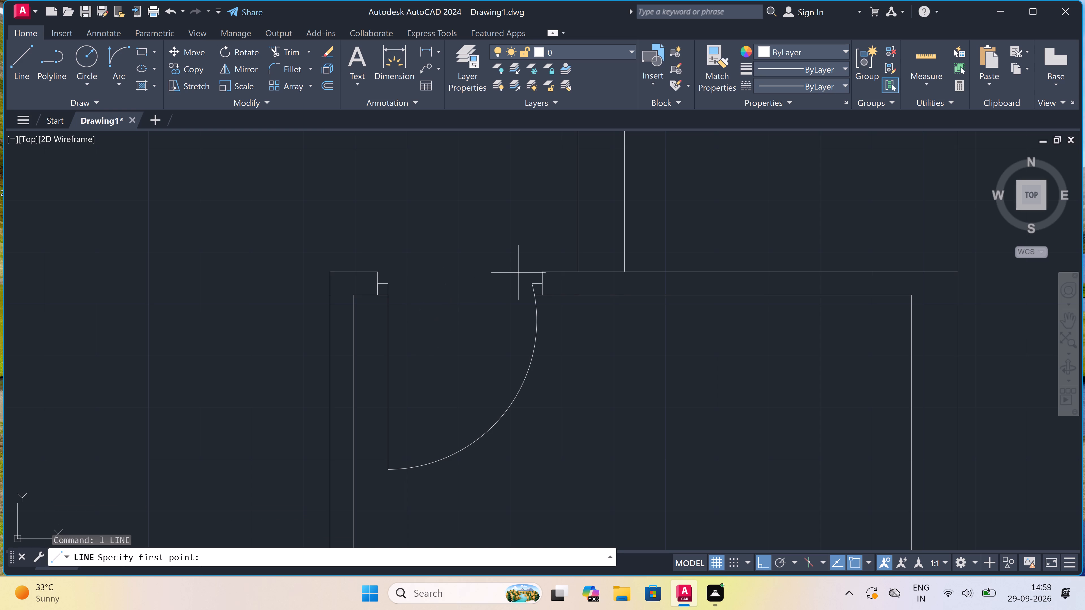
{"action": "scroll", "coordinate": [518, 273], "scroll_direction": "down", "scroll_amount": 4}
{"action": "scroll", "coordinate": [518, 239], "scroll_direction": "up", "scroll_amount": 3}
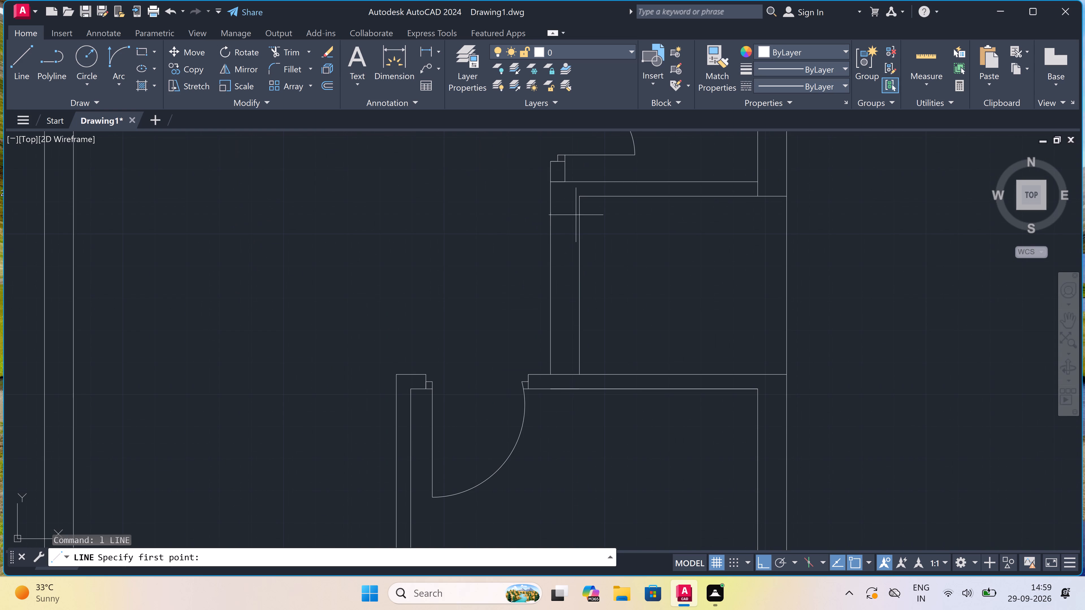
{"action": "scroll", "coordinate": [574, 209], "scroll_direction": "up", "scroll_amount": 1}
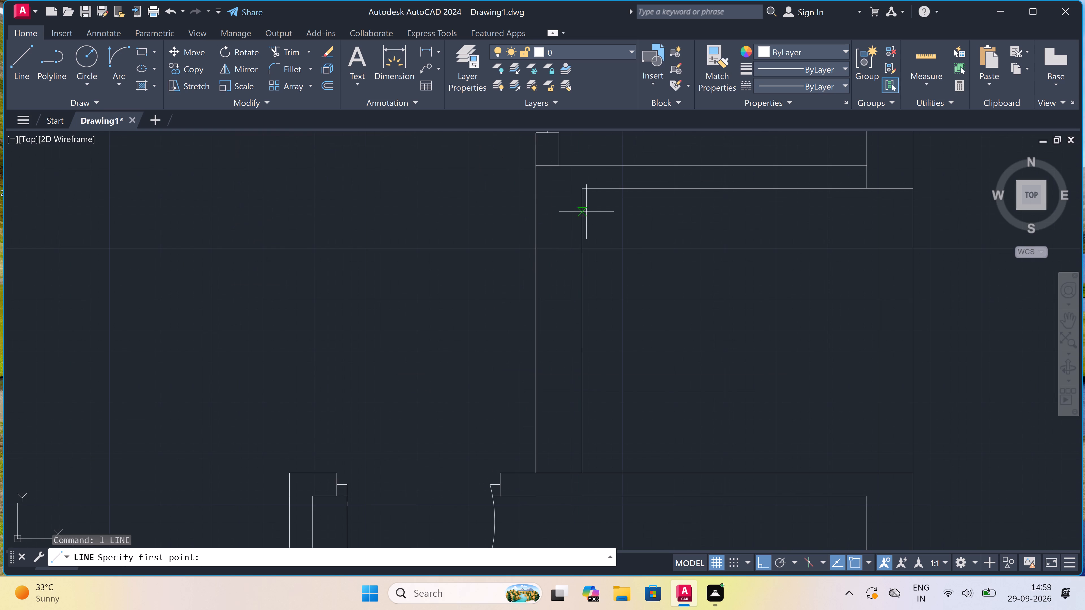
{"action": "left_click", "coordinate": [583, 213]}
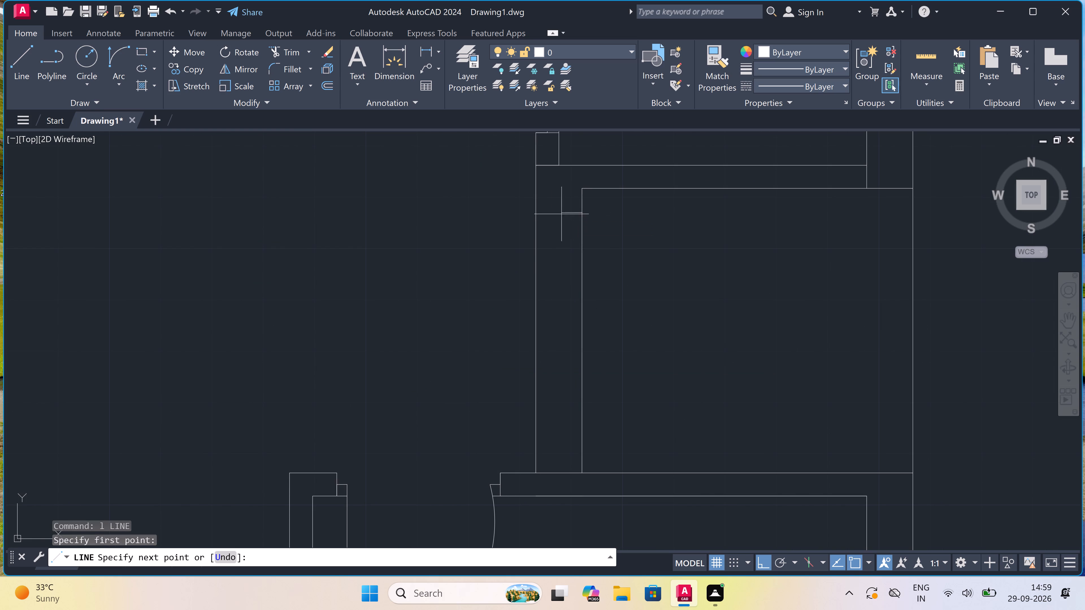
{"action": "left_click", "coordinate": [533, 215]}
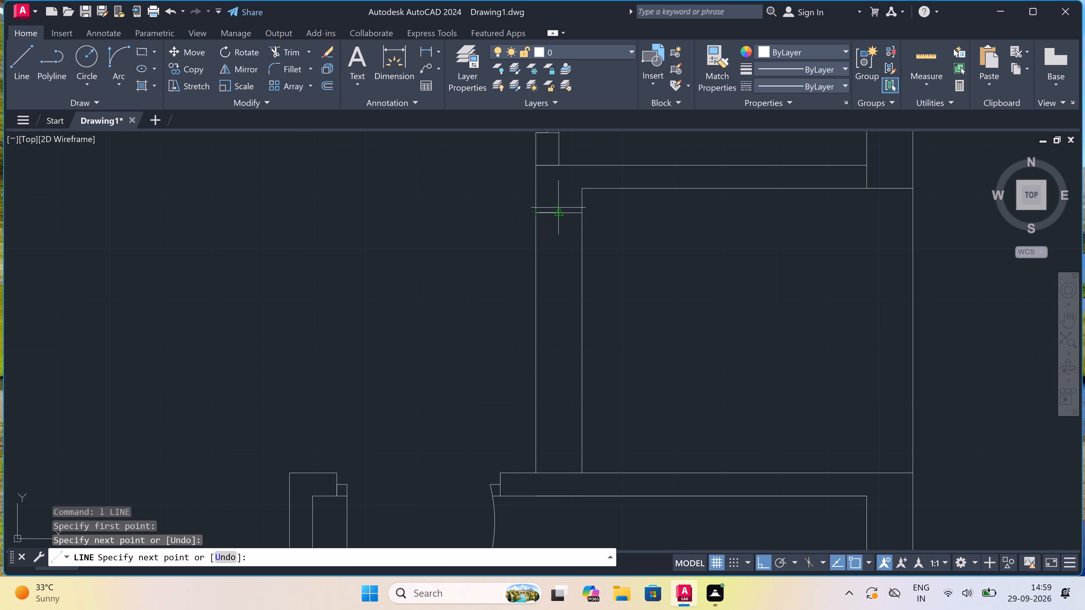
{"action": "left_click", "coordinate": [561, 213]}
{"action": "key", "text": "2"}
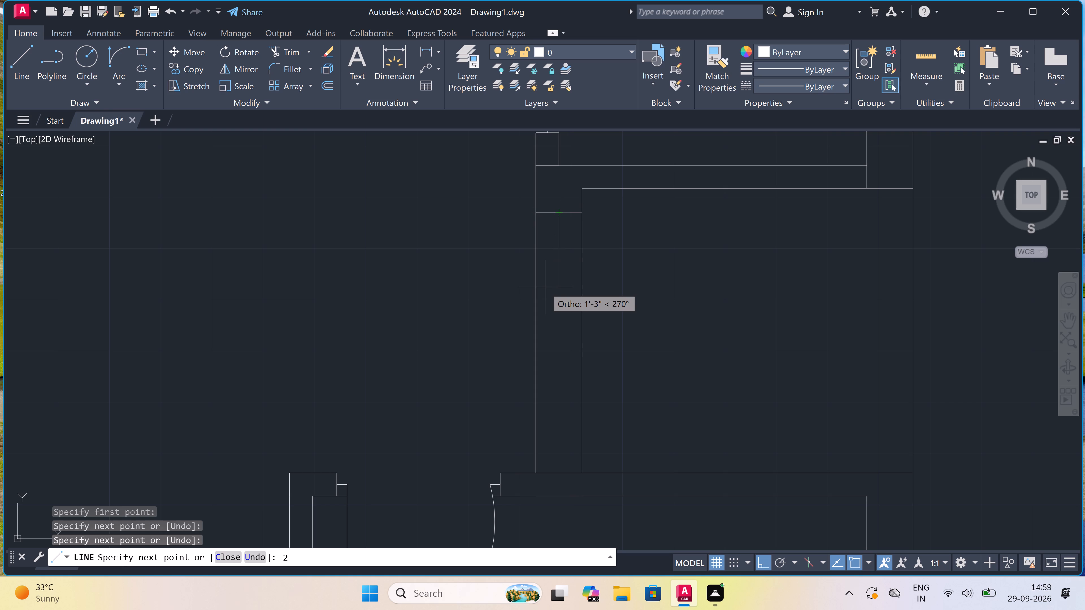
{"action": "key", "text": "shift+quotedbl"}
{"action": "key", "text": "space"}
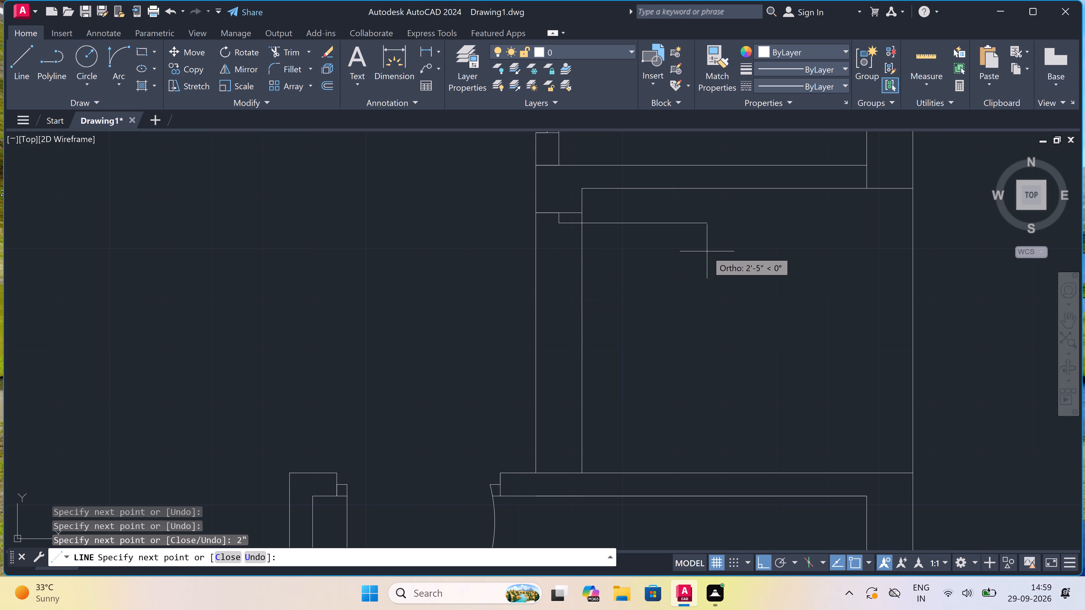
{"action": "type", "text": "3'"}
{"action": "key", "text": "space"}
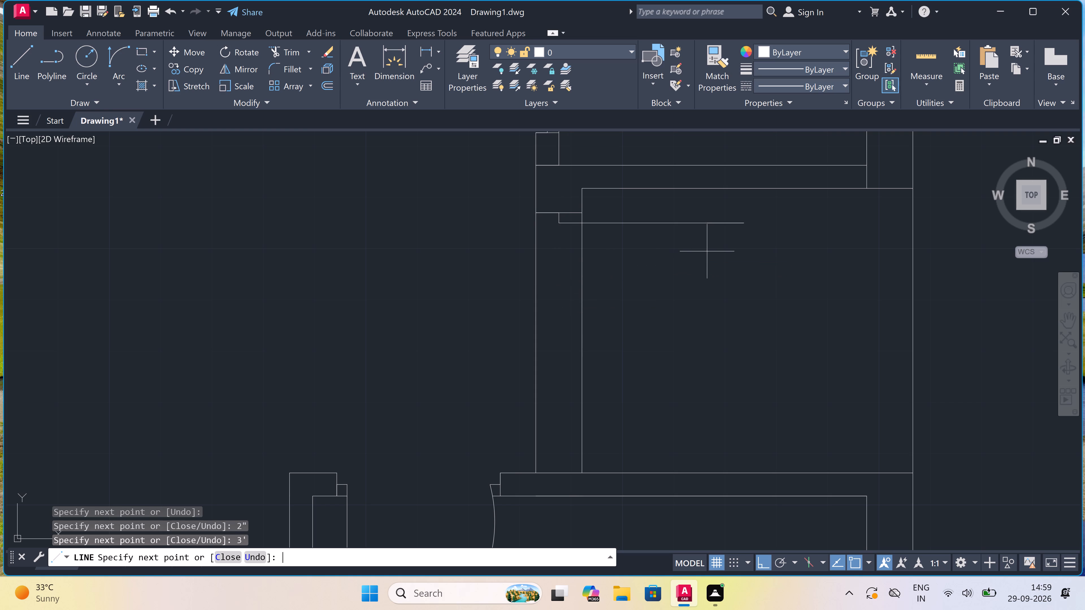
{"action": "key", "text": "Escape"}
Draw the opposite jamb line across the same wall near its bottom, with a 2" stop up from its midpoint and a 3' leaf into the room.
{"action": "key", "text": "space"}
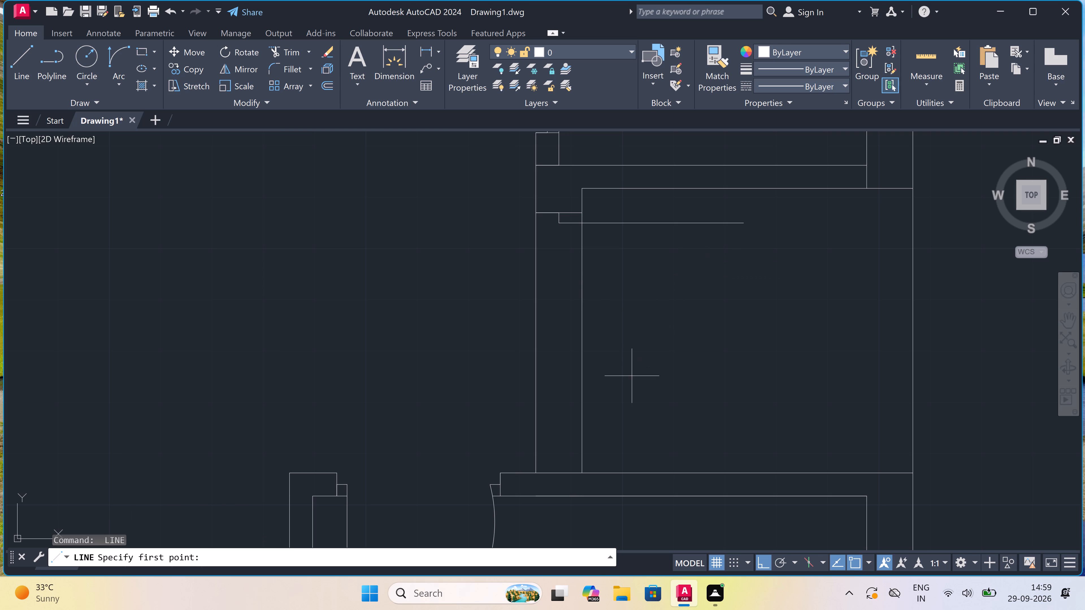
{"action": "left_click", "coordinate": [581, 431]}
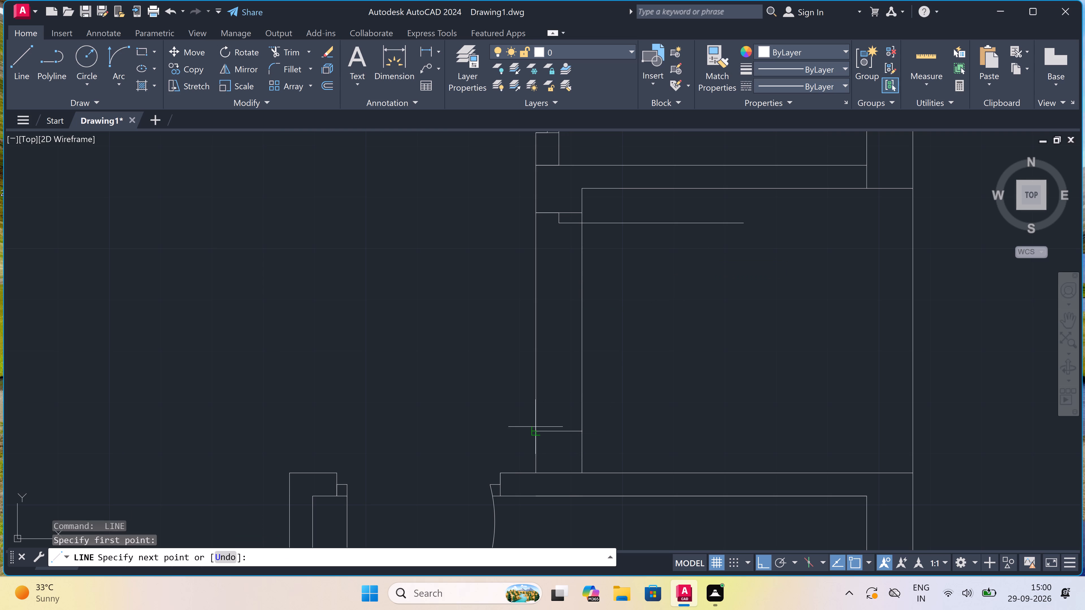
{"action": "left_click", "coordinate": [535, 427]}
{"action": "left_click_drag", "start_coordinate": [558, 433], "coordinate": [558, 430]}
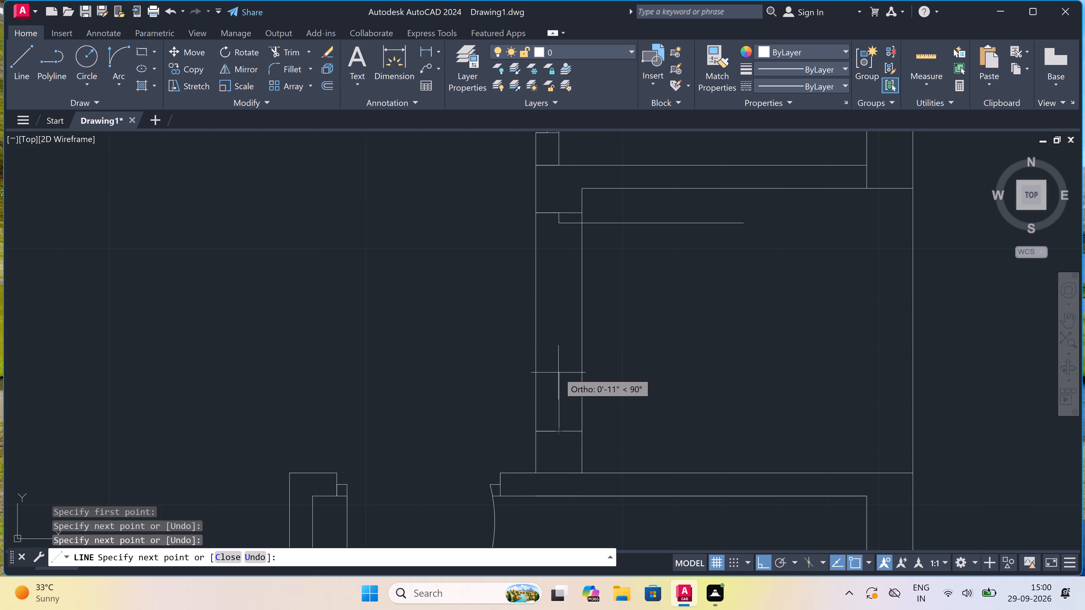
{"action": "key", "text": "2"}
{"action": "type", "text": "\""}
{"action": "key", "text": "space"}
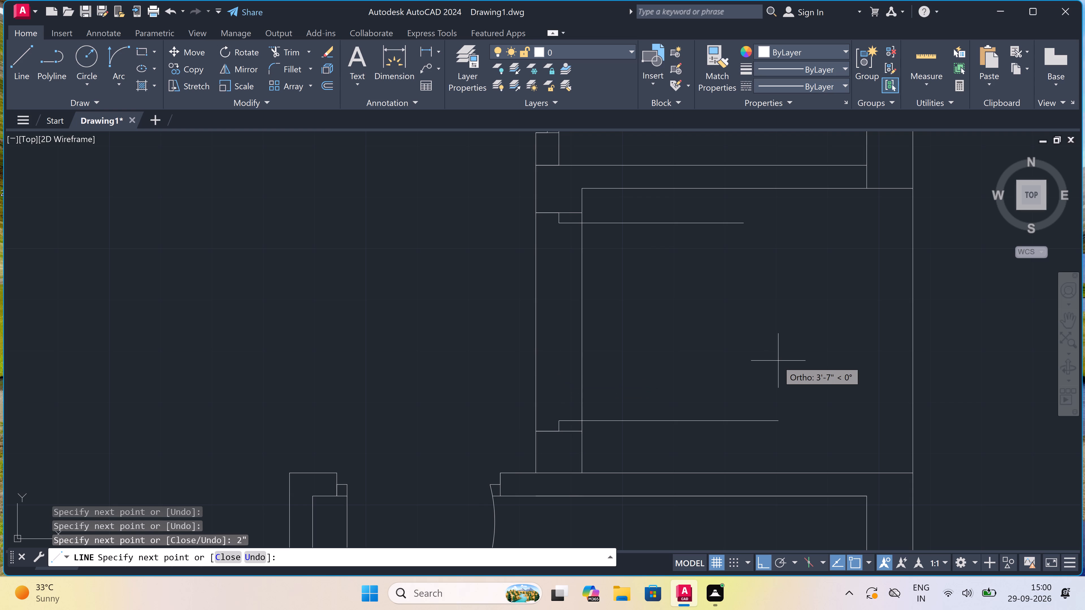
{"action": "type", "text": "3'"}
{"action": "key", "text": "space"}
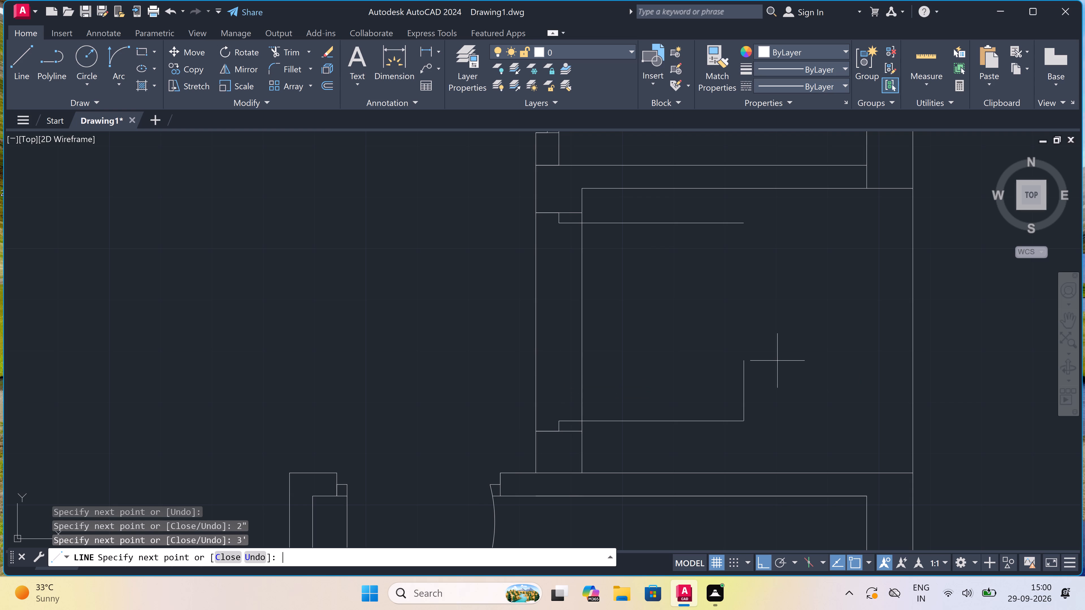
{"action": "key", "text": "Escape"}
Draw a short horizontal marker line into the room from the inner wall line, about midway between the two door leaves.
{"action": "key", "text": "space"}
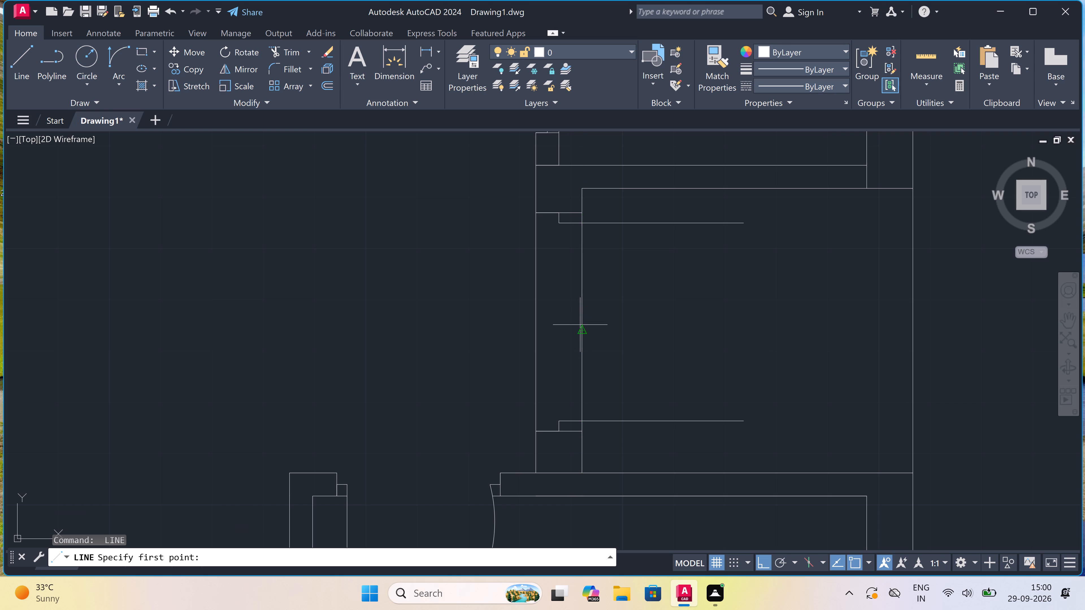
{"action": "scroll", "coordinate": [580, 324], "scroll_direction": "up", "scroll_amount": 1}
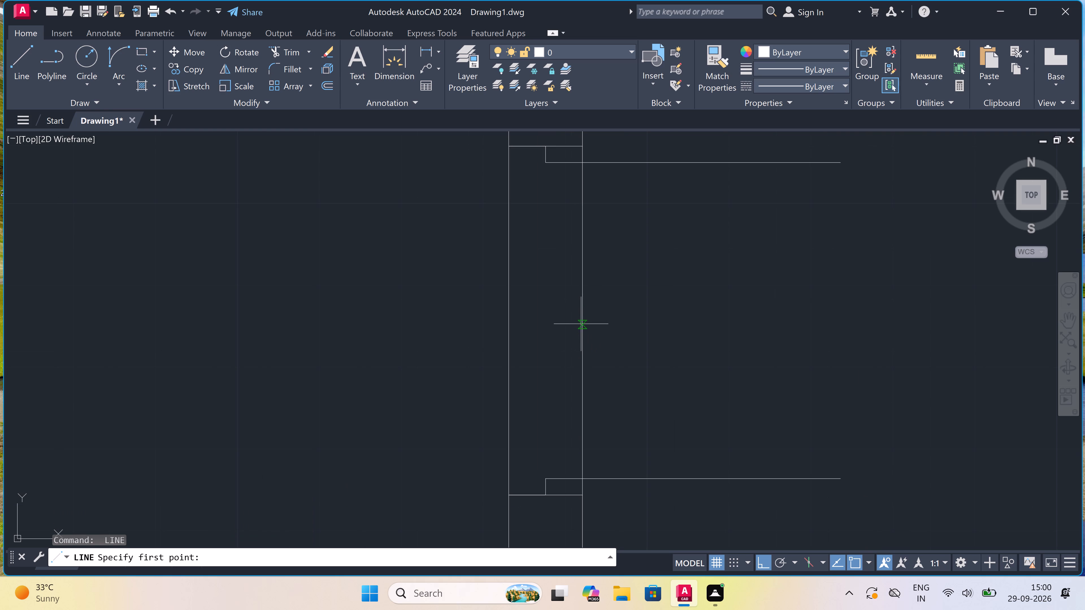
{"action": "left_click", "coordinate": [580, 323]}
{"action": "left_click", "coordinate": [593, 322]}
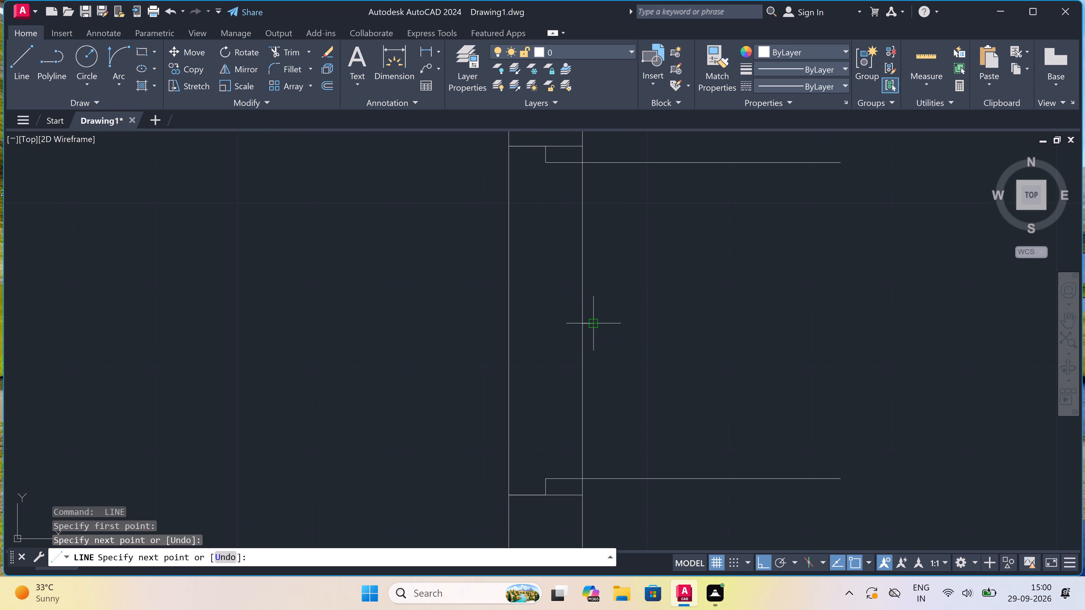
{"action": "key", "text": "Escape"}
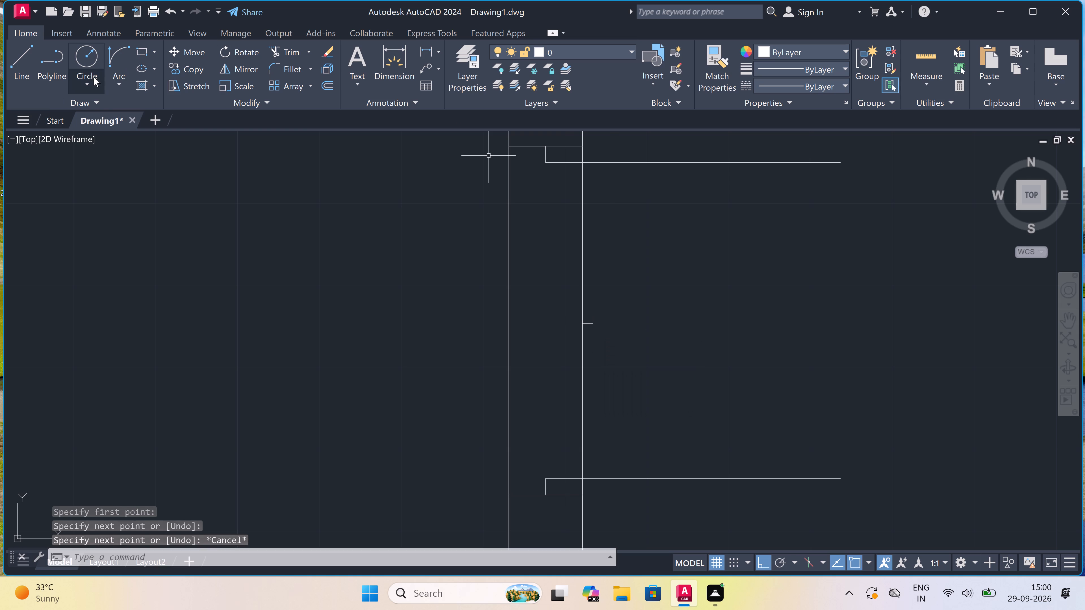
Draw the upper leaf's swing as a start-end-direction arc from its free end to the marker on the wall, directed straight down.
{"action": "left_click", "coordinate": [111, 54]}
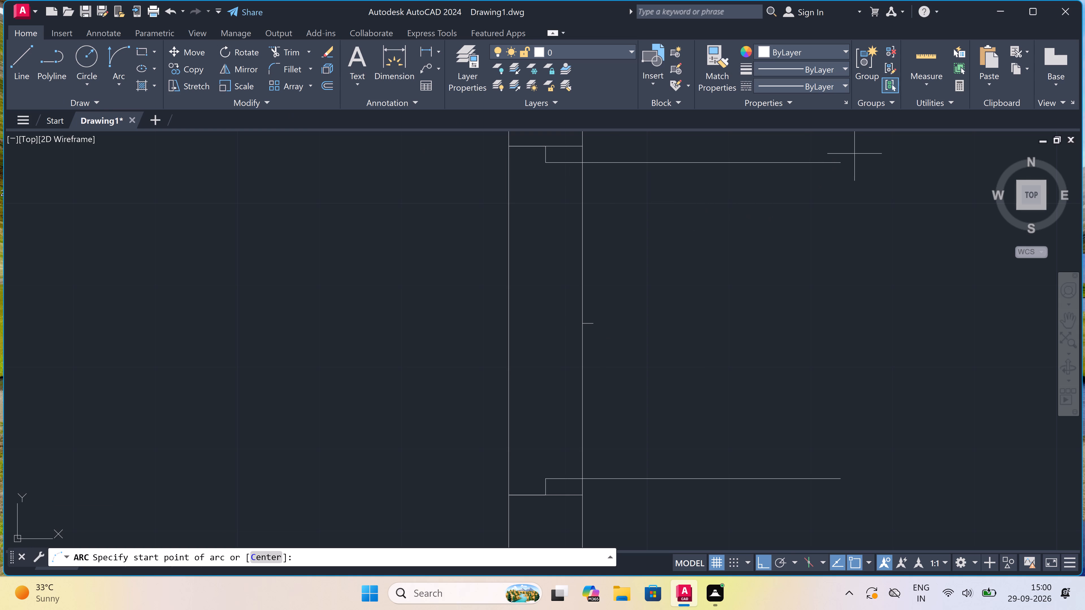
{"action": "left_click", "coordinate": [846, 160]}
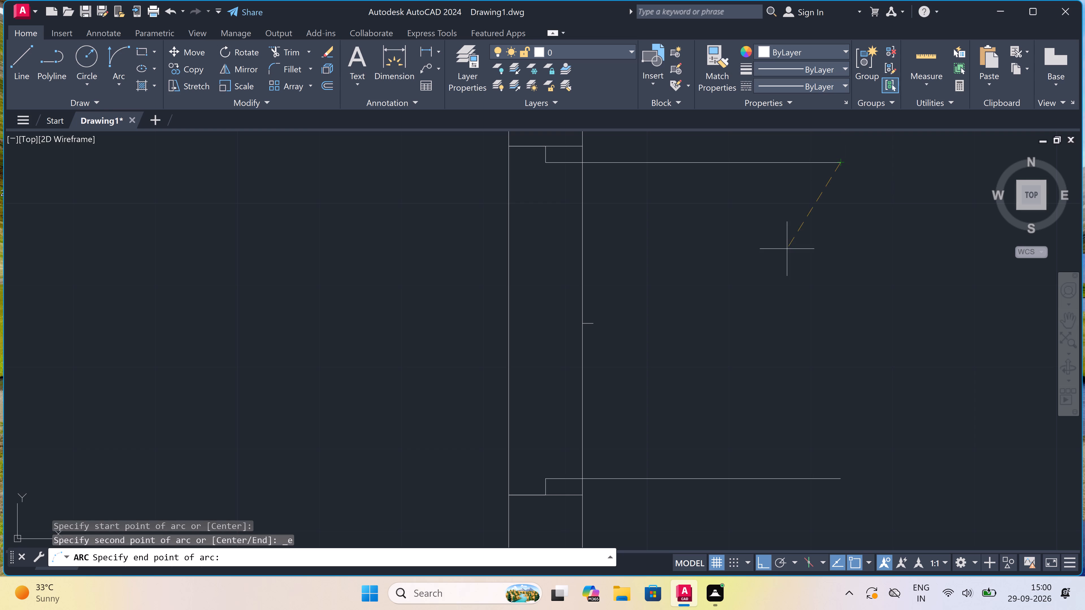
{"action": "left_click", "coordinate": [579, 322]}
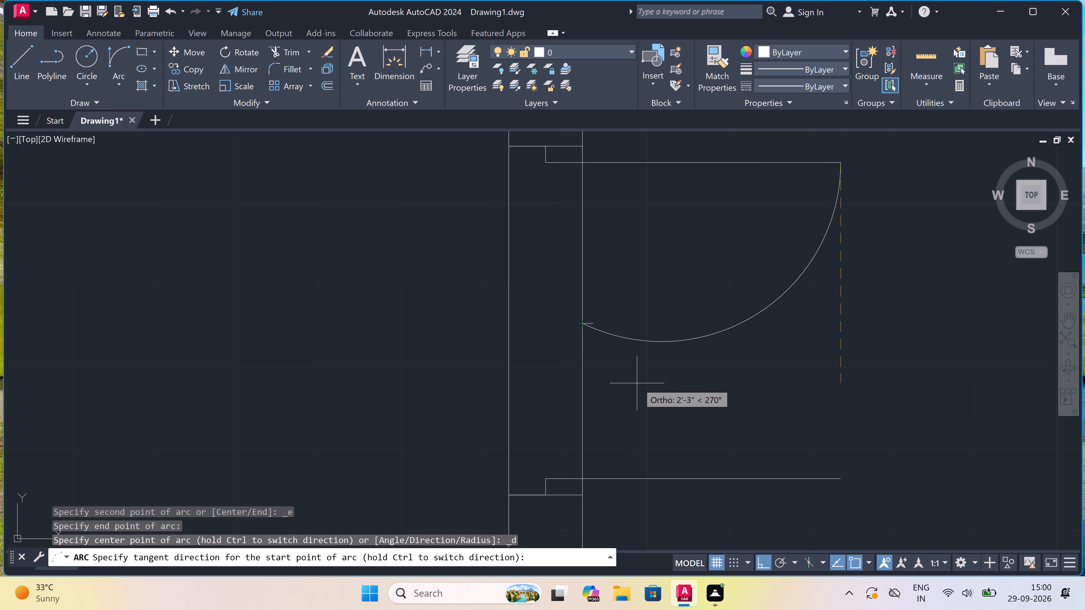
{"action": "left_click", "coordinate": [638, 383]}
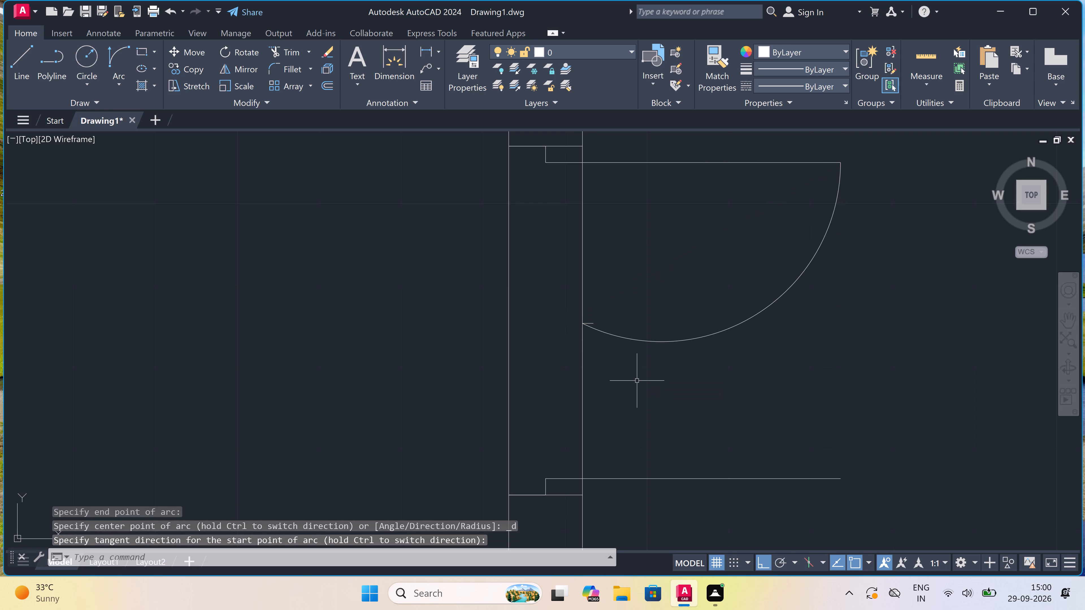
Draw the lower leaf's swing as a three-point arc from its free end through the marker, ending just outside the outer wall line.
{"action": "key", "text": "space"}
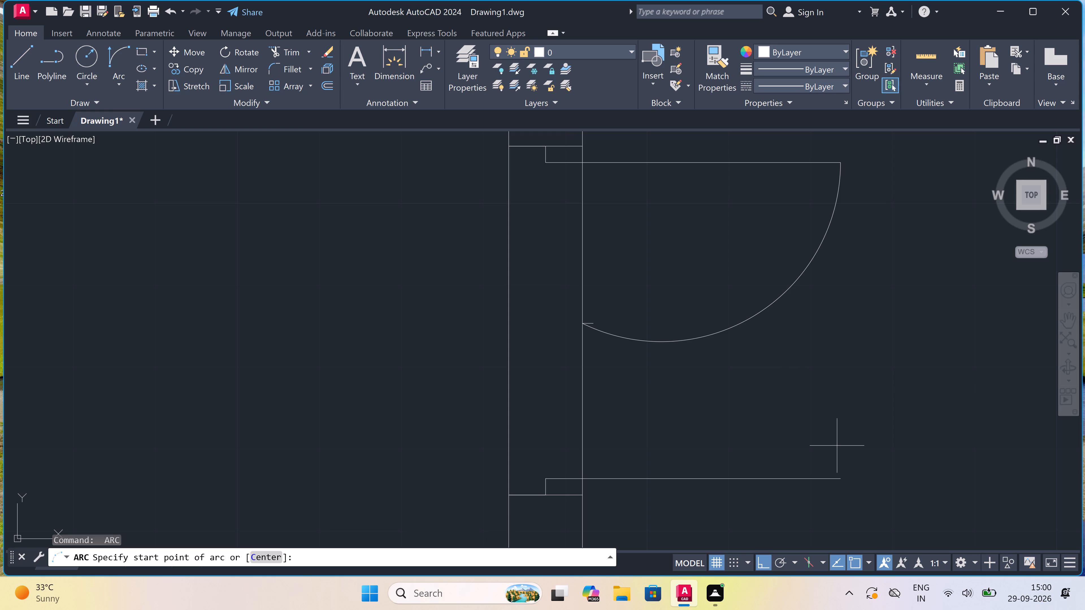
{"action": "left_click", "coordinate": [837, 480]}
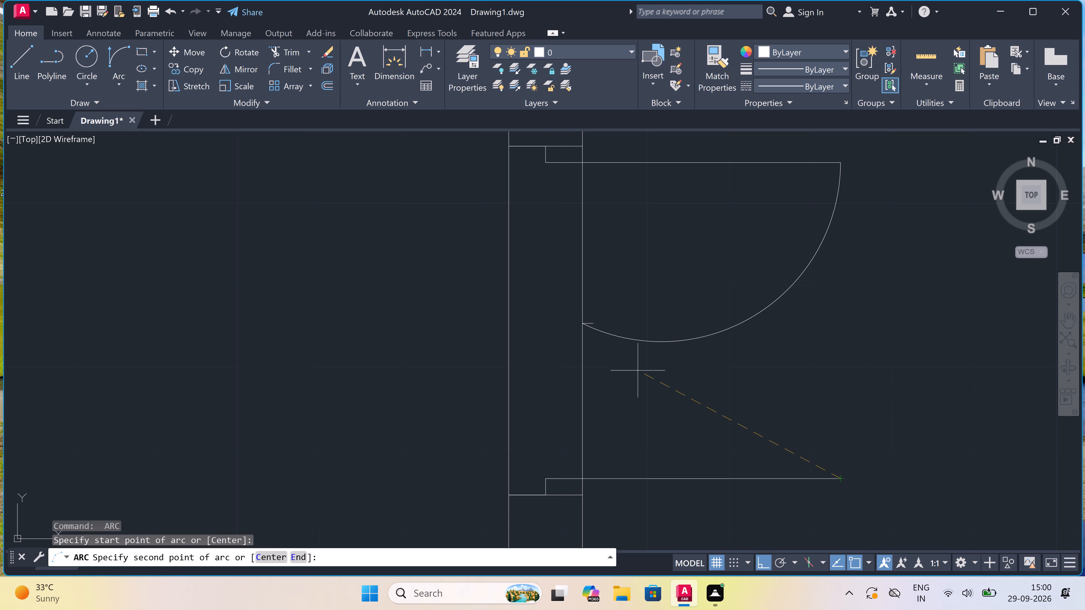
{"action": "left_click", "coordinate": [583, 321]}
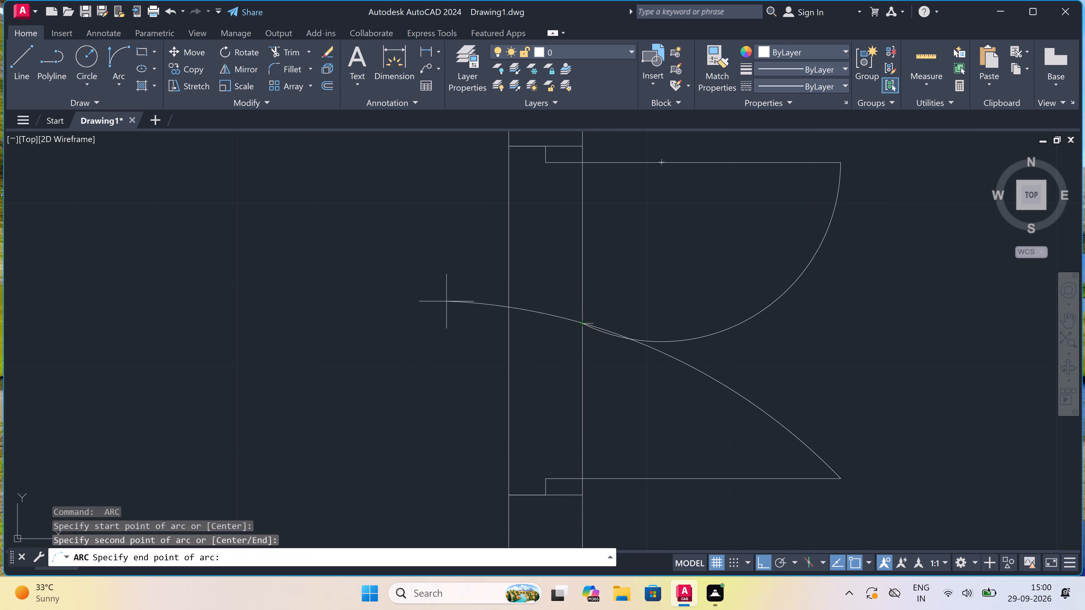
{"action": "left_click", "coordinate": [501, 403]}
Trim the overlapping parts of the two swing arcs between their crossing point and the wall.
{"action": "key", "text": "t"}
{"action": "key", "text": "r"}
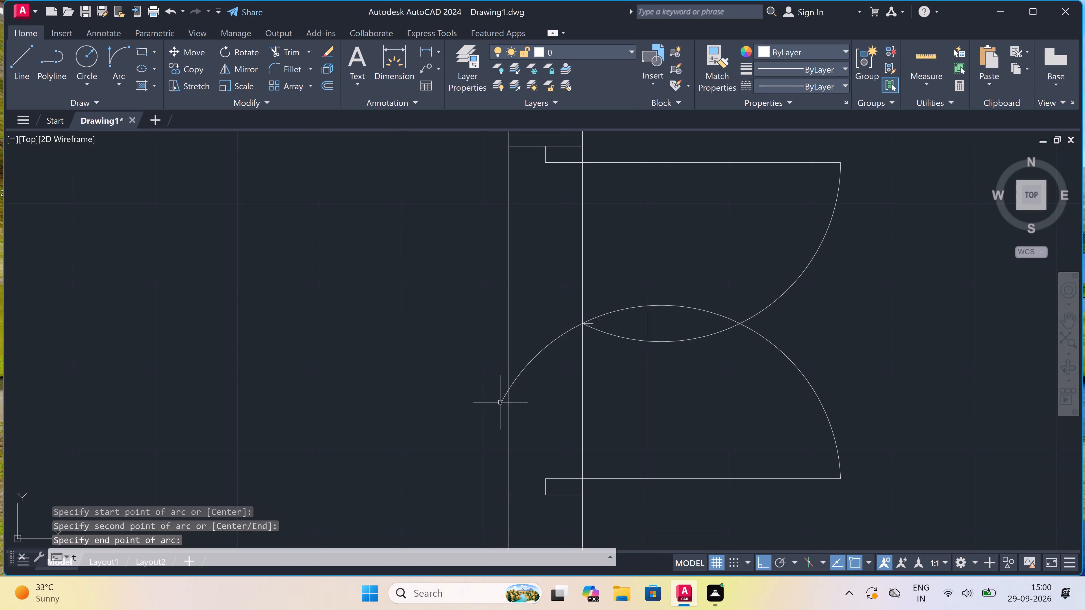
{"action": "key", "text": "space"}
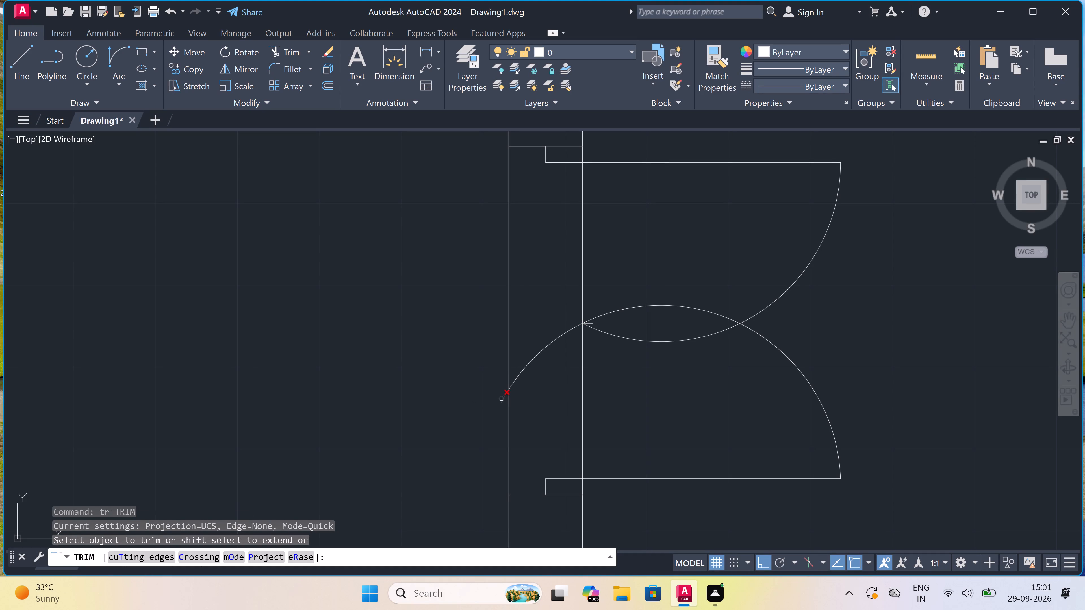
{"action": "left_click", "coordinate": [665, 279]}
{"action": "left_click", "coordinate": [659, 363]}
{"action": "left_click_drag", "start_coordinate": [654, 335], "coordinate": [652, 335]}
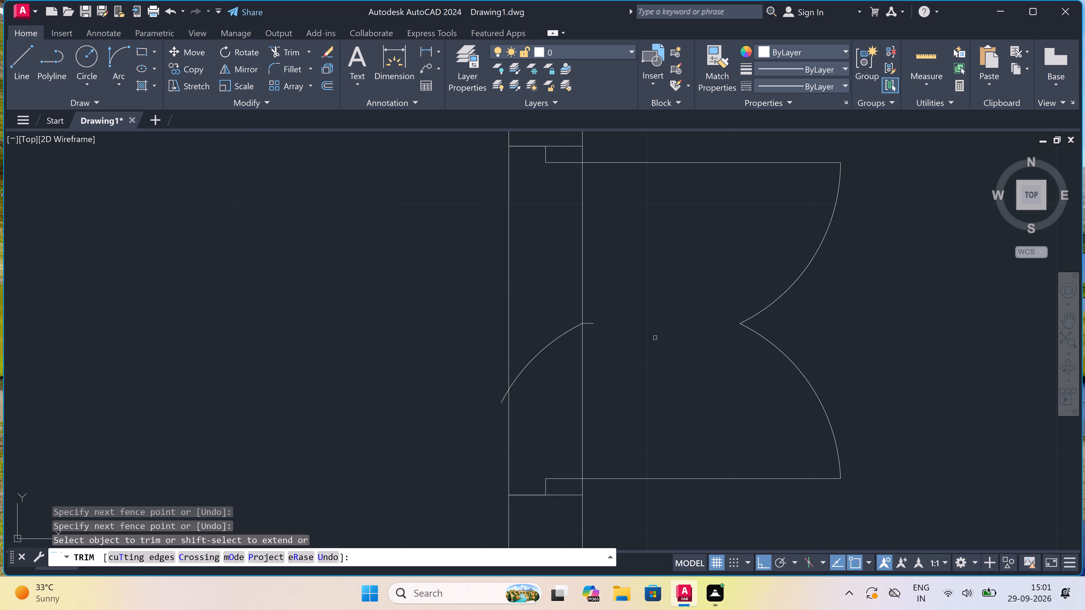
Trim the wall lines across the double-door opening and clear away the leftover arc piece and the marker line.
{"action": "left_click", "coordinate": [439, 331]}
{"action": "left_click", "coordinate": [648, 275]}
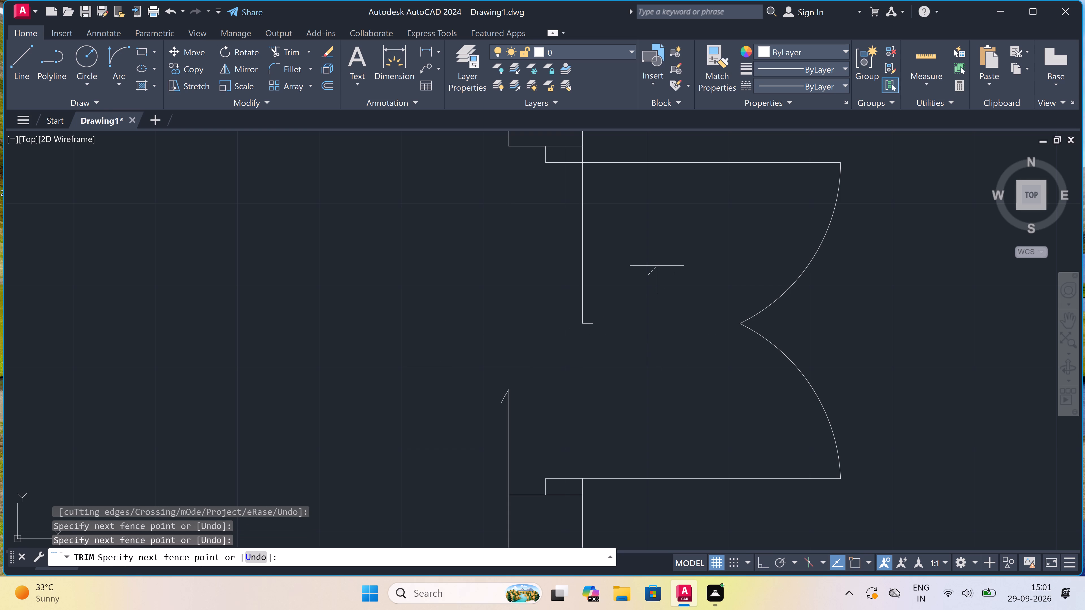
{"action": "left_click", "coordinate": [406, 269]}
{"action": "scroll", "coordinate": [507, 269], "scroll_direction": "down", "scroll_amount": 2}
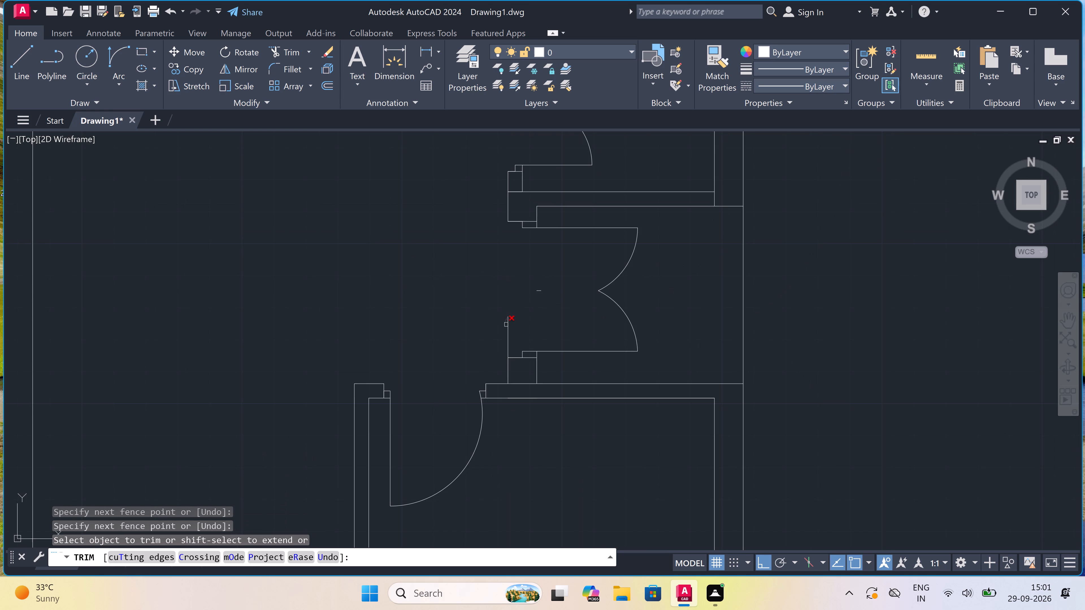
{"action": "scroll", "coordinate": [505, 326], "scroll_direction": "up", "scroll_amount": 3}
{"action": "left_click", "coordinate": [484, 335]}
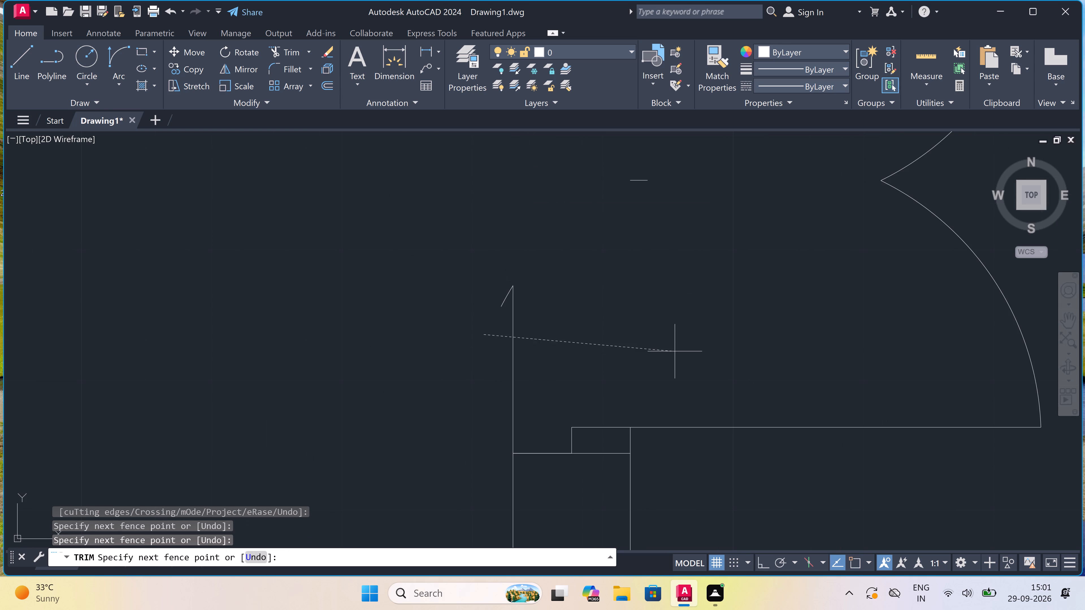
{"action": "left_click", "coordinate": [675, 351]}
{"action": "left_click_drag", "start_coordinate": [643, 330], "coordinate": [625, 324]}
{"action": "left_click", "coordinate": [465, 285]}
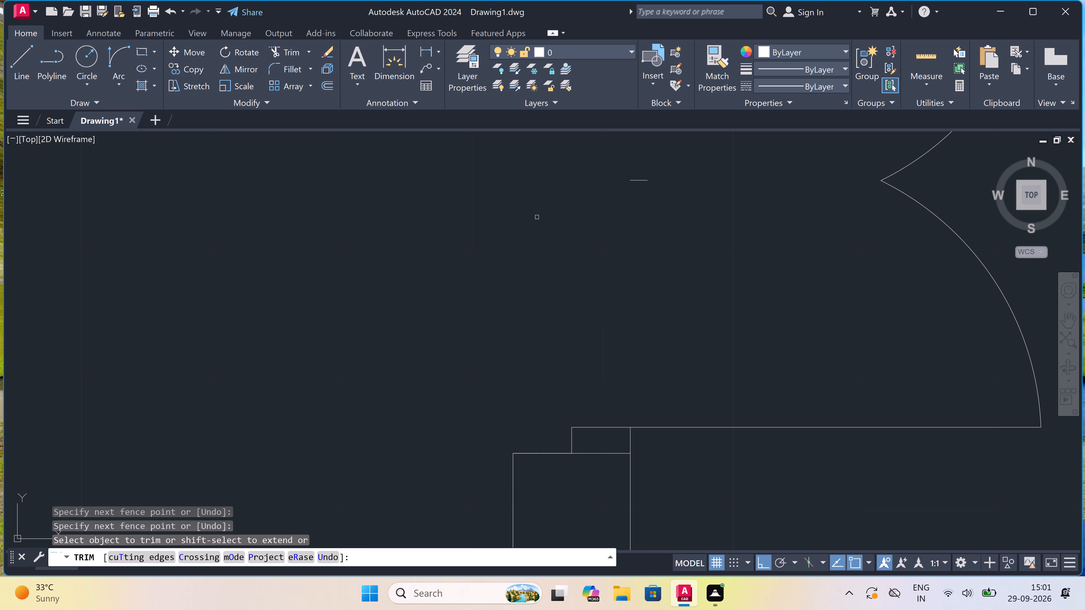
{"action": "left_click", "coordinate": [627, 166]}
{"action": "left_click", "coordinate": [657, 212]}
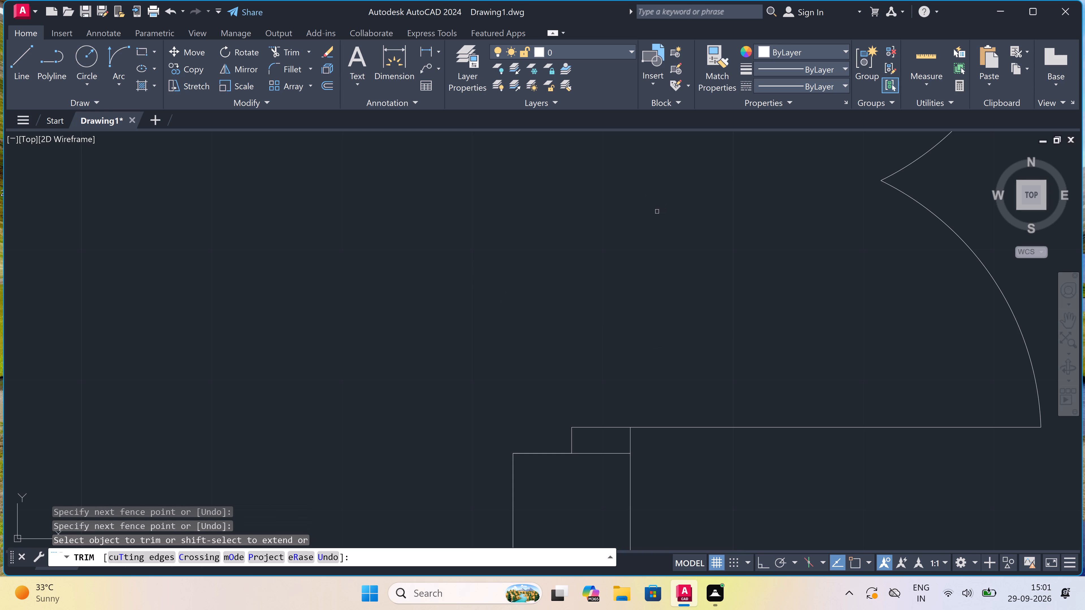
Trim the partition line where the short wall stub below the double door joins the wall of the room underneath.
{"action": "scroll", "coordinate": [476, 241], "scroll_direction": "down", "scroll_amount": 8}
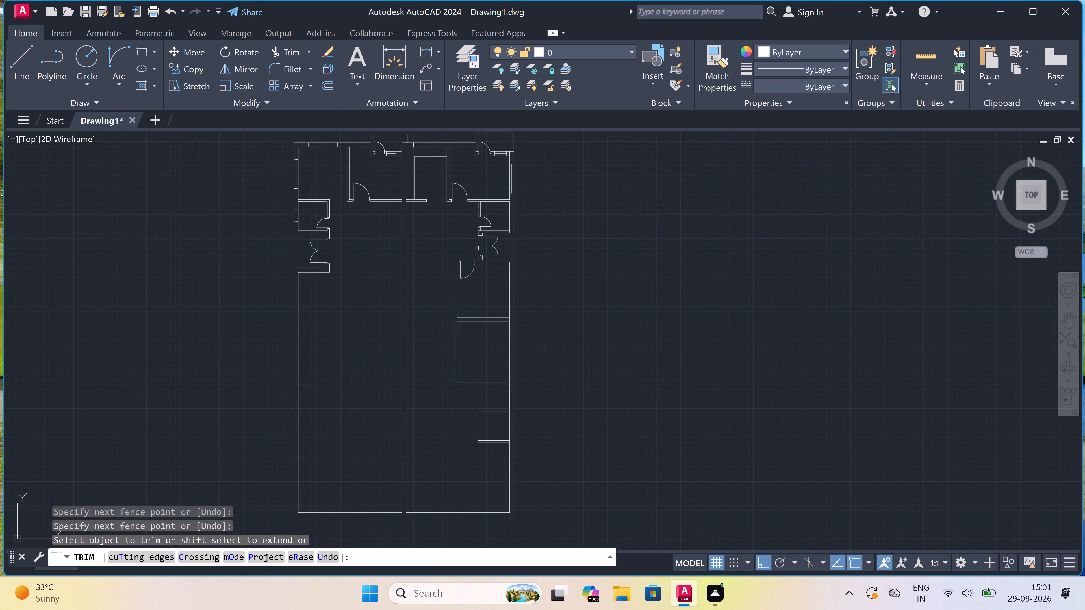
{"action": "scroll", "coordinate": [477, 248], "scroll_direction": "down", "scroll_amount": 2}
{"action": "scroll", "coordinate": [467, 241], "scroll_direction": "up", "scroll_amount": 4}
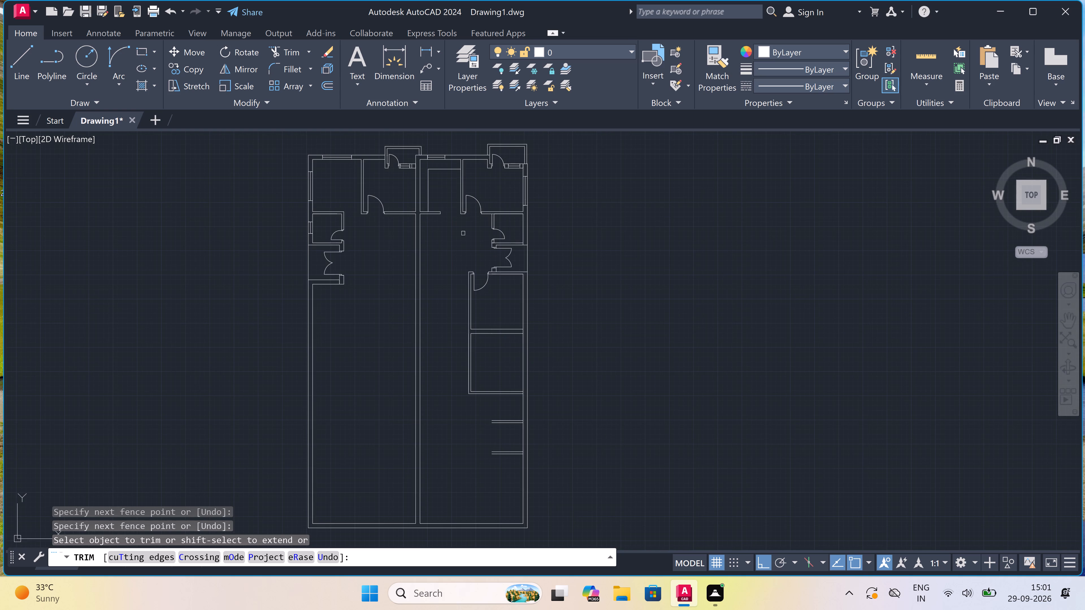
{"action": "scroll", "coordinate": [461, 230], "scroll_direction": "up", "scroll_amount": 1}
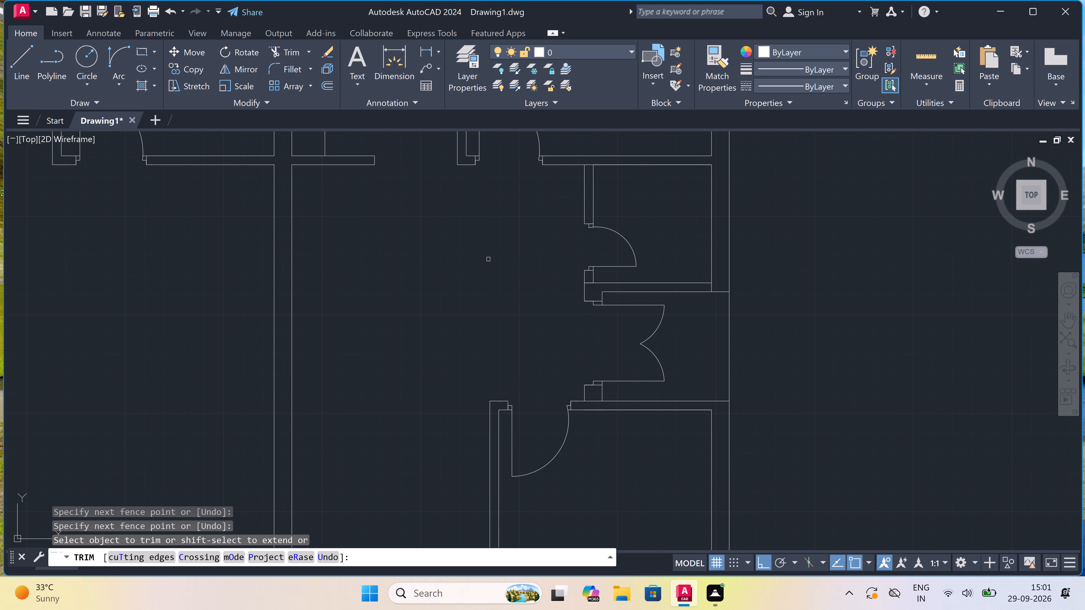
{"action": "scroll", "coordinate": [490, 262], "scroll_direction": "down", "scroll_amount": 2}
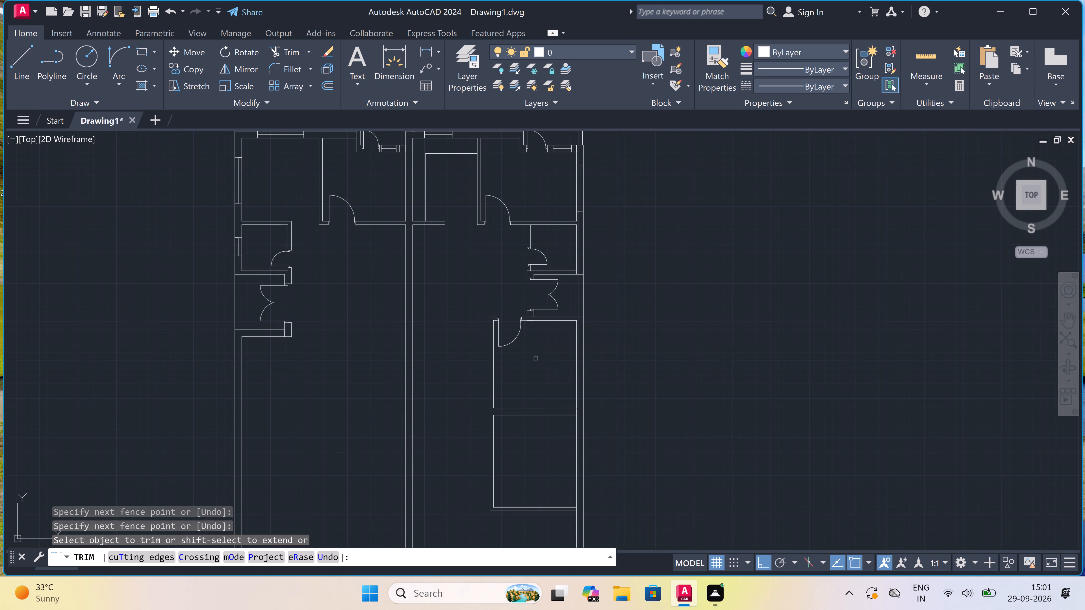
{"action": "scroll", "coordinate": [539, 334], "scroll_direction": "up", "scroll_amount": 3}
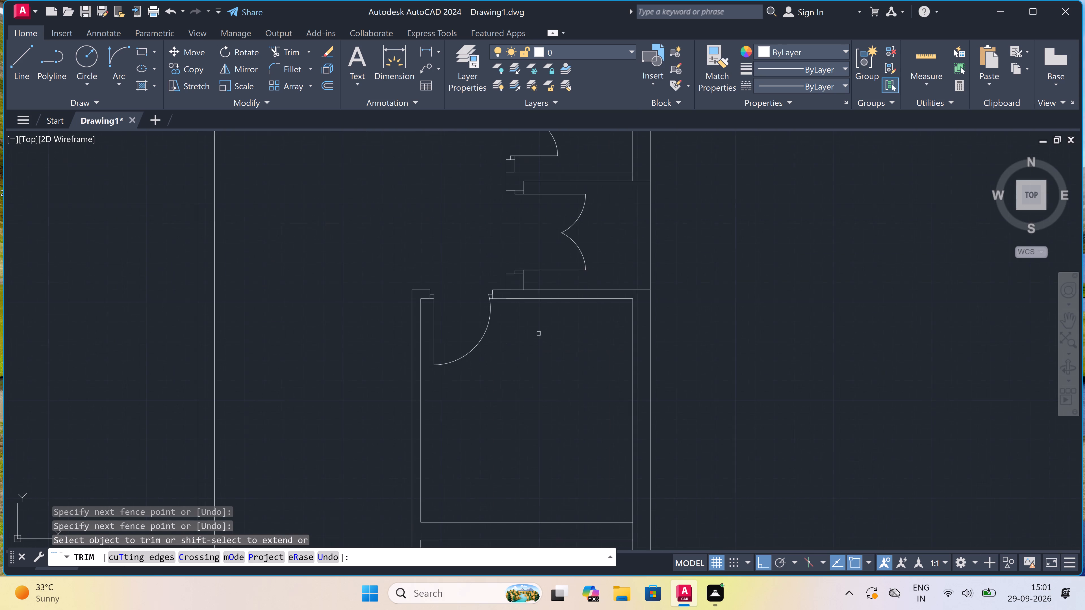
{"action": "scroll", "coordinate": [491, 257], "scroll_direction": "up", "scroll_amount": 2}
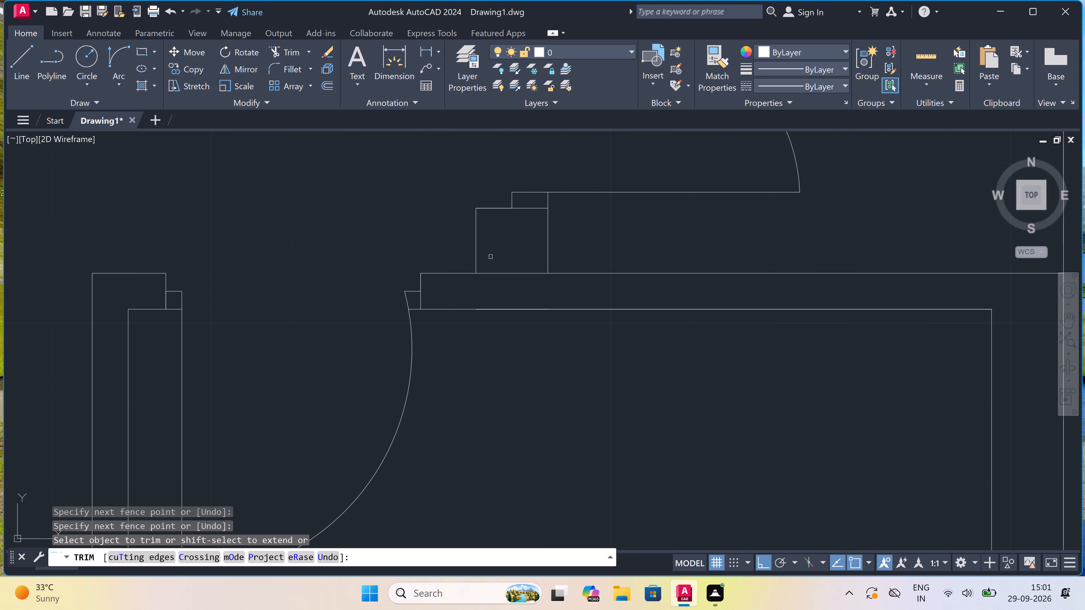
{"action": "left_click", "coordinate": [491, 257]}
{"action": "left_click", "coordinate": [491, 283]}
Draw a jamb line across the bottom wall of the lower enclosed right-side room, close to its lower-left corner.
{"action": "scroll", "coordinate": [491, 283], "scroll_direction": "down", "scroll_amount": 6}
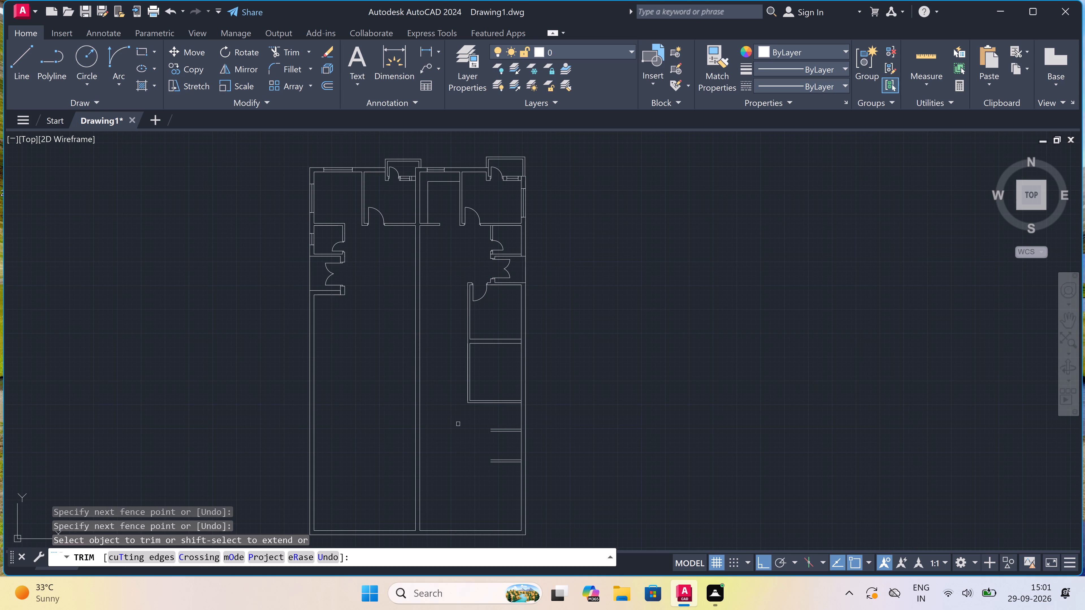
{"action": "scroll", "coordinate": [458, 425], "scroll_direction": "up", "scroll_amount": 1}
{"action": "scroll", "coordinate": [479, 389], "scroll_direction": "up", "scroll_amount": 1}
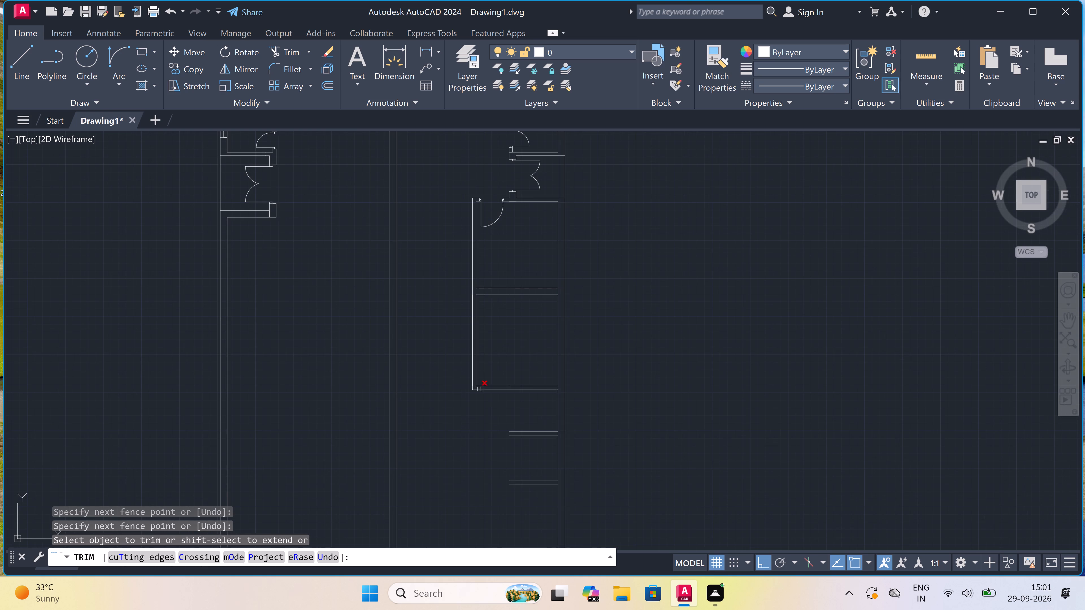
{"action": "scroll", "coordinate": [479, 389], "scroll_direction": "up", "scroll_amount": 3}
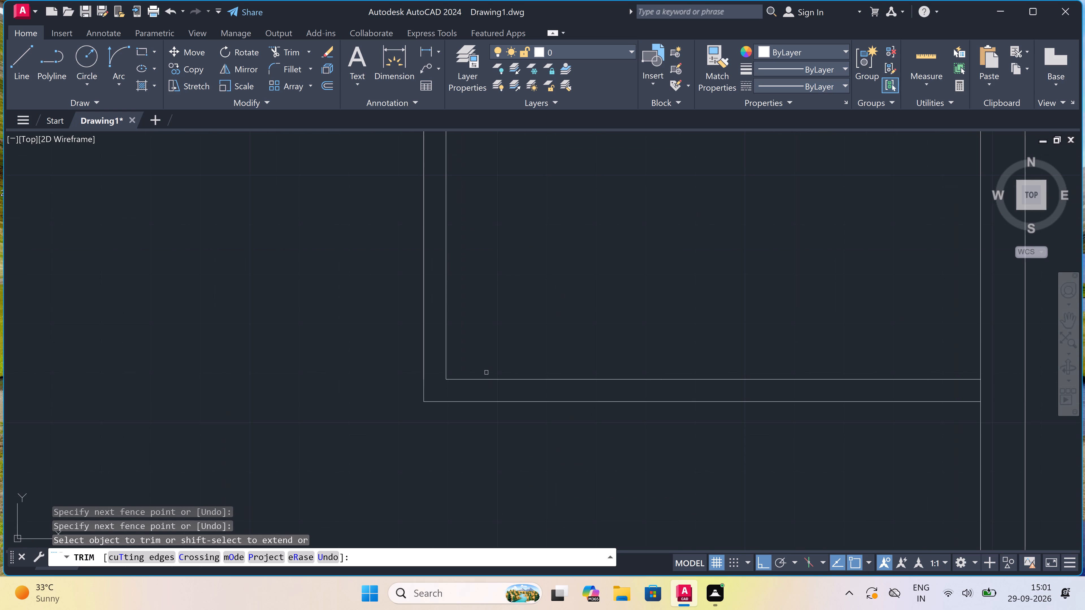
{"action": "key", "text": "Escape"}
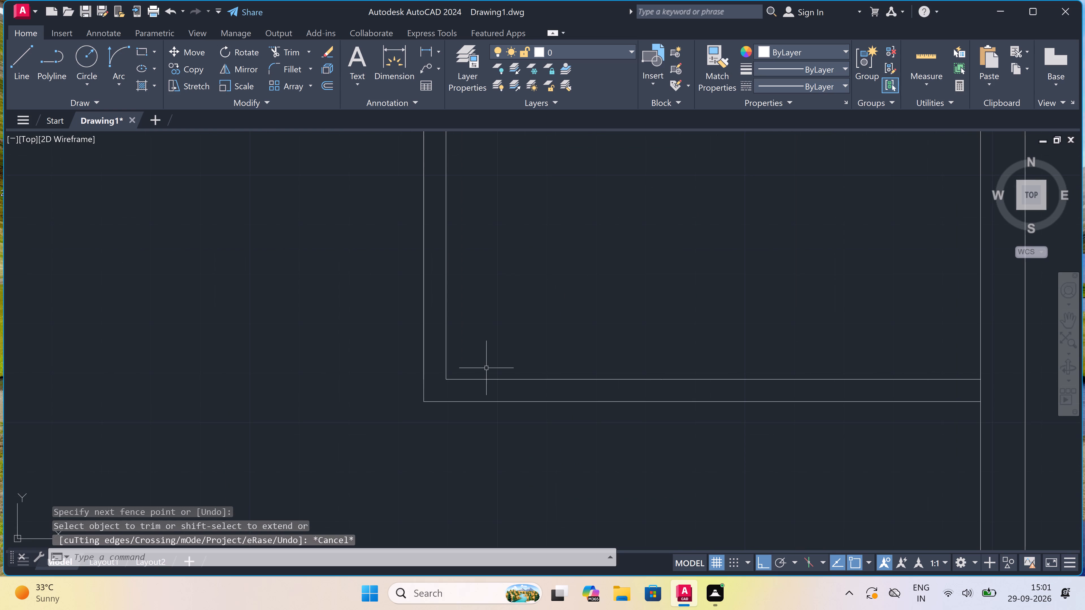
{"action": "type", "text": "l"}
{"action": "key", "text": "space"}
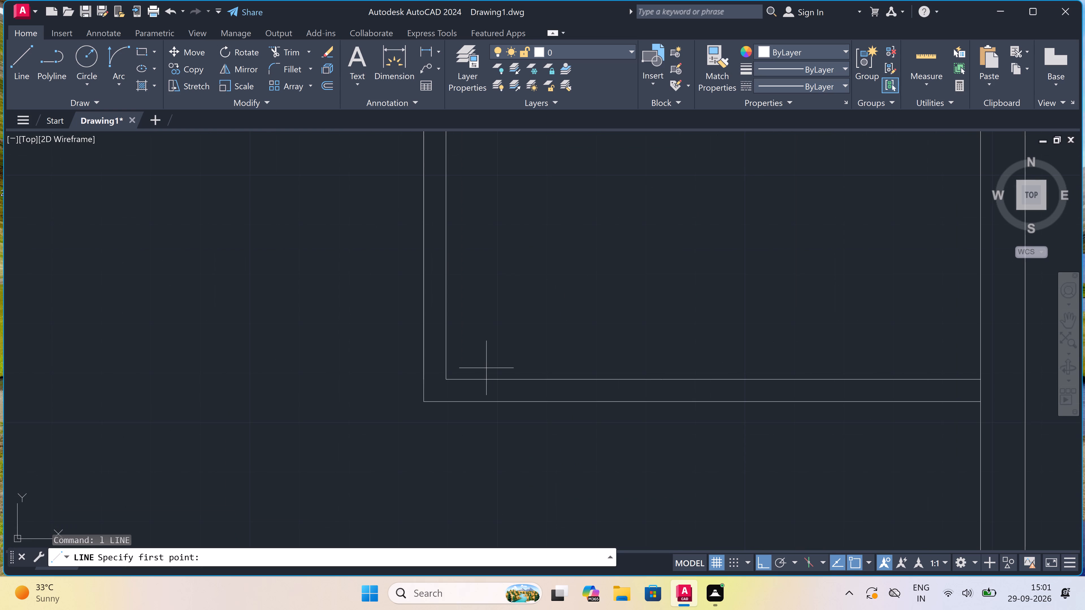
{"action": "left_click", "coordinate": [472, 380]}
{"action": "left_click", "coordinate": [470, 400]}
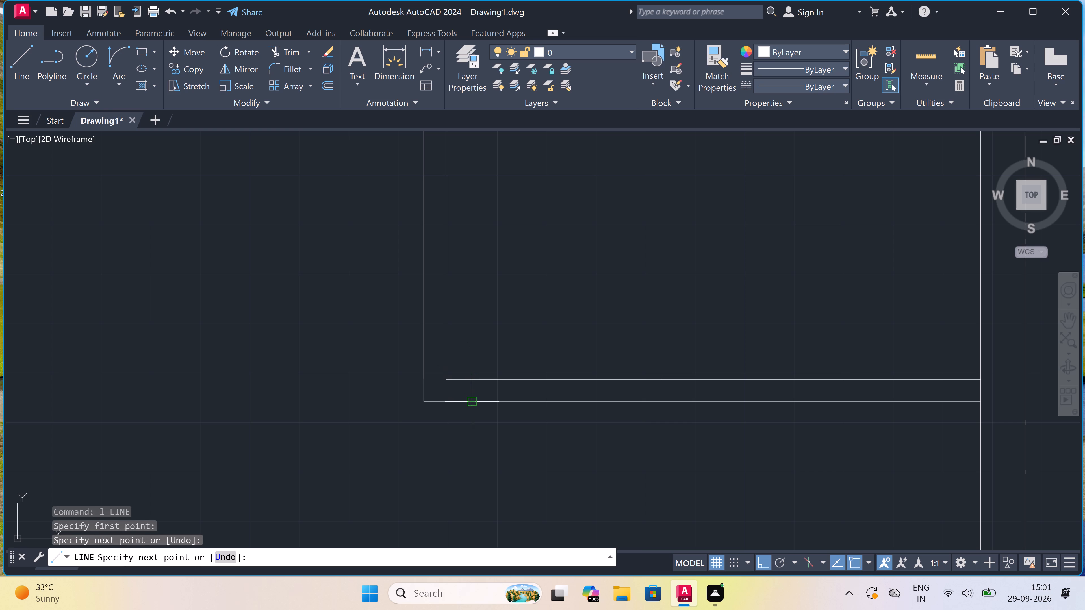
From the jamb line's midpoint, draw two successive 2" segments to the right and a 3' door leaf straight up into the room.
{"action": "left_click", "coordinate": [471, 391]}
{"action": "key", "text": "2"}
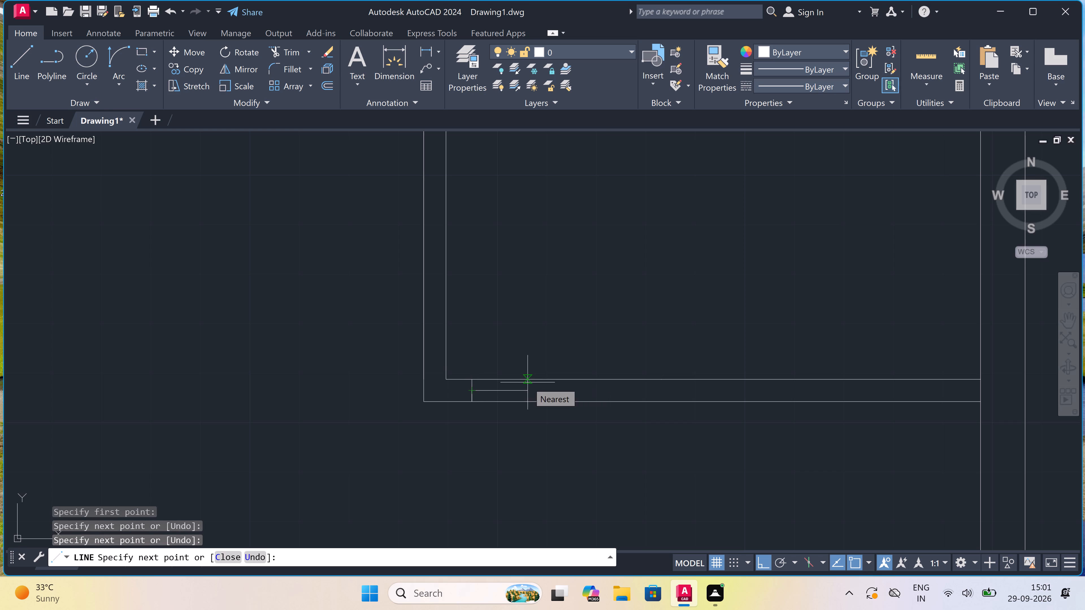
{"action": "key", "text": "Return"}
{"action": "key", "text": "shift+quotedbl"}
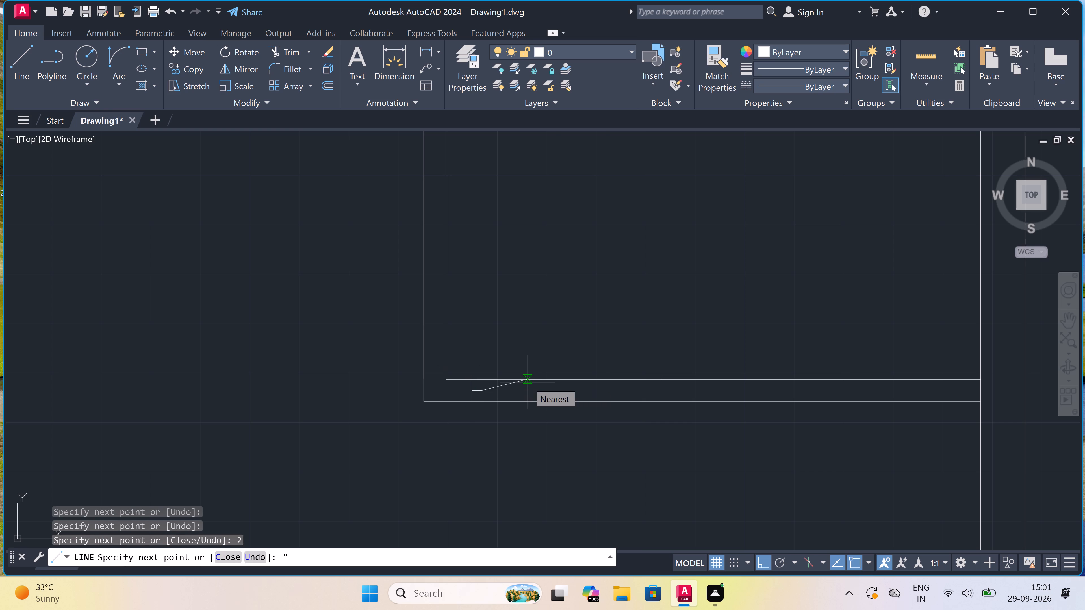
{"action": "key", "text": "BackSpace"}
{"action": "key", "text": "2"}
{"action": "key", "text": "shift+quotedbl"}
{"action": "key", "text": "space"}
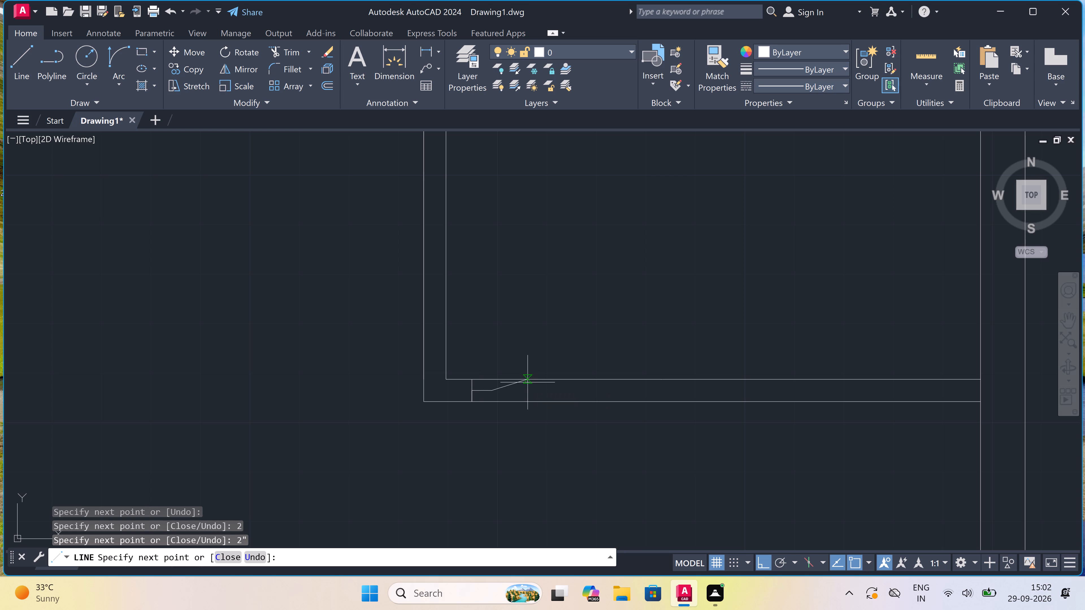
{"action": "key", "text": "3"}
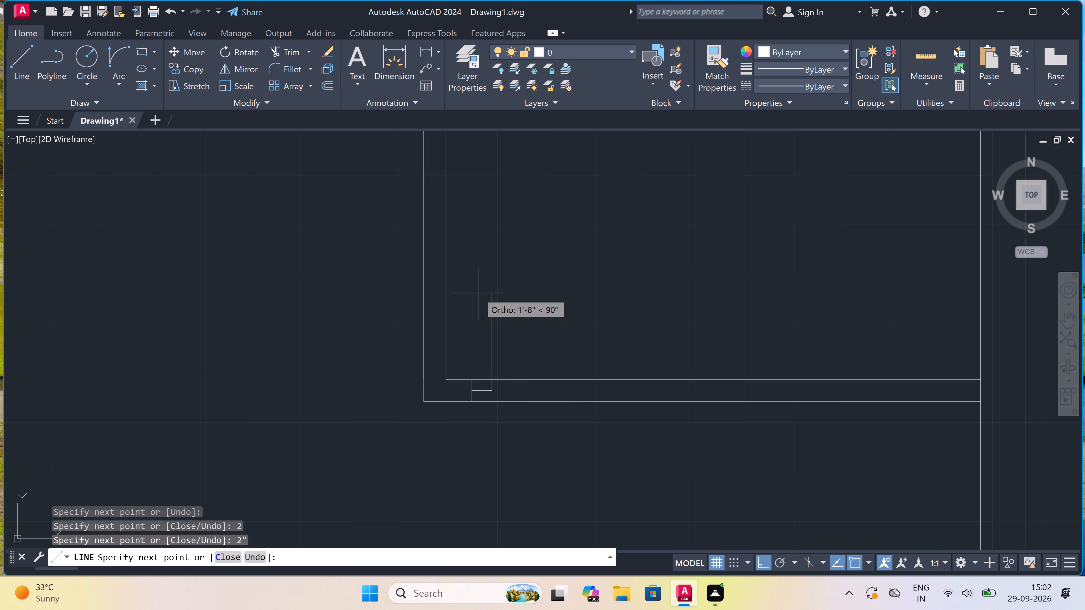
{"action": "type", "text": "'"}
{"action": "key", "text": "space"}
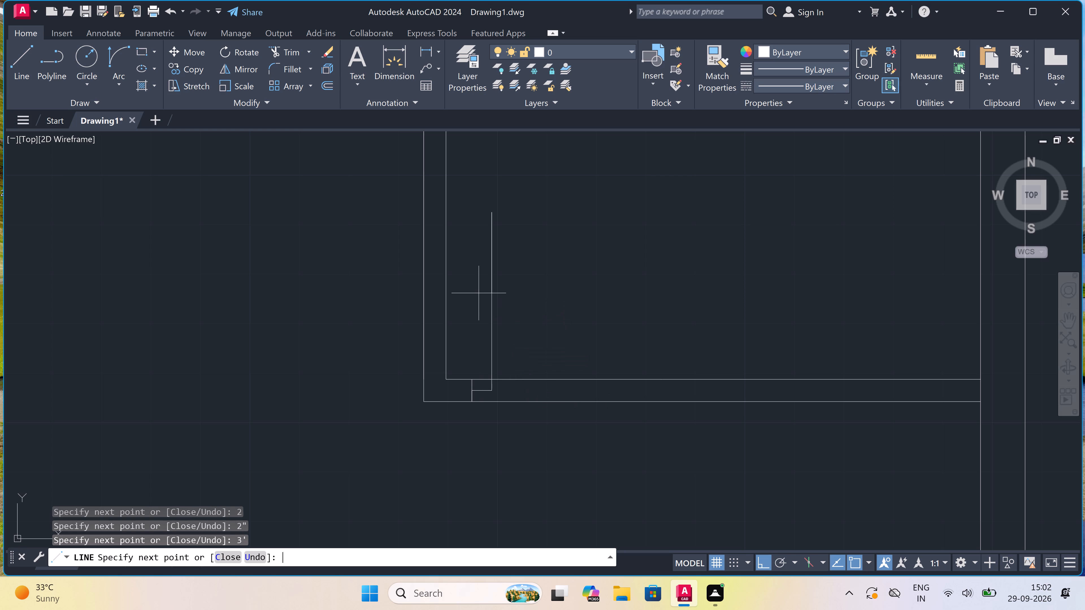
{"action": "key", "text": "Escape"}
Draw the opposite jamb line across the same wall, with a 2" stub from its midpoint toward the door leaf.
{"action": "key", "text": "space"}
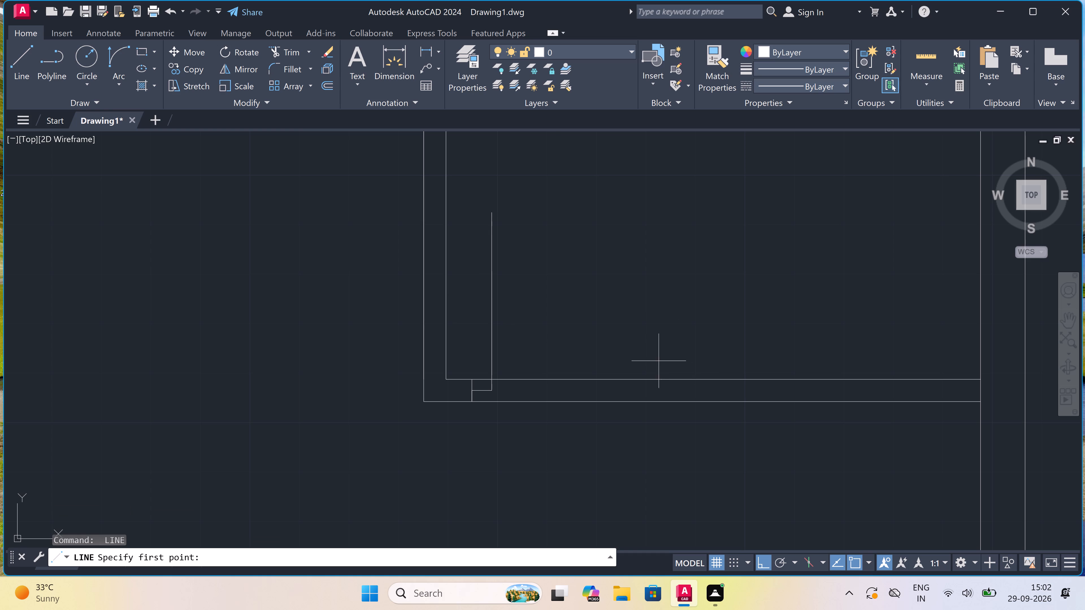
{"action": "left_click", "coordinate": [670, 373]}
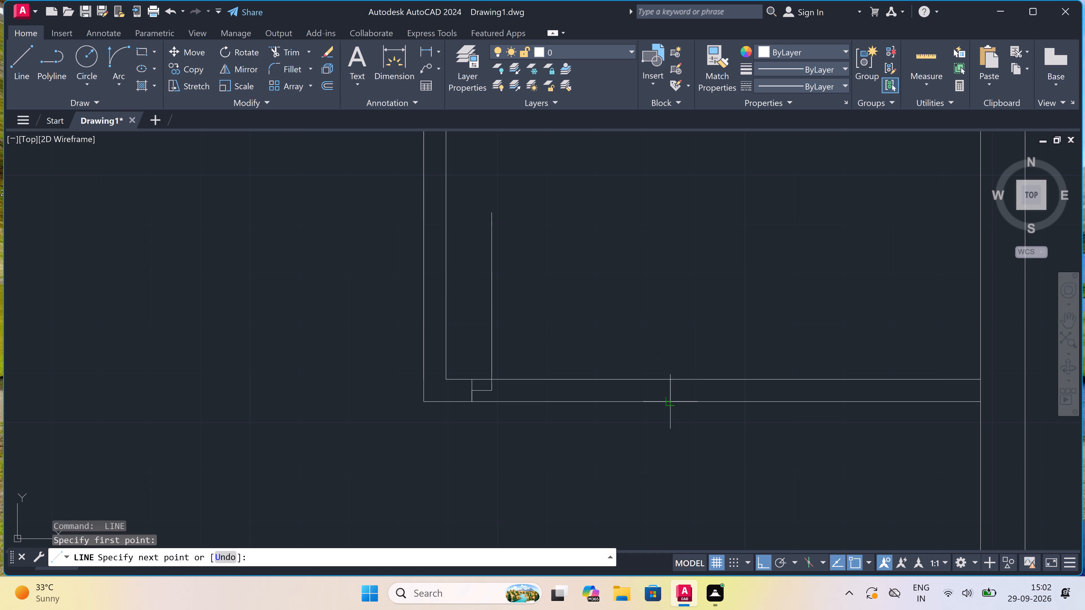
{"action": "left_click", "coordinate": [670, 403]}
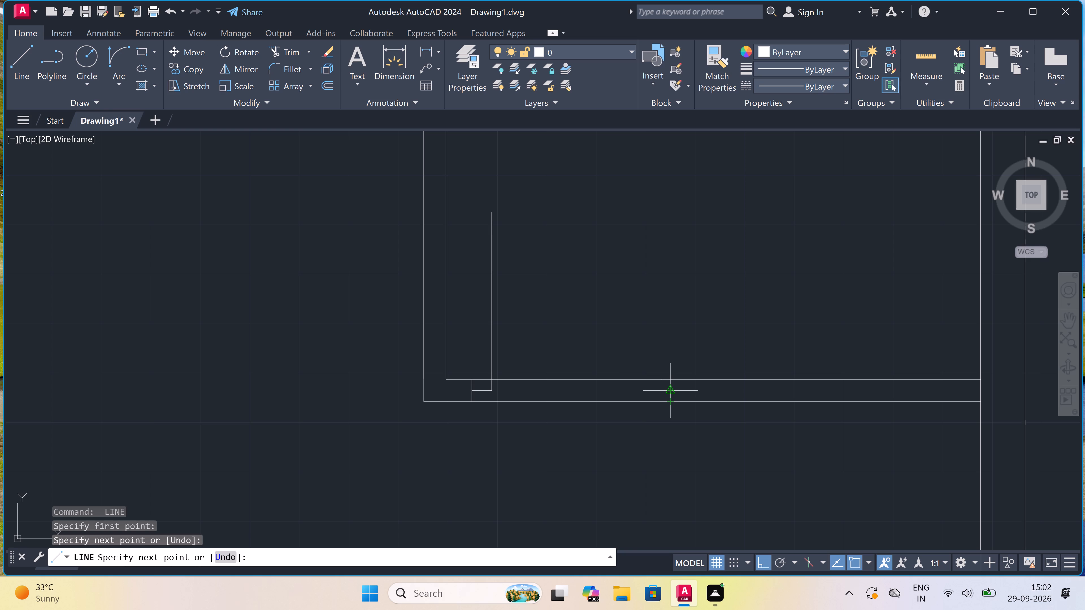
{"action": "scroll", "coordinate": [667, 391], "scroll_direction": "up", "scroll_amount": 1}
{"action": "left_click", "coordinate": [670, 391]}
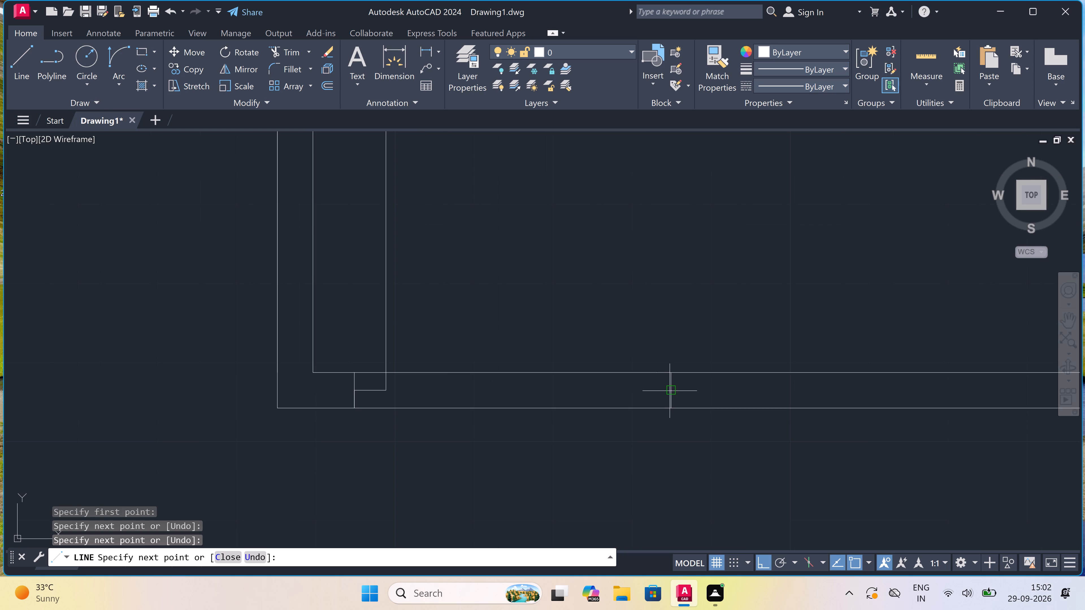
{"action": "key", "text": "2"}
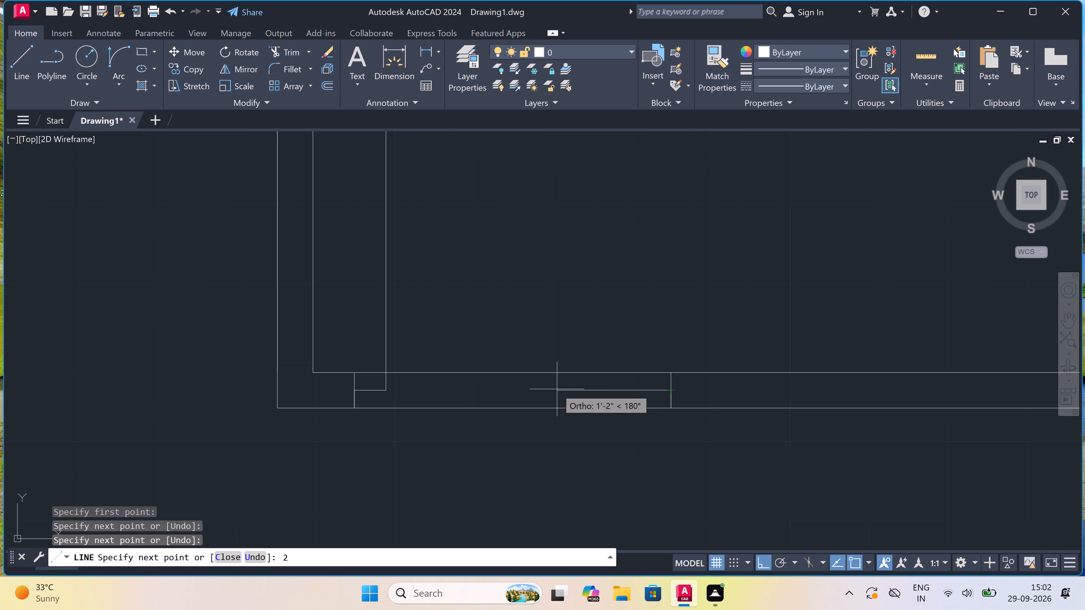
{"action": "type", "text": "\""}
{"action": "key", "text": "space"}
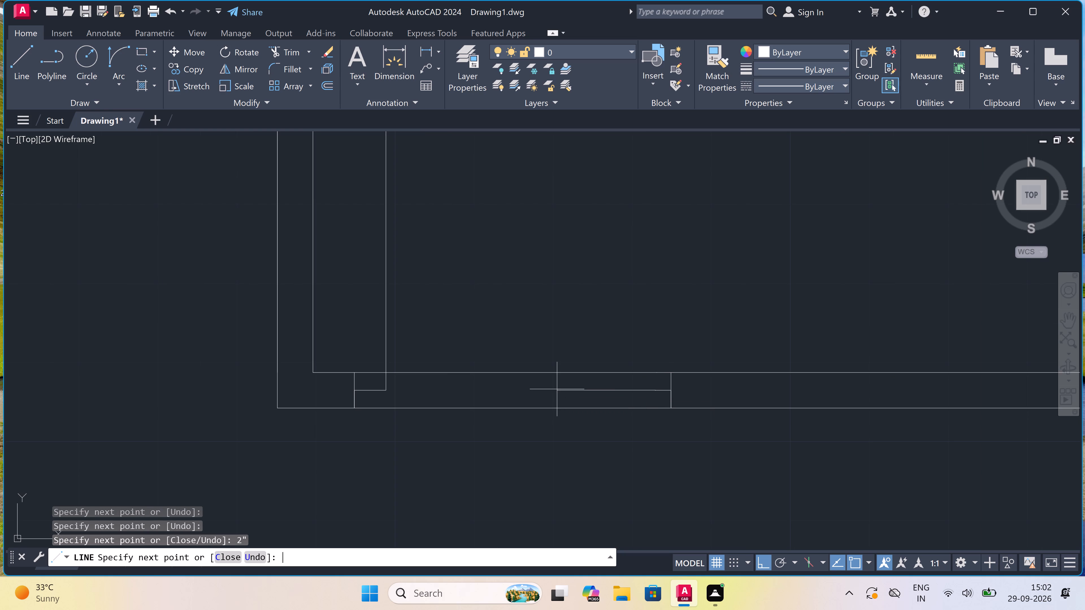
{"action": "key", "text": "Escape"}
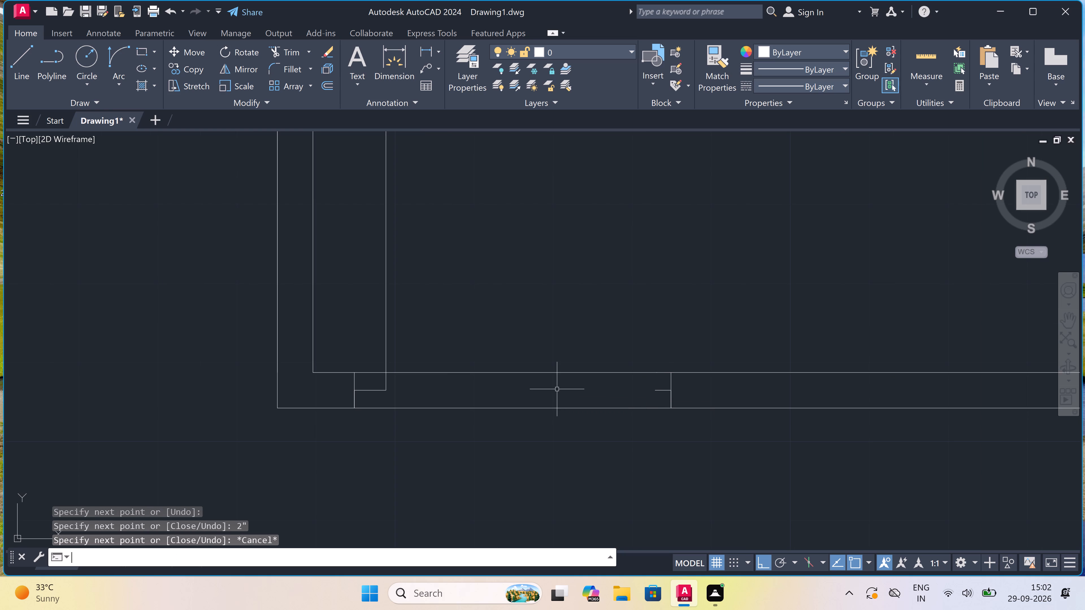
Draw the door's quarter-circle swing arc from the top of the 3' leaf to the end of the opposite jamb's stub.
{"action": "scroll", "coordinate": [557, 392], "scroll_direction": "down", "scroll_amount": 1}
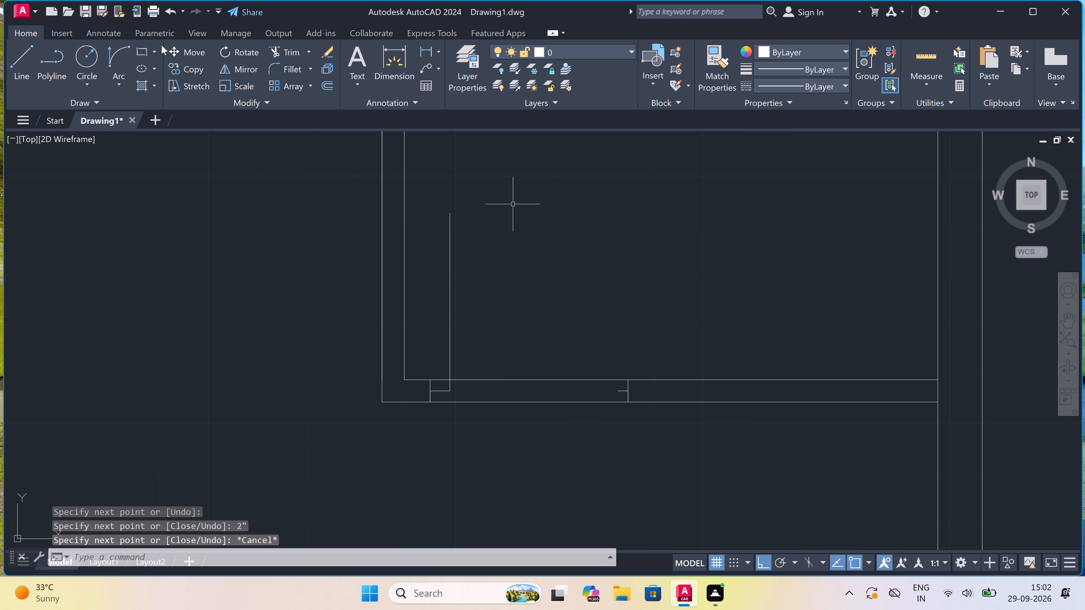
{"action": "left_click_drag", "start_coordinate": [116, 54], "coordinate": [115, 60]}
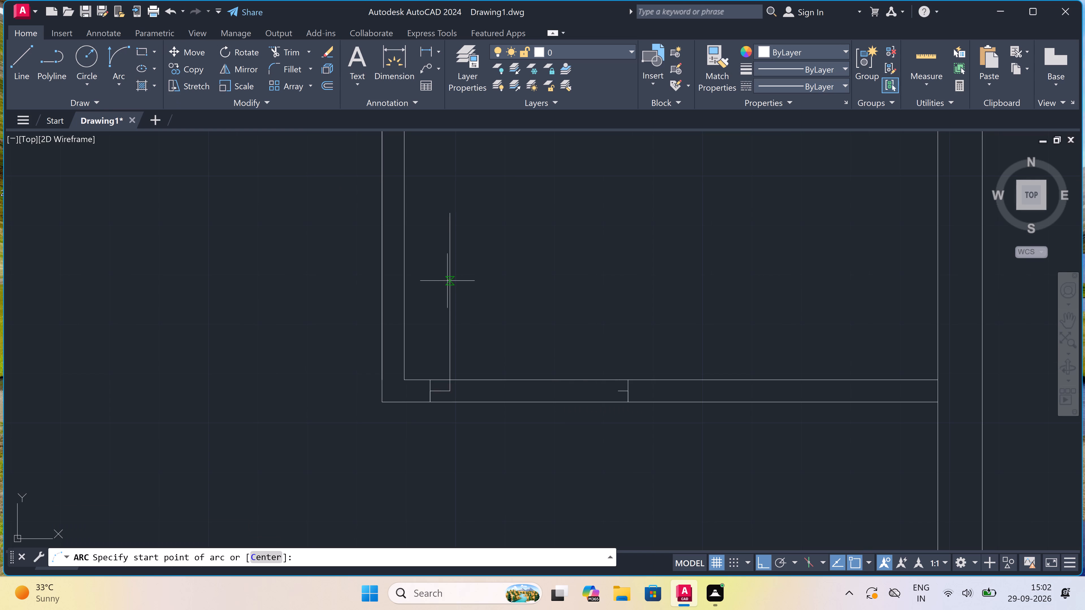
{"action": "left_click", "coordinate": [445, 214]}
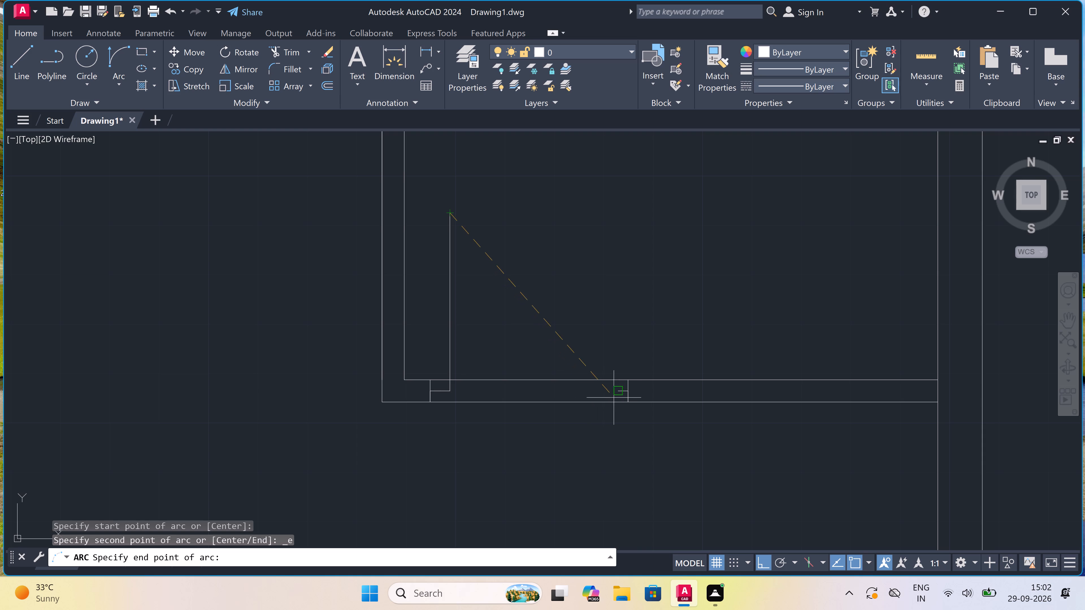
{"action": "left_click", "coordinate": [618, 391]}
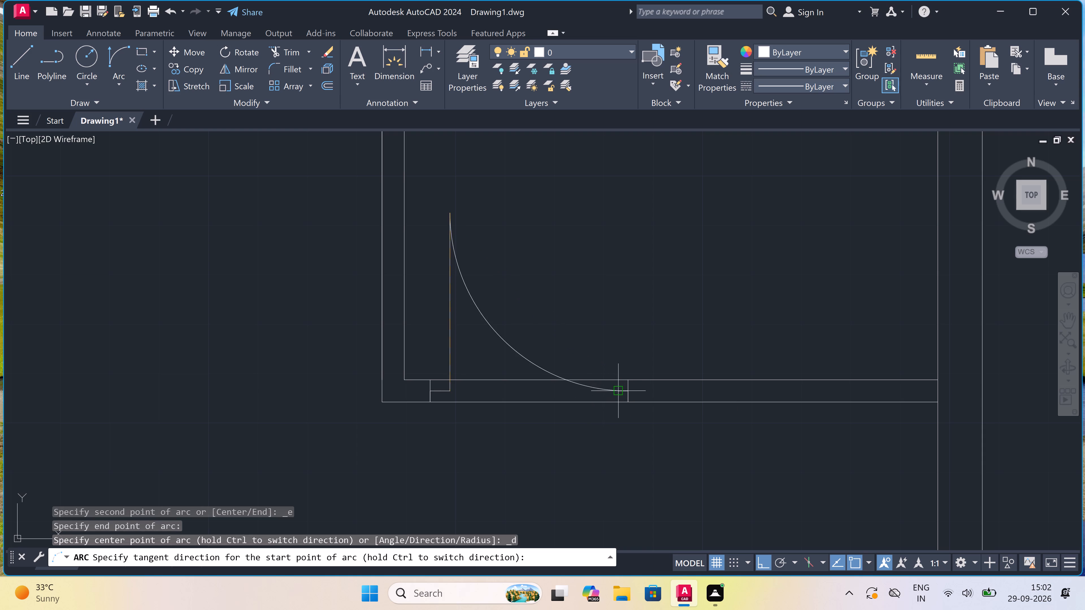
{"action": "left_click", "coordinate": [698, 299]}
Trim both wall lines across the new door opening between the two jambs.
{"action": "type", "text": "tr"}
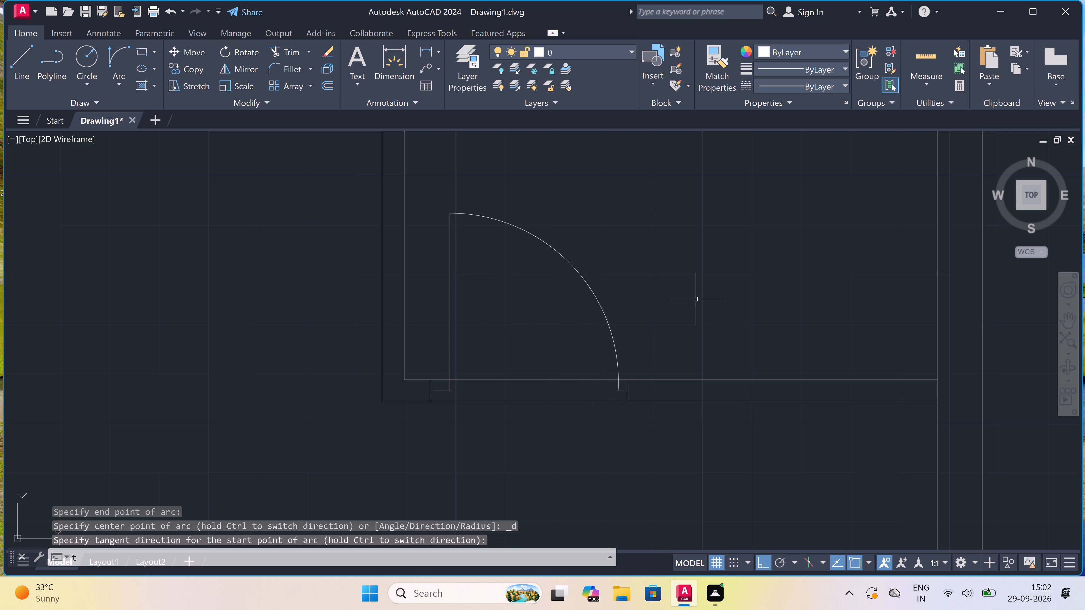
{"action": "key", "text": "space"}
{"action": "scroll", "coordinate": [684, 285], "scroll_direction": "down", "scroll_amount": 2}
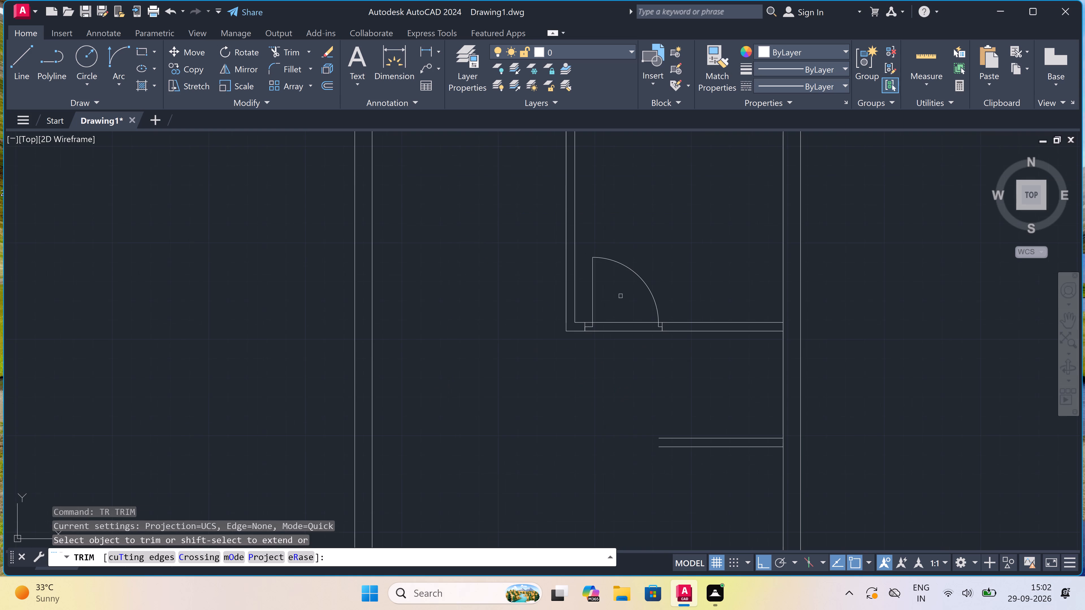
{"action": "left_click", "coordinate": [610, 298]}
{"action": "left_click", "coordinate": [596, 365]}
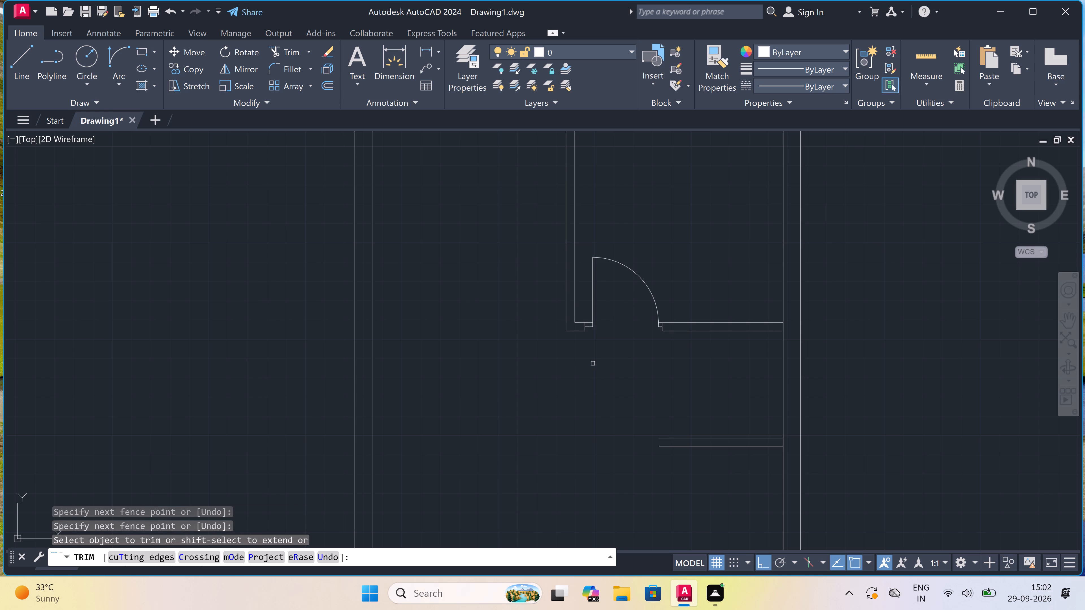
{"action": "key", "text": "Escape"}
From the exterior wall's inner face, draw a 5' line left along the door wall's underside, and on down to the upper line of the partition below.
{"action": "type", "text": "l"}
{"action": "key", "text": "space"}
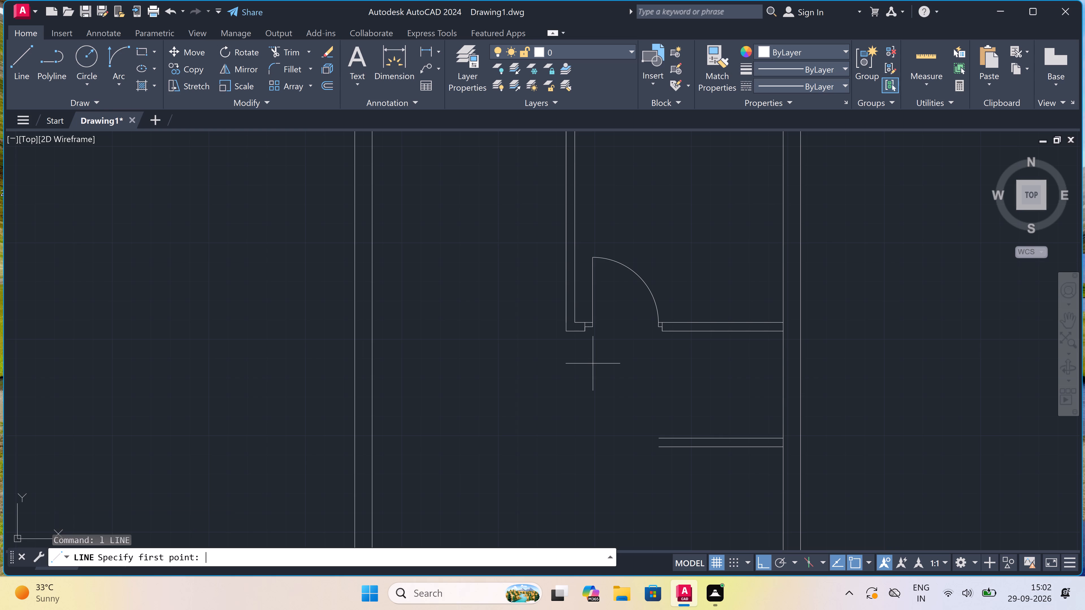
{"action": "scroll", "coordinate": [589, 345], "scroll_direction": "down", "scroll_amount": 2}
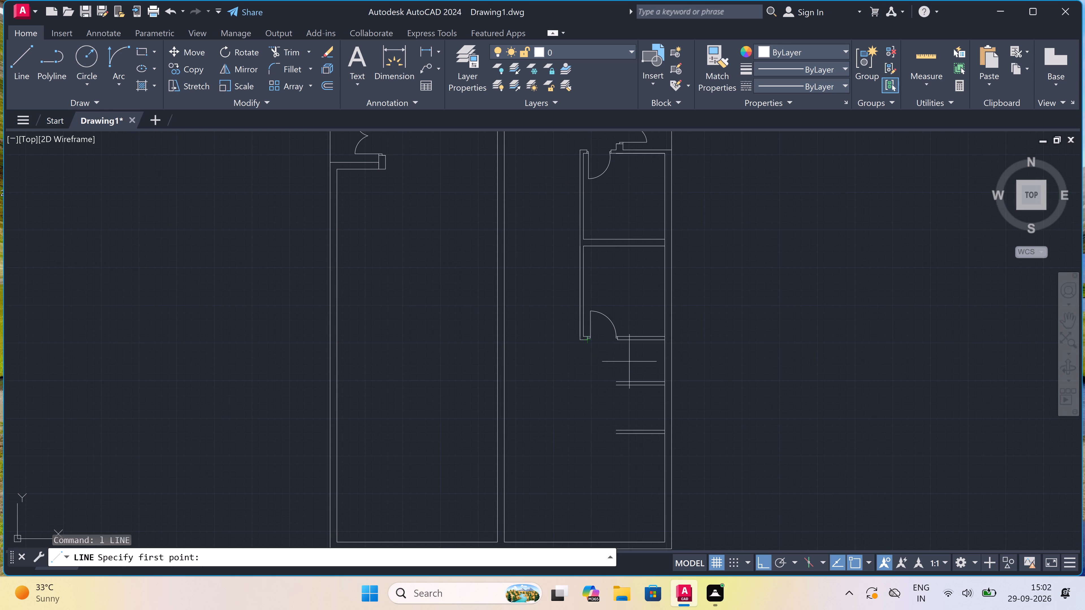
{"action": "scroll", "coordinate": [655, 364], "scroll_direction": "up", "scroll_amount": 1}
{"action": "scroll", "coordinate": [670, 331], "scroll_direction": "up", "scroll_amount": 1}
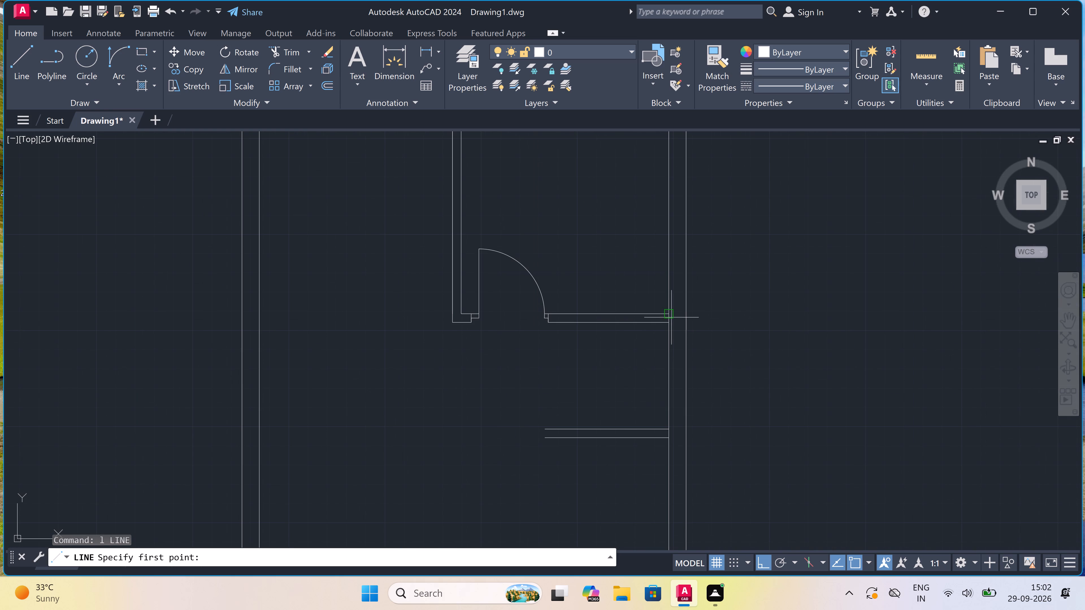
{"action": "left_click", "coordinate": [670, 320]}
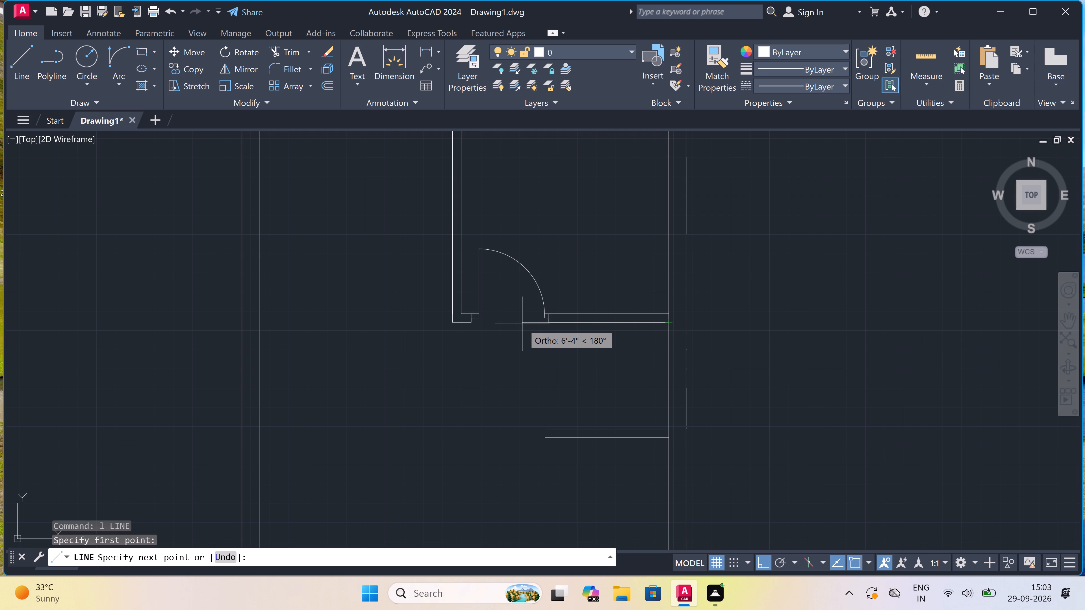
{"action": "type", "text": "5'"}
{"action": "key", "text": "space"}
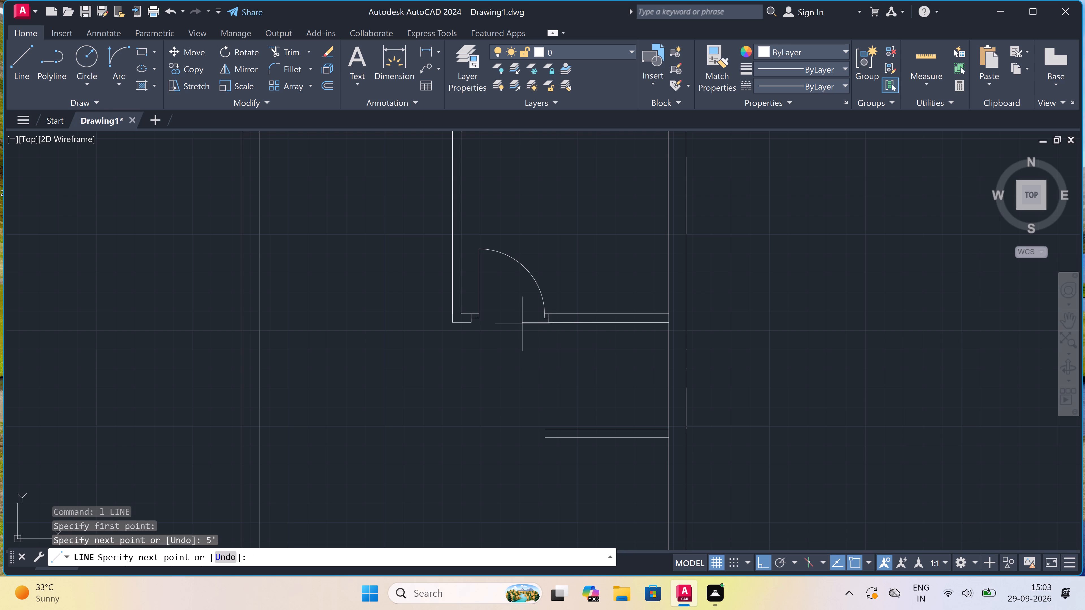
{"action": "scroll", "coordinate": [549, 441], "scroll_direction": "up", "scroll_amount": 2}
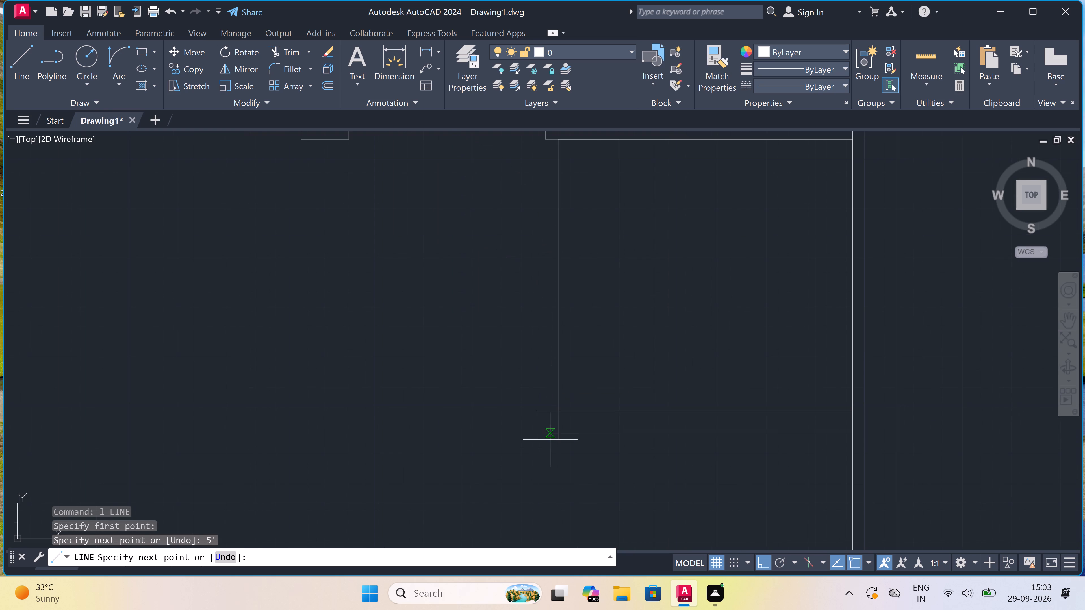
{"action": "left_click", "coordinate": [560, 408]}
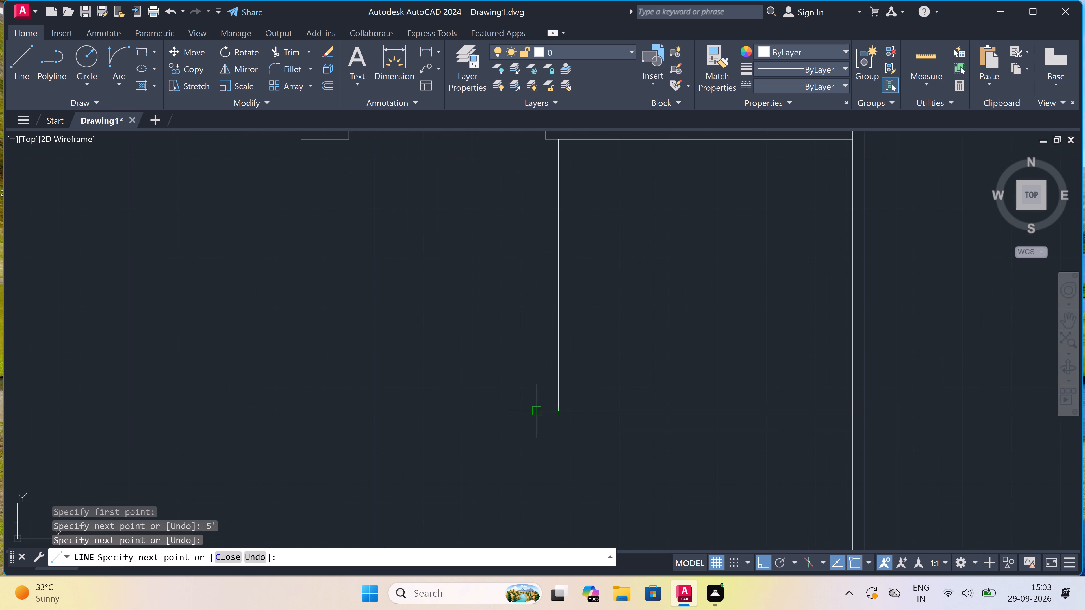
Continue the line to the partition's open left end, cap that end, and run the outer wall line up to the door wall's upper line.
{"action": "left_click", "coordinate": [533, 408]}
{"action": "left_click", "coordinate": [535, 436]}
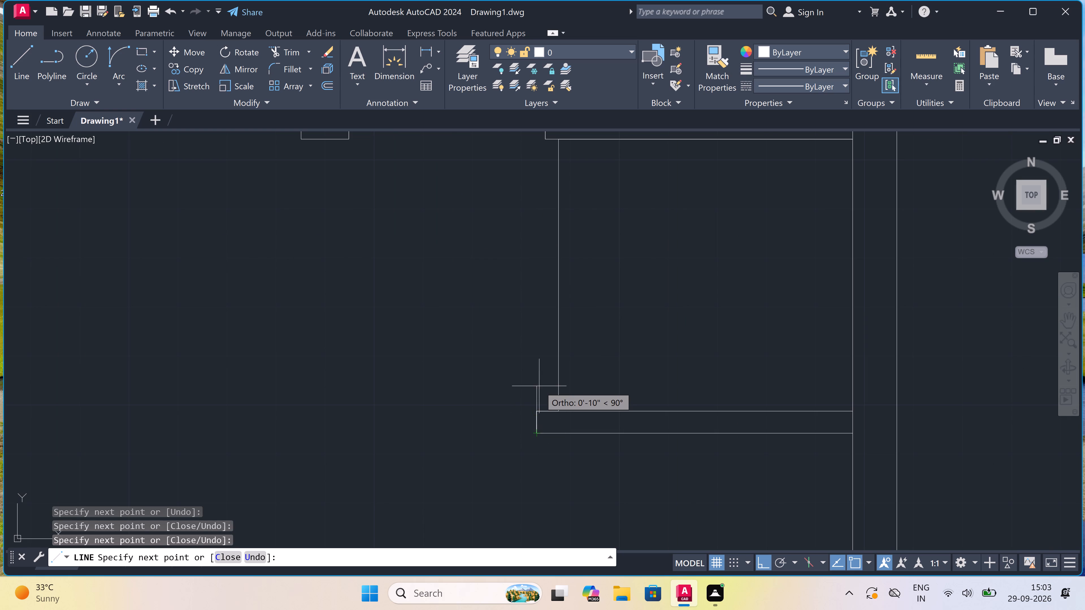
{"action": "scroll", "coordinate": [539, 386], "scroll_direction": "down", "scroll_amount": 1}
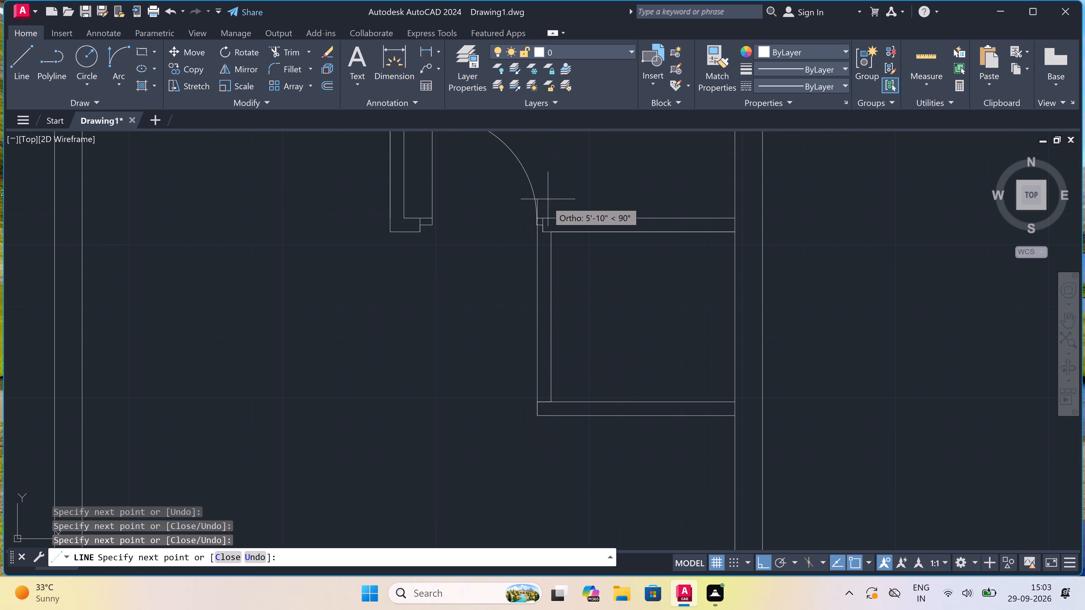
{"action": "scroll", "coordinate": [543, 216], "scroll_direction": "up", "scroll_amount": 3}
{"action": "scroll", "coordinate": [520, 226], "scroll_direction": "up", "scroll_amount": 2}
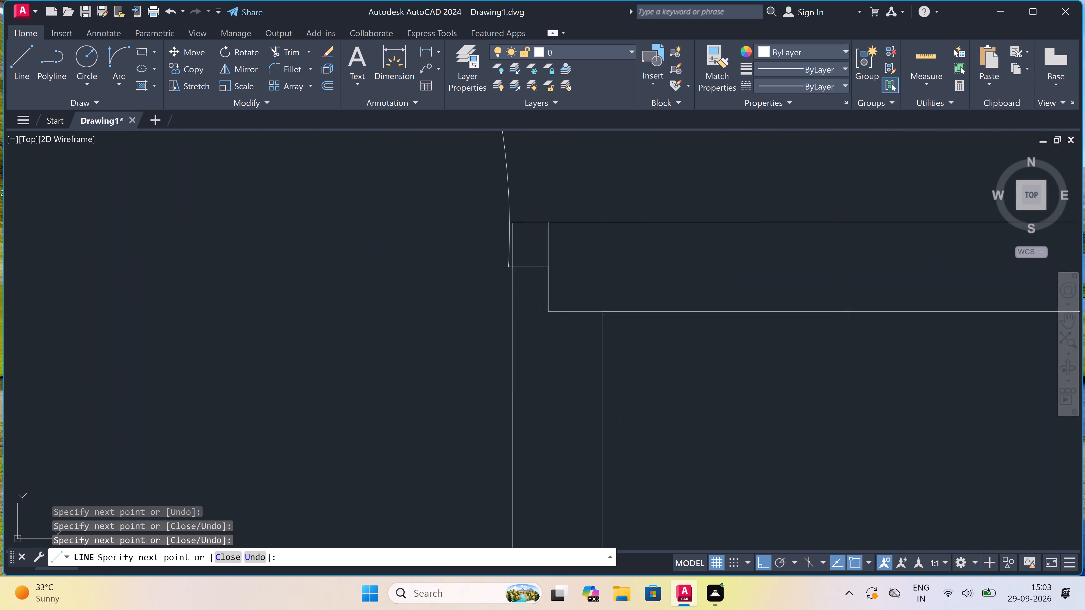
{"action": "scroll", "coordinate": [520, 226], "scroll_direction": "up", "scroll_amount": 1}
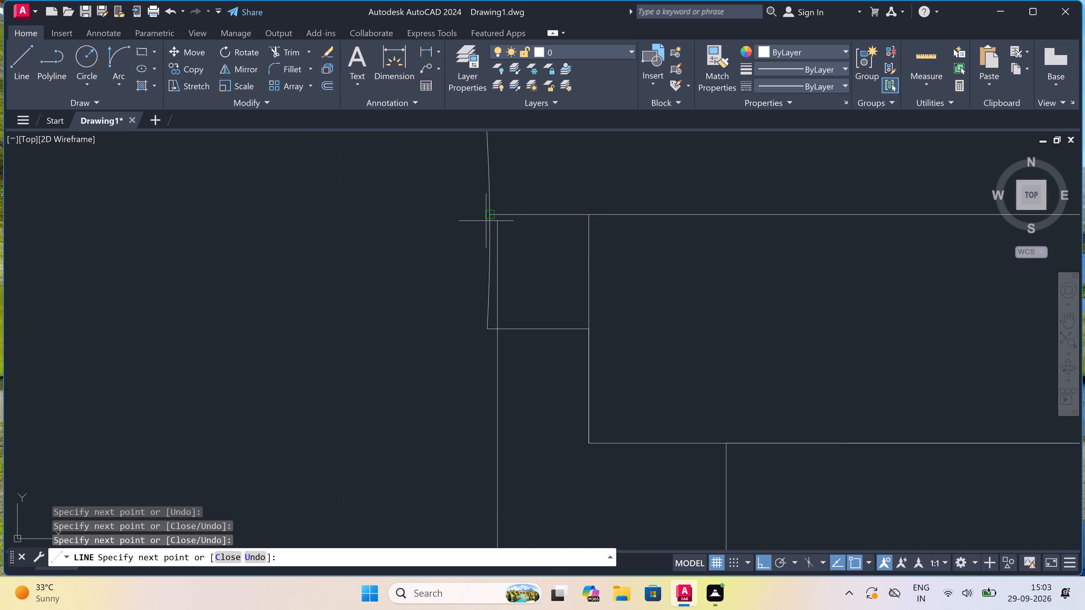
{"action": "scroll", "coordinate": [490, 217], "scroll_direction": "up", "scroll_amount": 3}
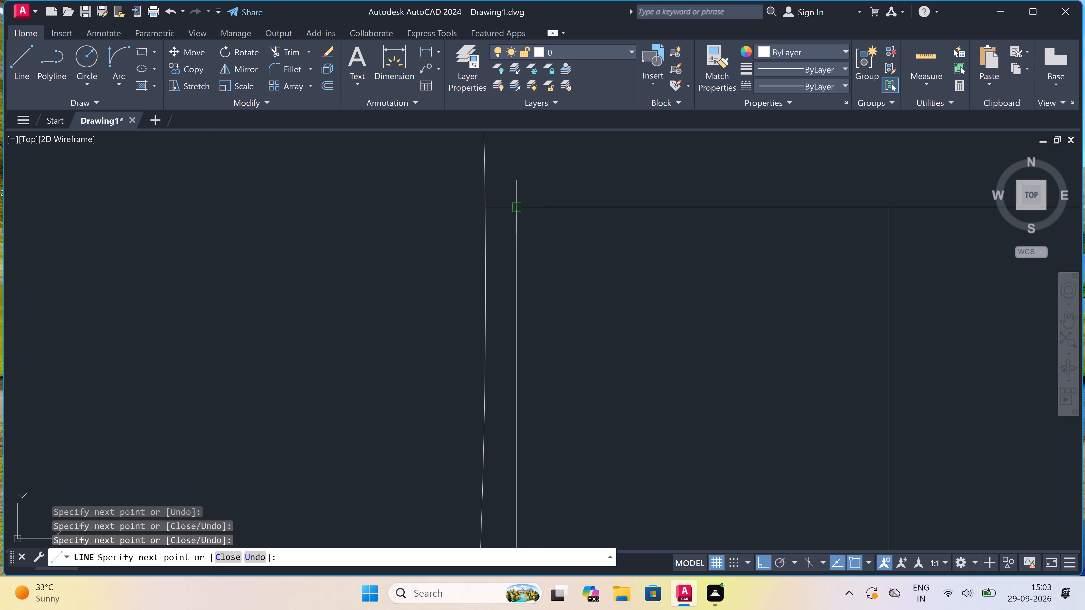
{"action": "left_click", "coordinate": [515, 204]}
{"action": "key", "text": "Escape"}
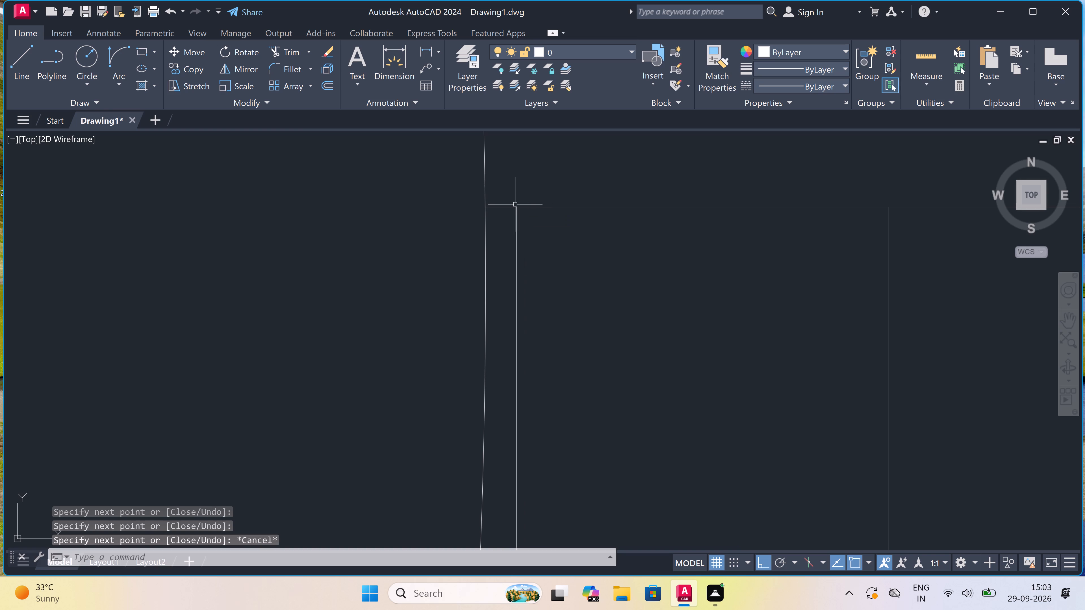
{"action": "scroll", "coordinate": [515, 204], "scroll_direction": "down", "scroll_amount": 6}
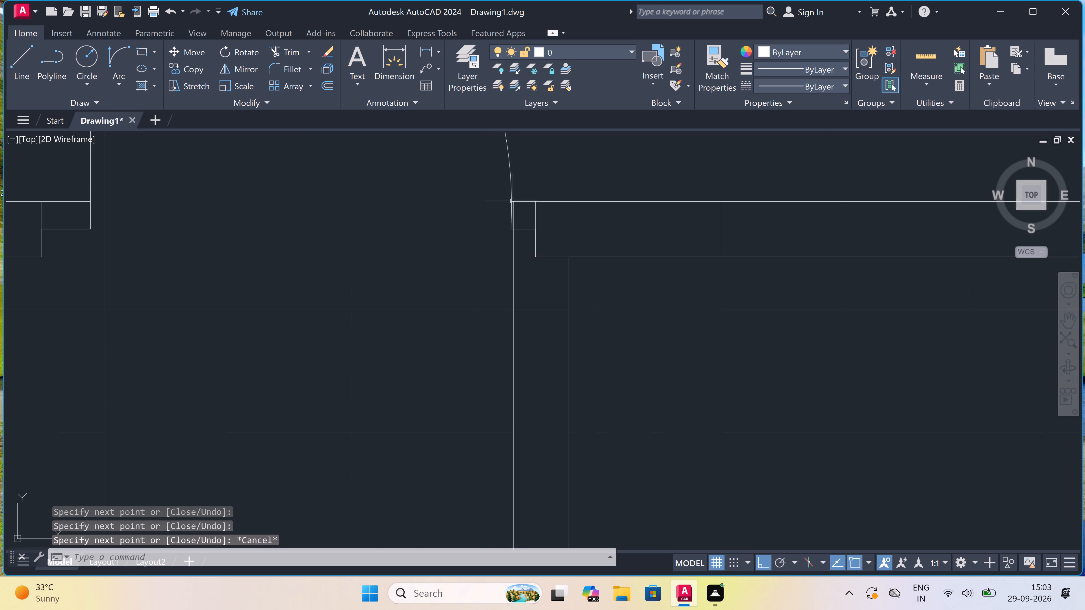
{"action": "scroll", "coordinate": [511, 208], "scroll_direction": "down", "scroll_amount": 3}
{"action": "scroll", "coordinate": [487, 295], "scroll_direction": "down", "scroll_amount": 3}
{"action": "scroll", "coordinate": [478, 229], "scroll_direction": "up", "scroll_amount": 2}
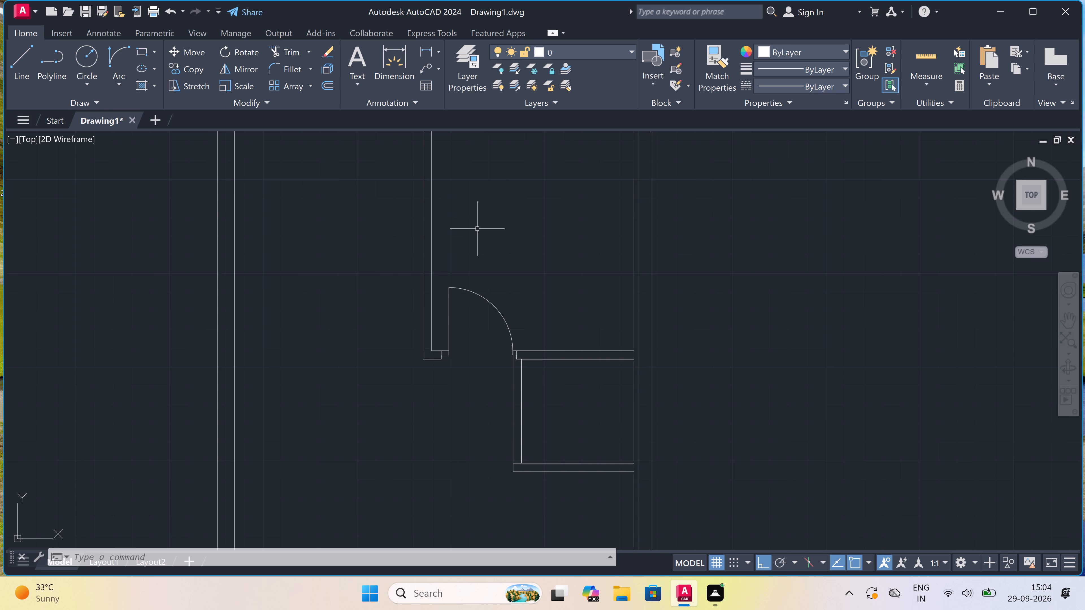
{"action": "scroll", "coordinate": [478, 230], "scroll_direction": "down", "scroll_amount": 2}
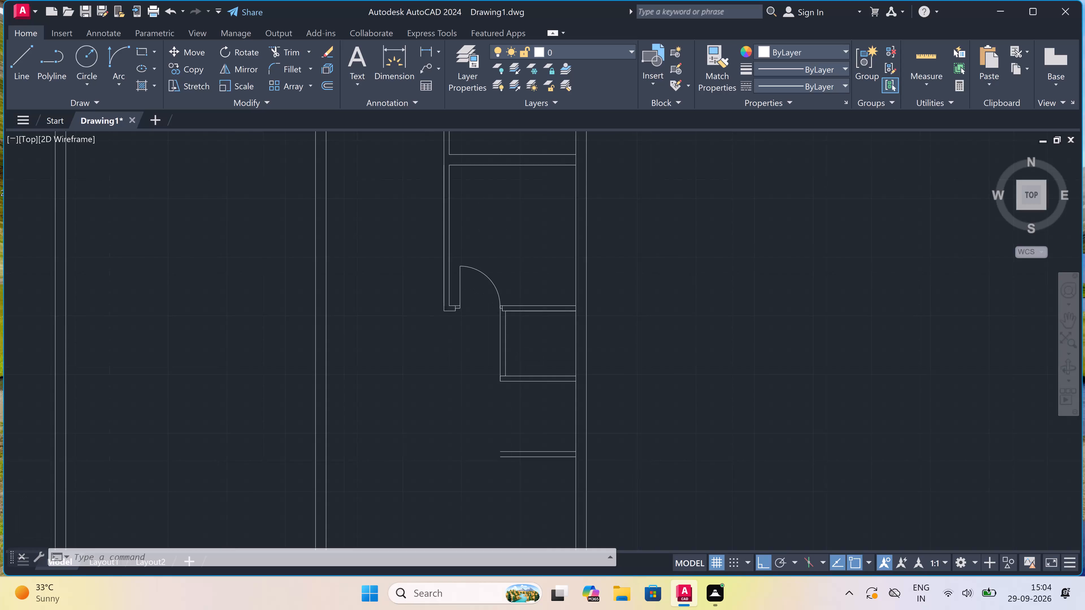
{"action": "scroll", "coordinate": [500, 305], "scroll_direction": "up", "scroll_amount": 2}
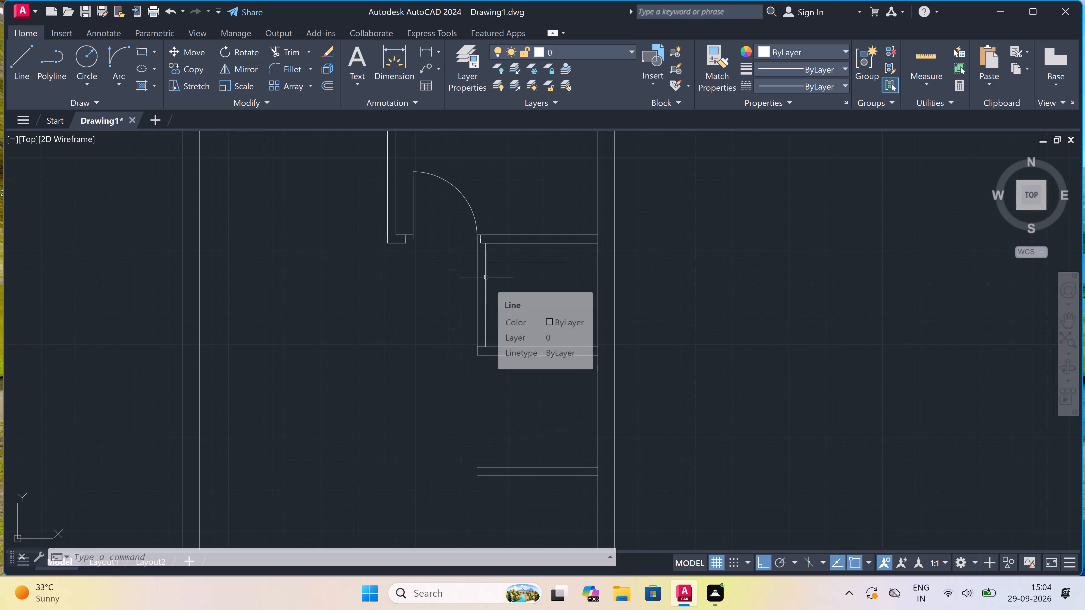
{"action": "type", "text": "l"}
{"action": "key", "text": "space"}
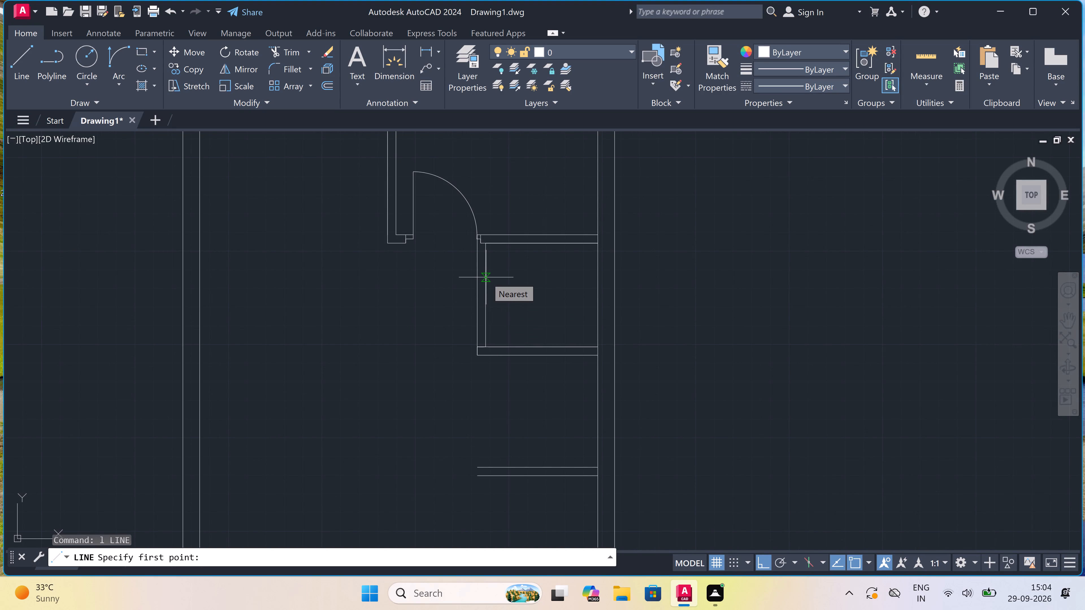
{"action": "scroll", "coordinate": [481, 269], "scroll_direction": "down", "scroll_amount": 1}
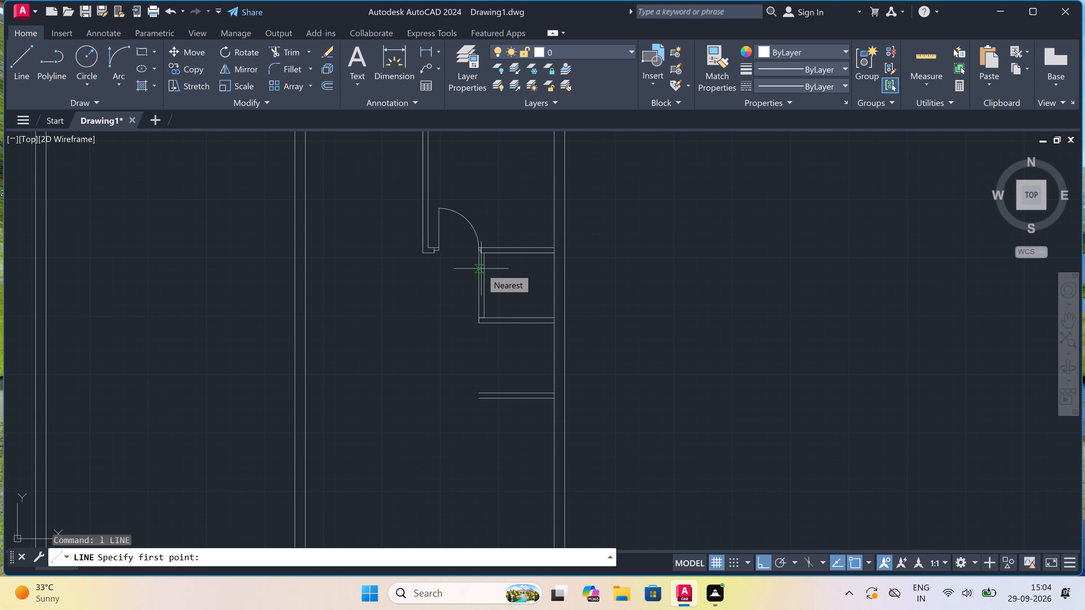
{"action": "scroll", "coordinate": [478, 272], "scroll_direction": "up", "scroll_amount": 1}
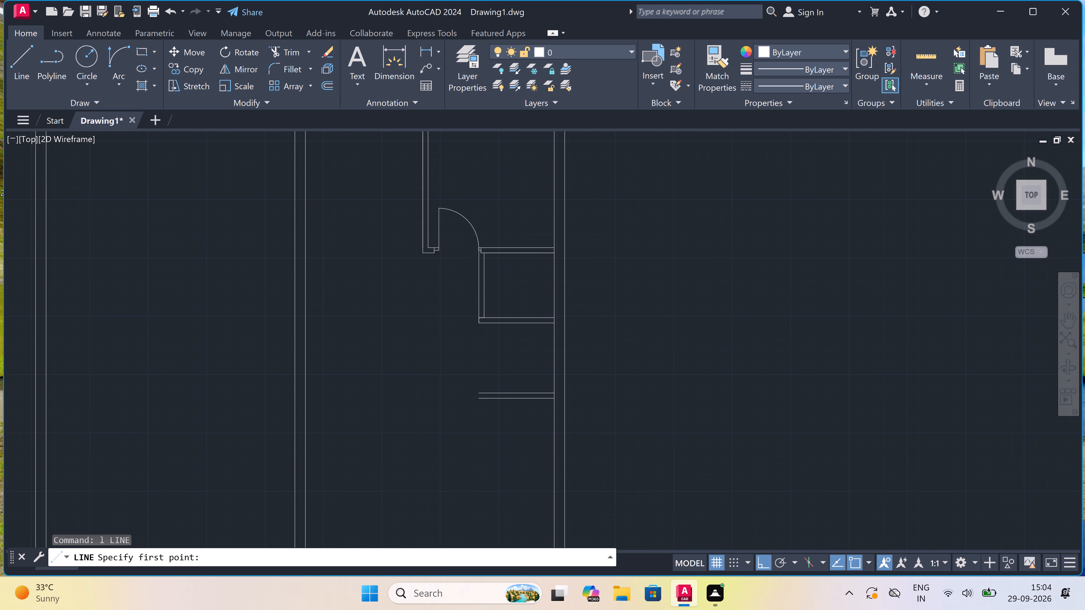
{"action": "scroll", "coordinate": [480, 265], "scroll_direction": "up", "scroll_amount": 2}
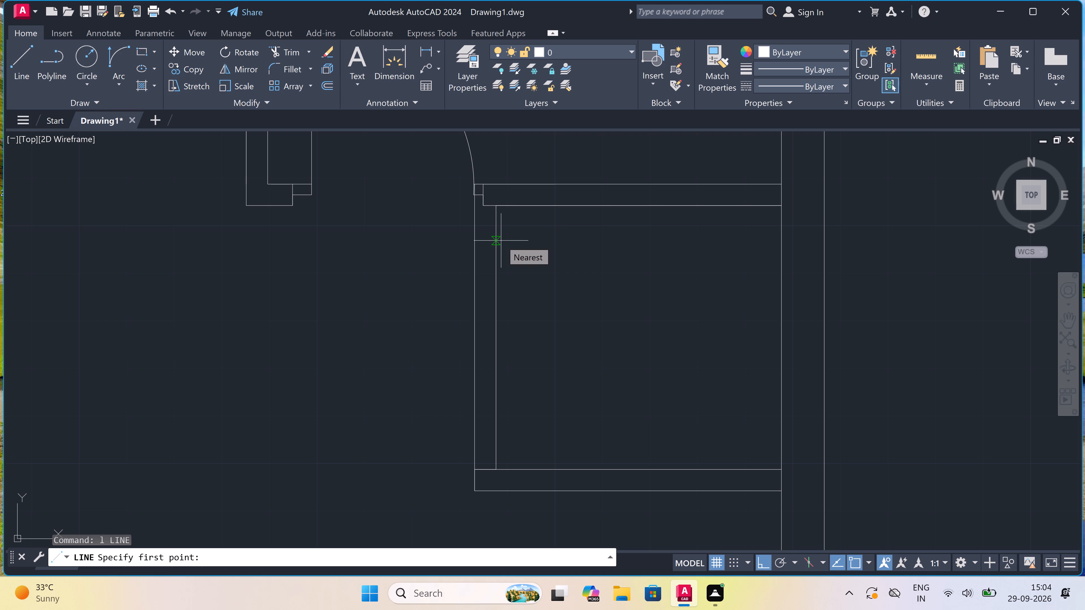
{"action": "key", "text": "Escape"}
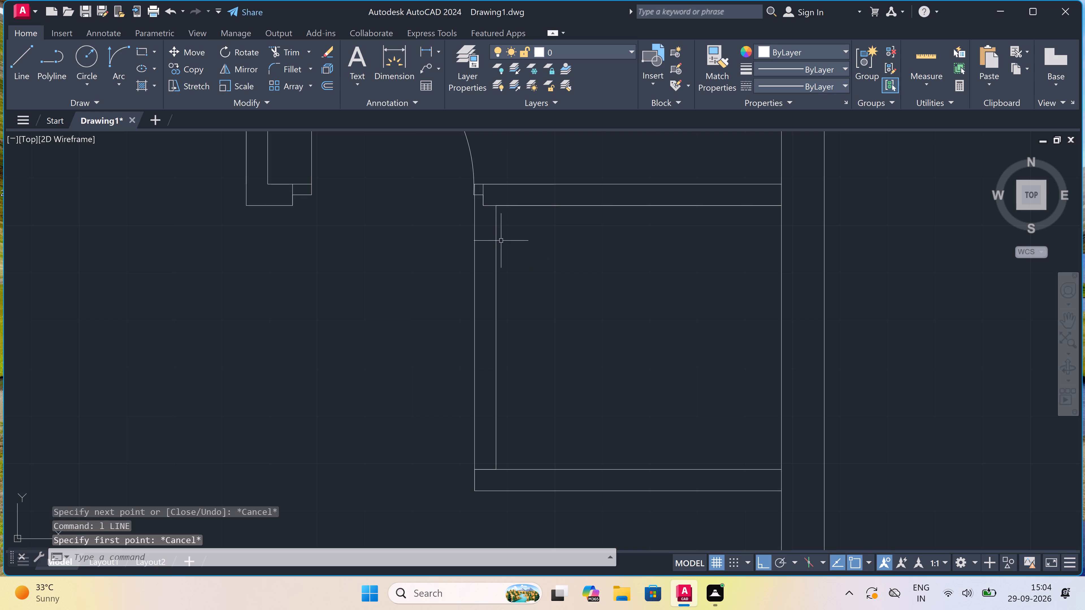
Erase the inner vertical wall line of the small room below the new door.
{"action": "left_click_drag", "start_coordinate": [501, 241], "coordinate": [500, 245]}
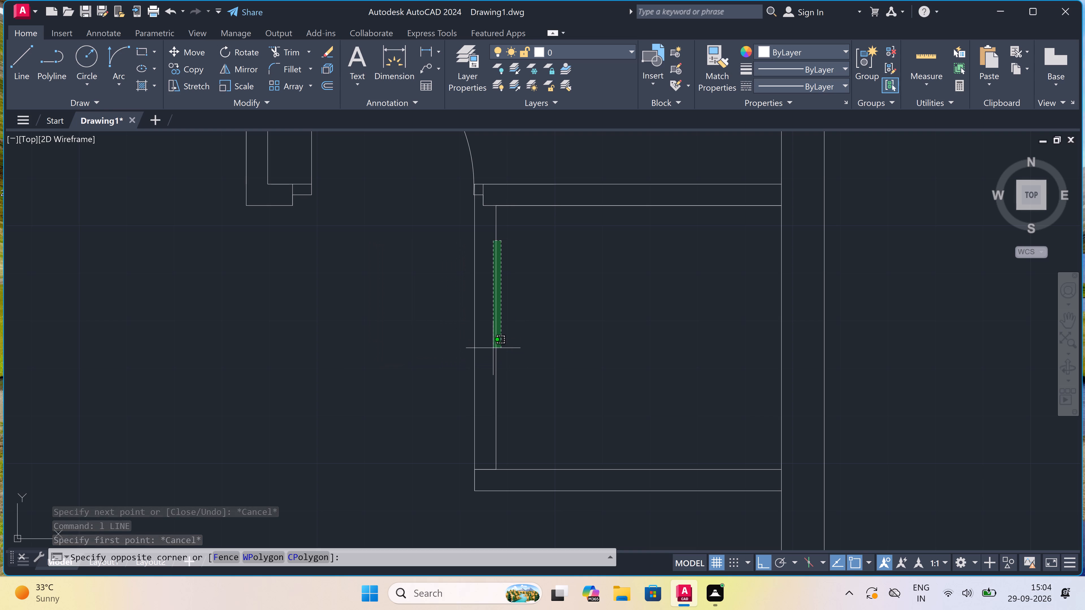
{"action": "left_click", "coordinate": [493, 348]}
{"action": "key", "text": "Delete"}
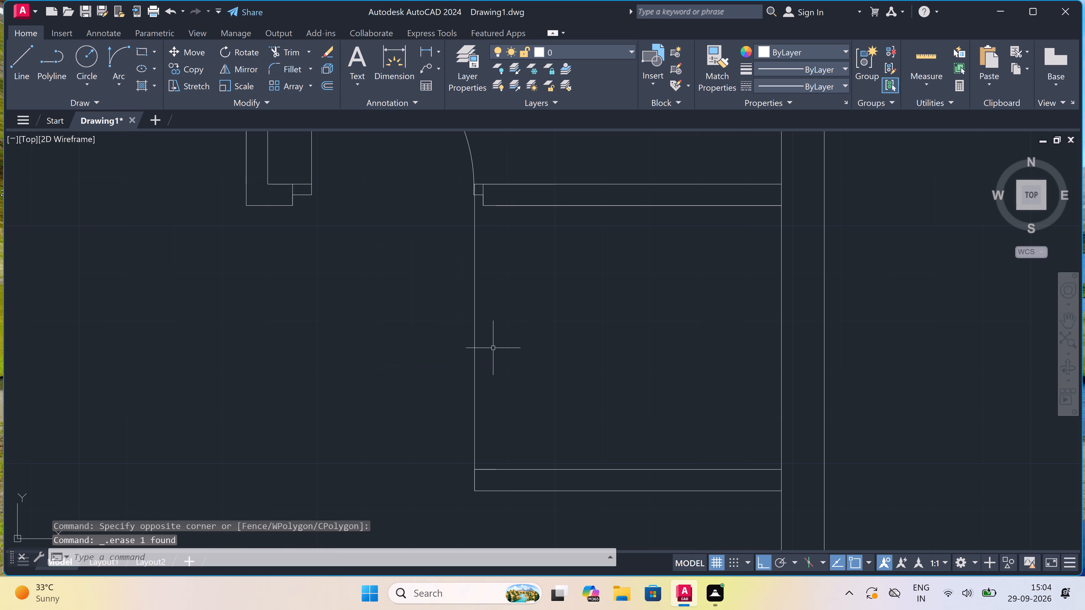
Draw the small room's inner wall line from the lower partition's upper-left corner, 9" right and up to the door wall's underside.
{"action": "type", "text": "l"}
{"action": "key", "text": "space"}
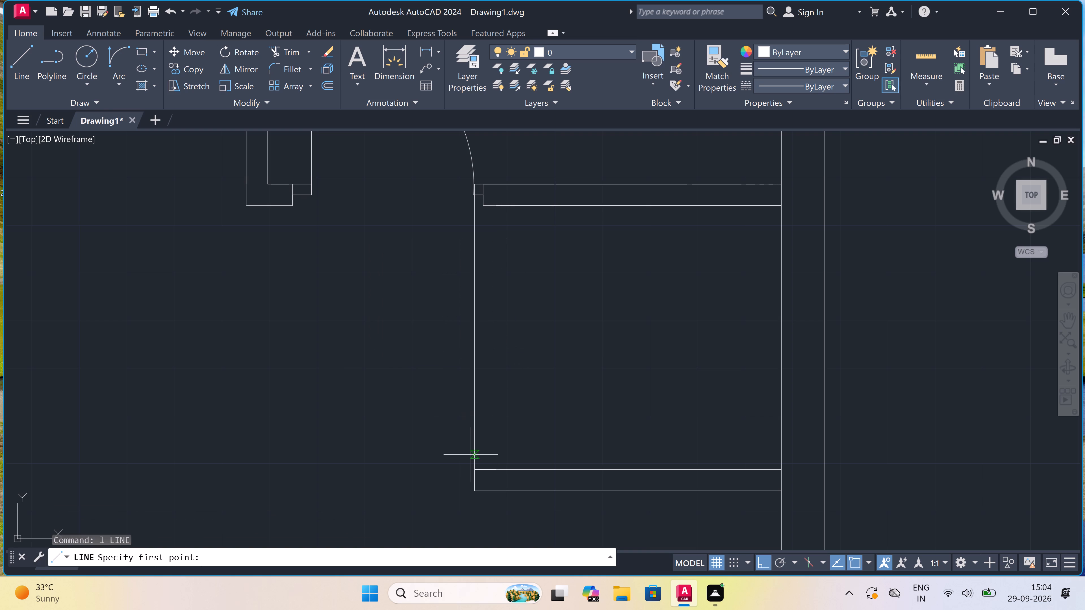
{"action": "left_click", "coordinate": [474, 470]}
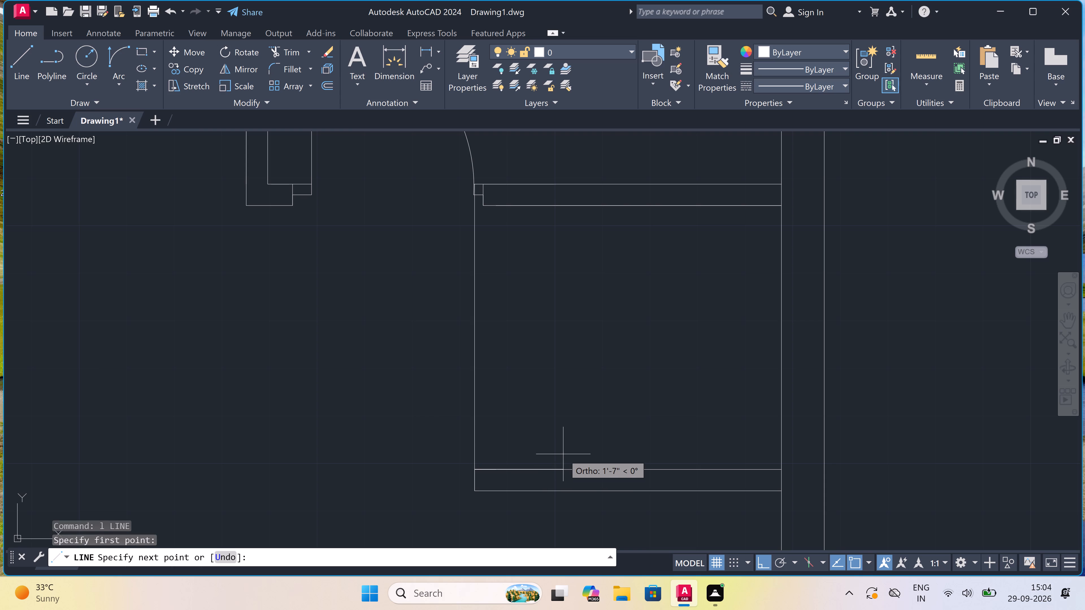
{"action": "key", "text": "9"}
{"action": "type", "text": "\""}
{"action": "key", "text": "space"}
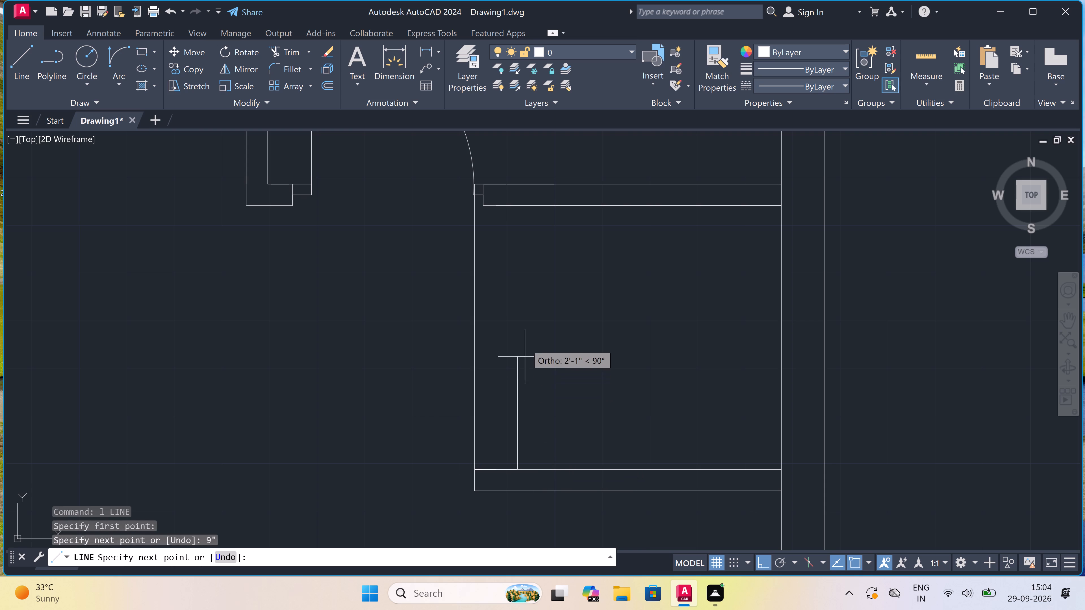
{"action": "left_click", "coordinate": [512, 206]}
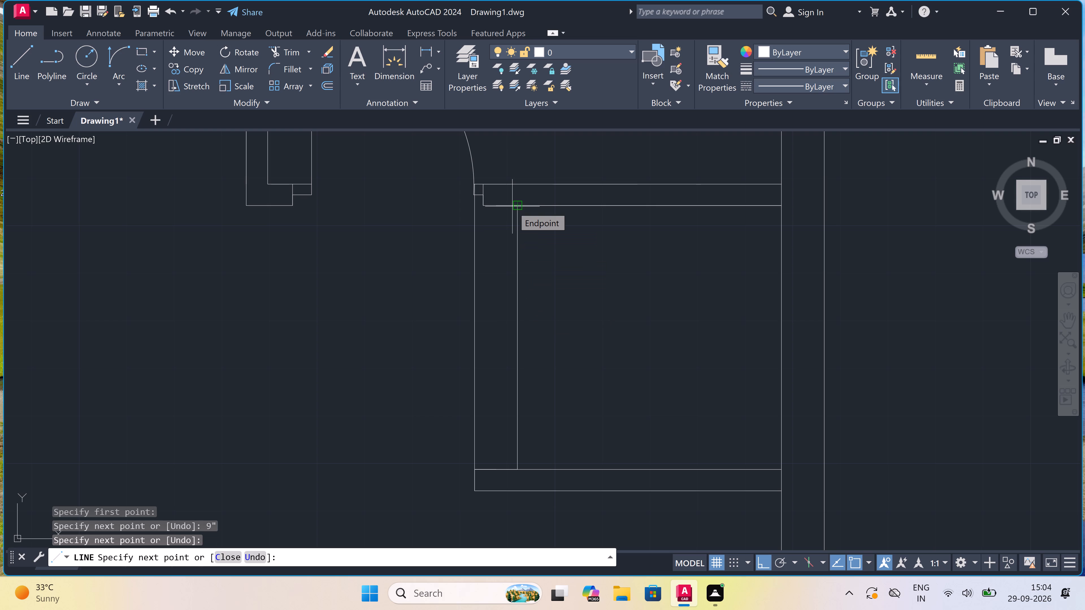
{"action": "key", "text": "Escape"}
Draw a short line extending the door wall's underside from the jamb to the small room's outer wall line.
{"action": "scroll", "coordinate": [511, 216], "scroll_direction": "down", "scroll_amount": 3}
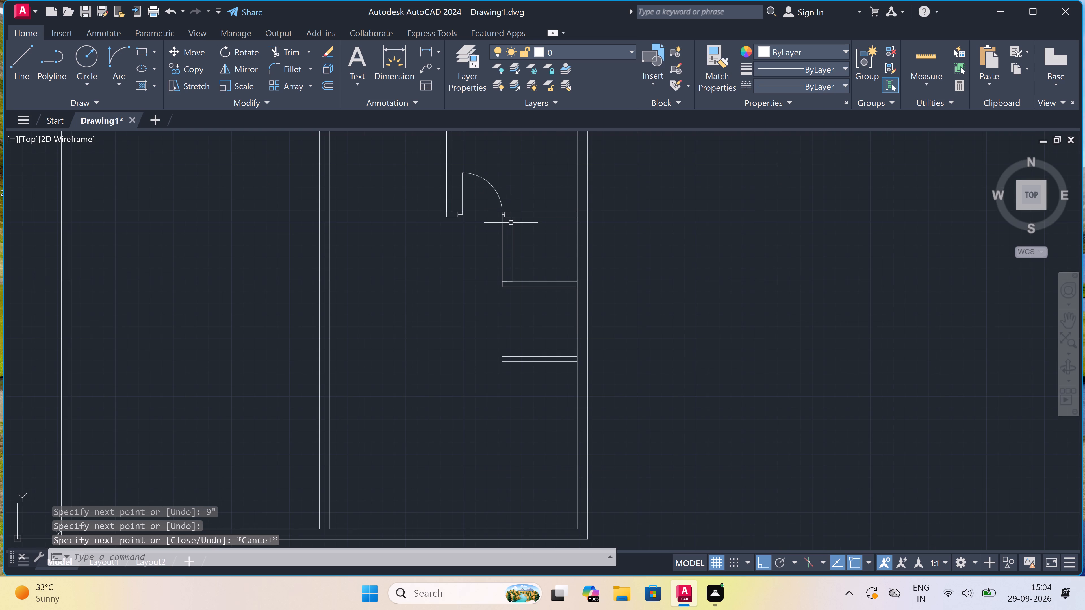
{"action": "scroll", "coordinate": [500, 204], "scroll_direction": "up", "scroll_amount": 5}
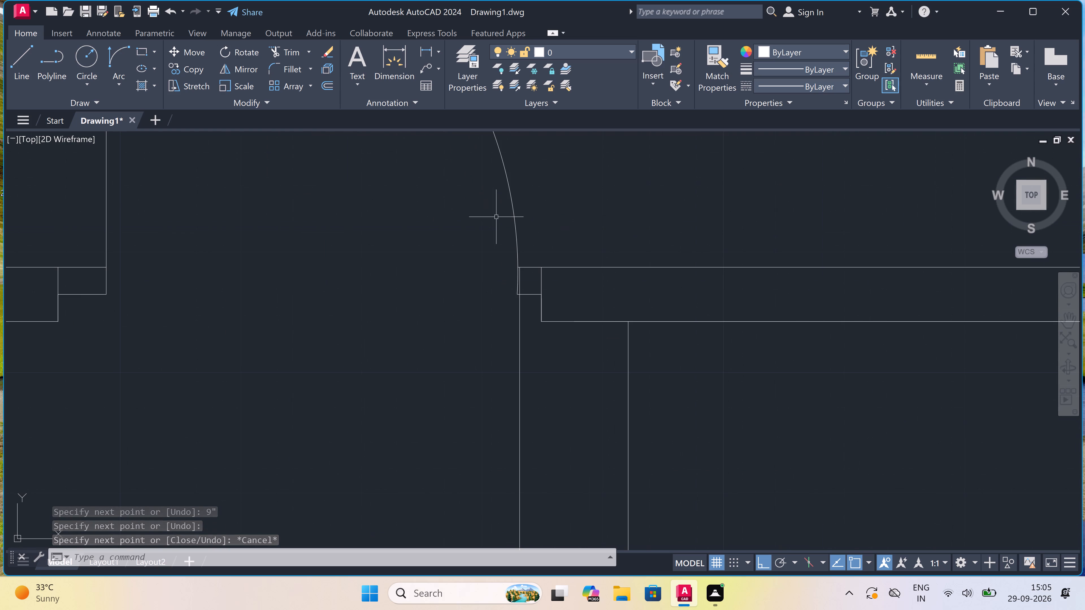
{"action": "type", "text": "l"}
{"action": "key", "text": "space"}
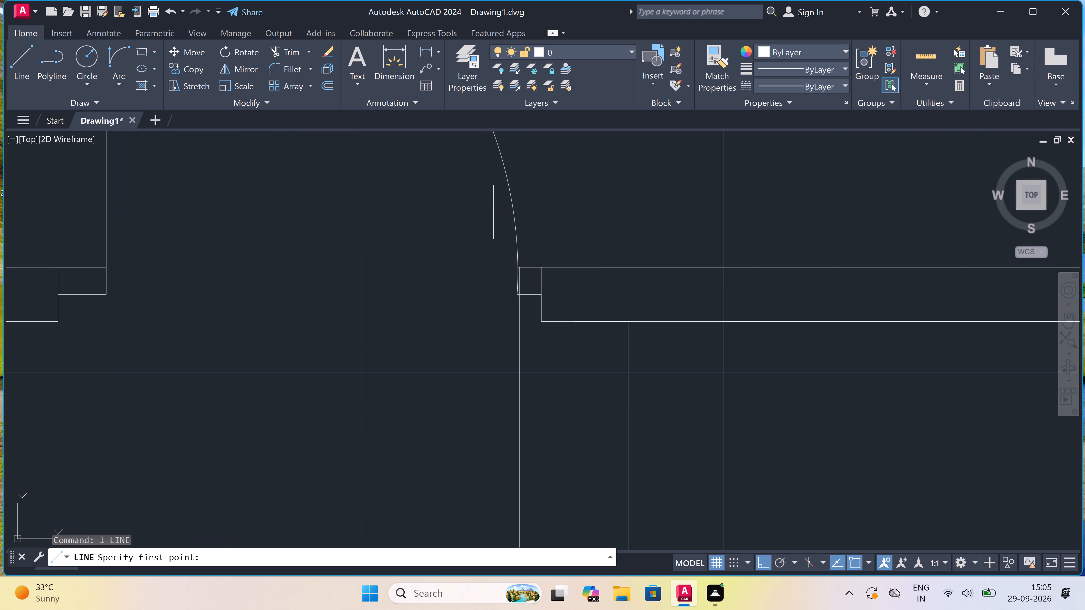
{"action": "left_click", "coordinate": [540, 321]}
{"action": "left_click", "coordinate": [521, 320]}
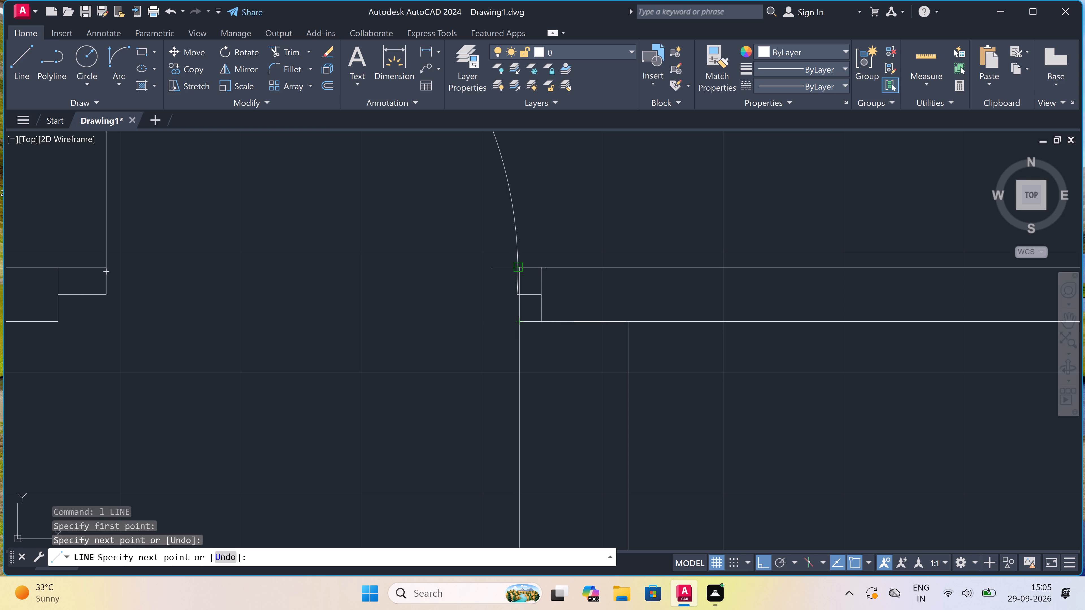
{"action": "key", "text": "Escape"}
Trim away the old door stop lines, swing arc and overhanging line end at the door wall's left corner.
{"action": "type", "text": "tr"}
{"action": "key", "text": "space"}
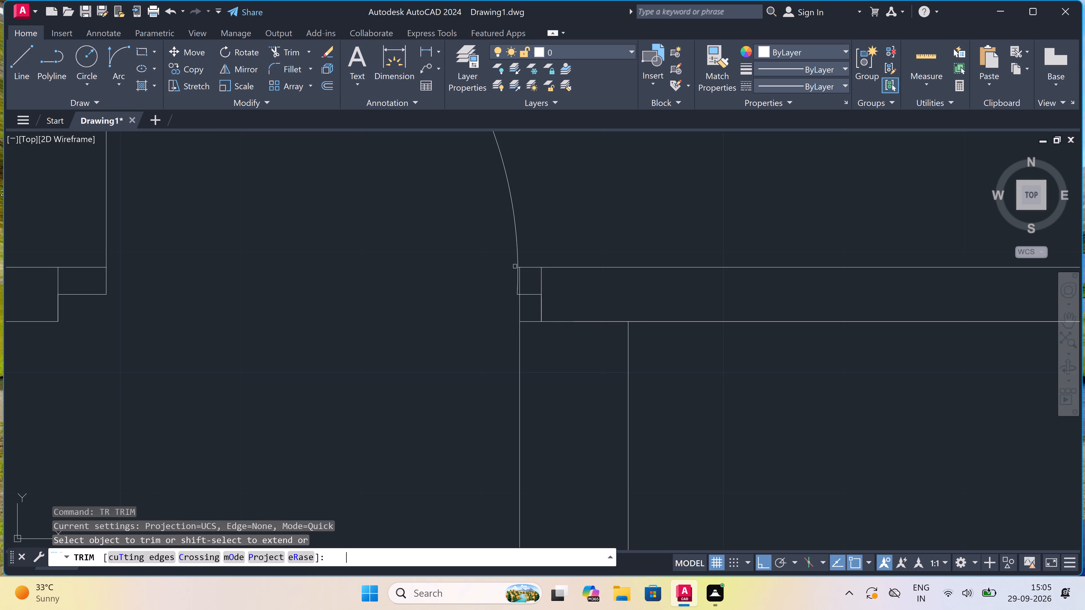
{"action": "scroll", "coordinate": [520, 276], "scroll_direction": "up", "scroll_amount": 3}
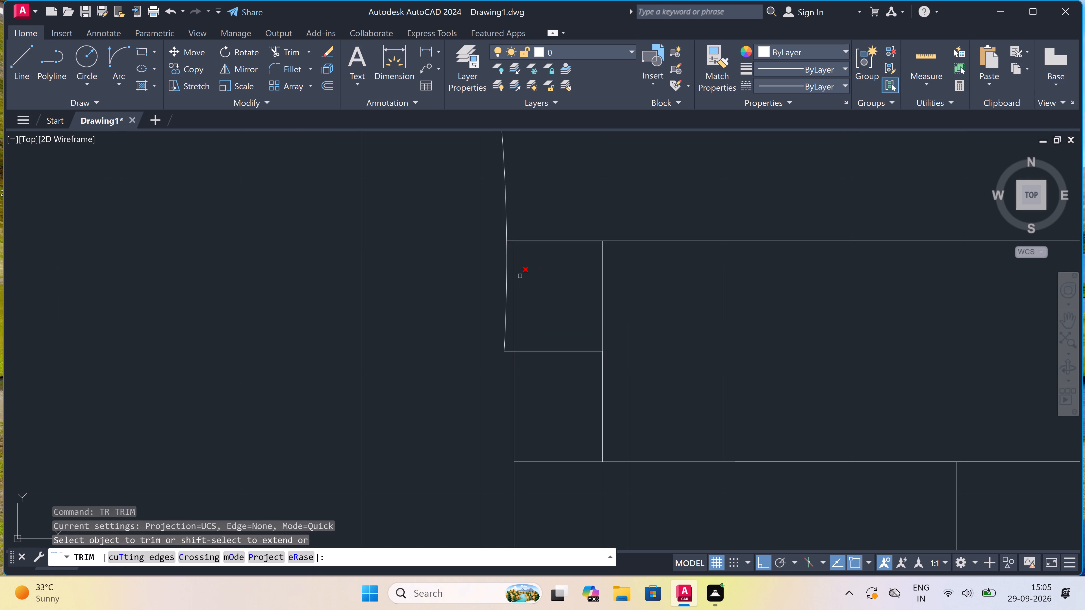
{"action": "left_click", "coordinate": [524, 296]}
{"action": "left_click", "coordinate": [539, 386]}
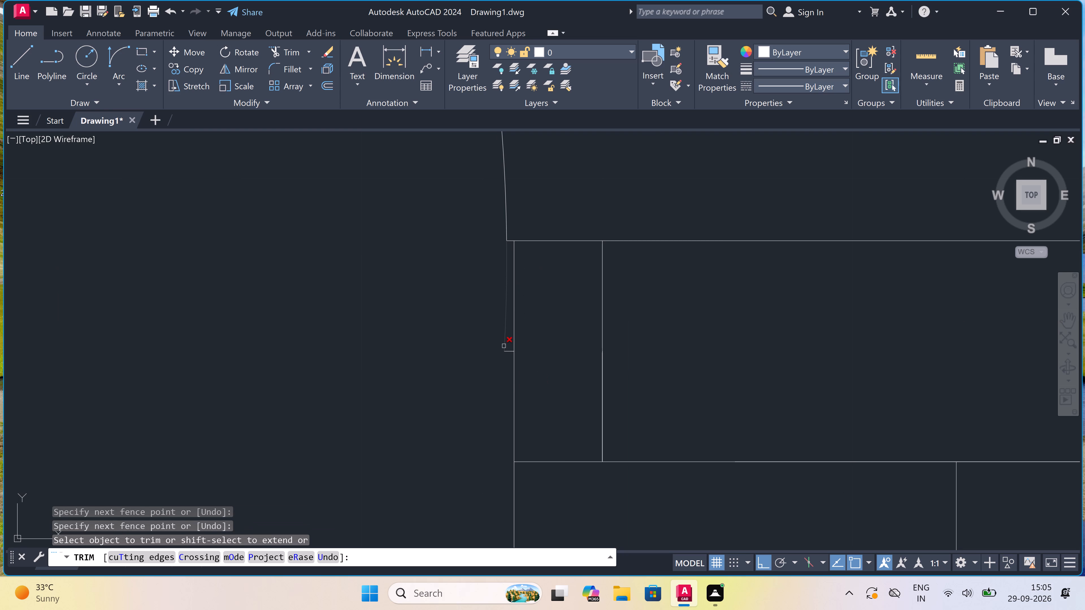
{"action": "scroll", "coordinate": [504, 346], "scroll_direction": "up", "scroll_amount": 2}
{"action": "left_click", "coordinate": [503, 346]}
{"action": "double_click", "coordinate": [507, 351]}
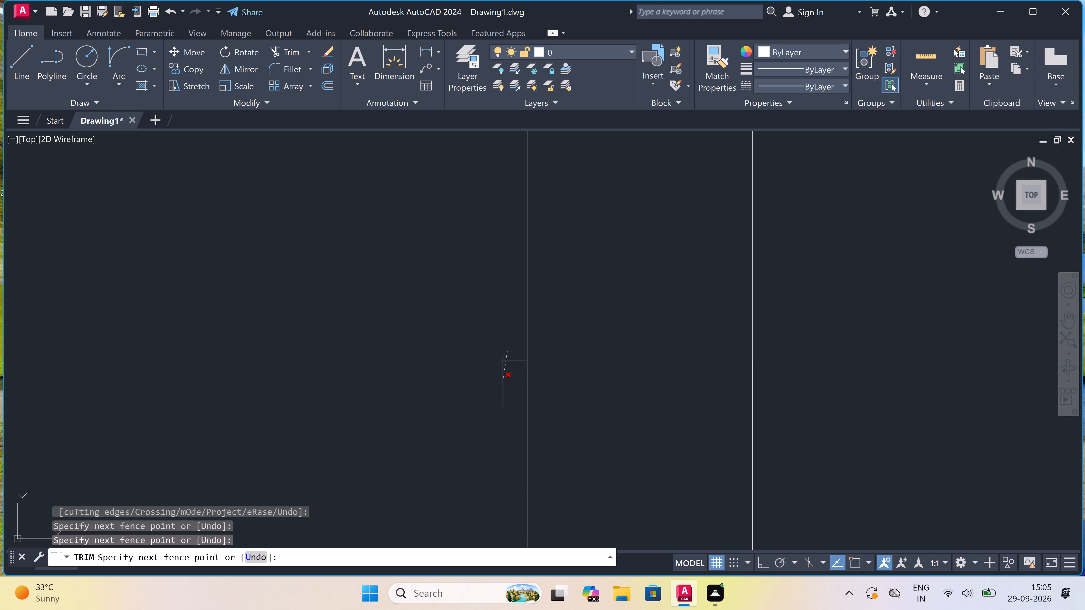
{"action": "left_click", "coordinate": [503, 381]}
{"action": "scroll", "coordinate": [502, 378], "scroll_direction": "down", "scroll_amount": 3}
{"action": "scroll", "coordinate": [509, 260], "scroll_direction": "up", "scroll_amount": 3}
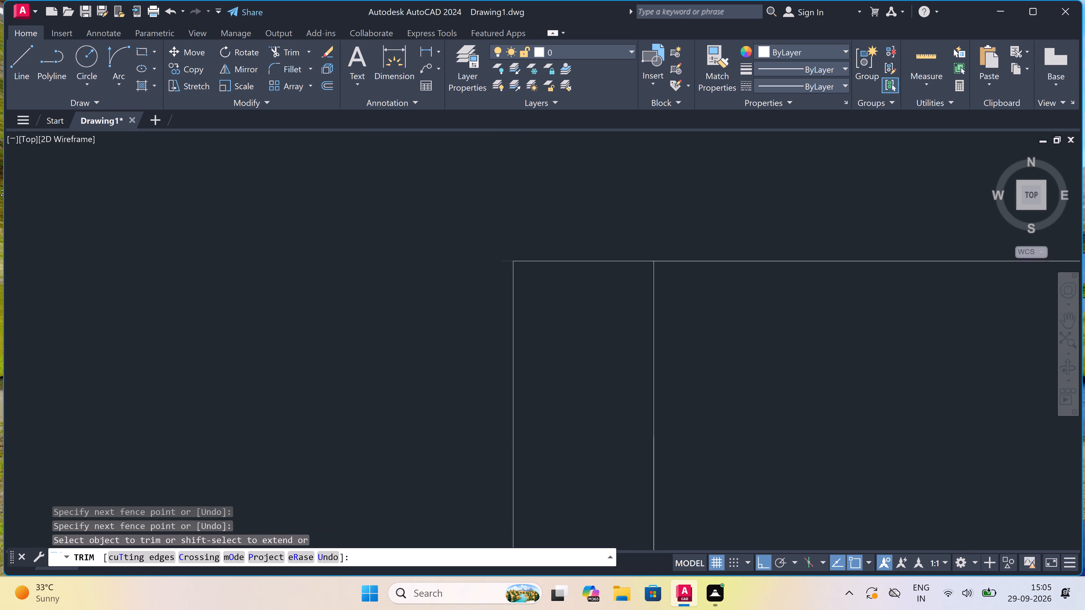
{"action": "left_click", "coordinate": [509, 260]}
Trim away both halves of the old jamb line inside the door wall's left end.
{"action": "scroll", "coordinate": [487, 301], "scroll_direction": "down", "scroll_amount": 6}
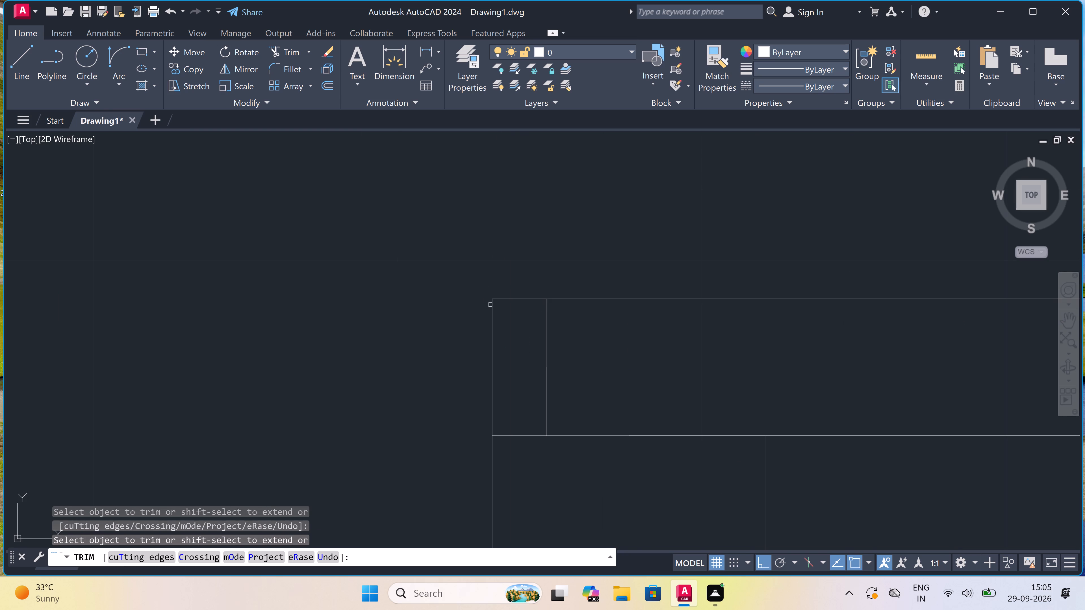
{"action": "left_click", "coordinate": [516, 334]}
{"action": "left_click", "coordinate": [580, 339]}
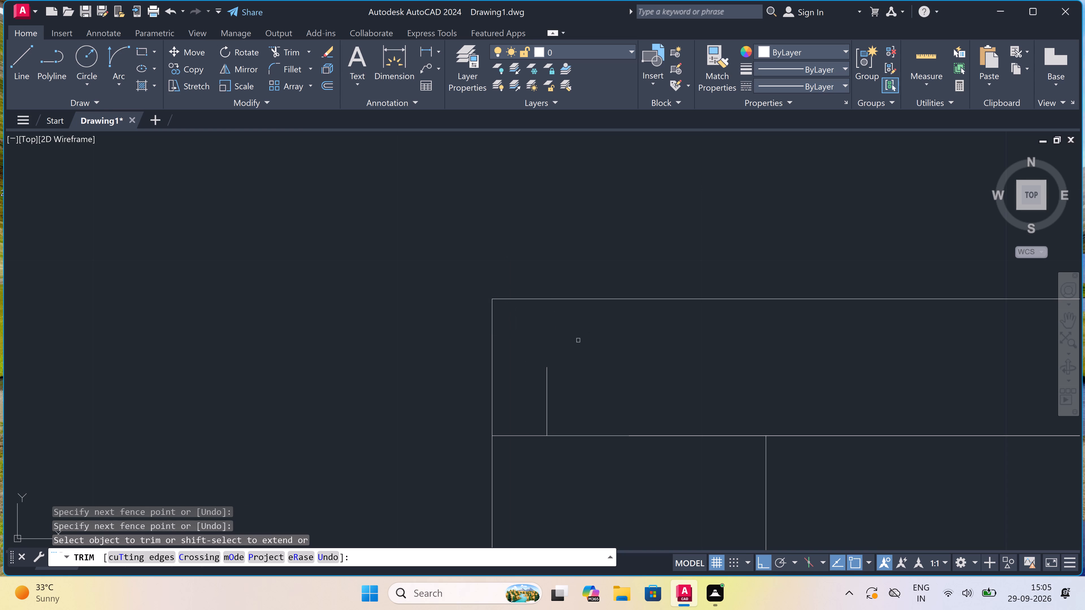
{"action": "left_click", "coordinate": [543, 370]}
{"action": "left_click", "coordinate": [572, 395]}
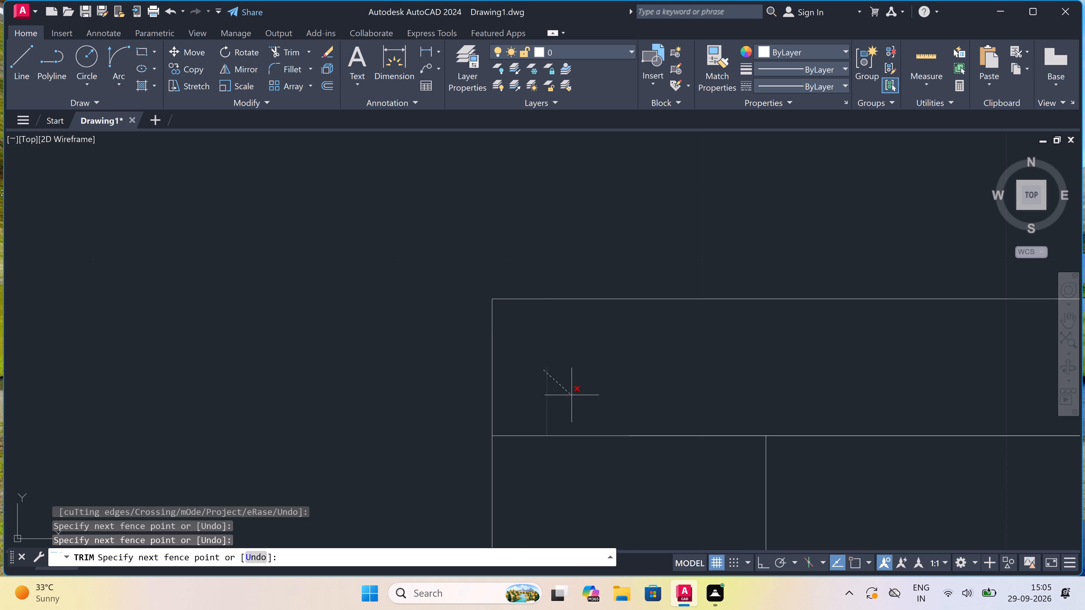
{"action": "scroll", "coordinate": [565, 376], "scroll_direction": "down", "scroll_amount": 5}
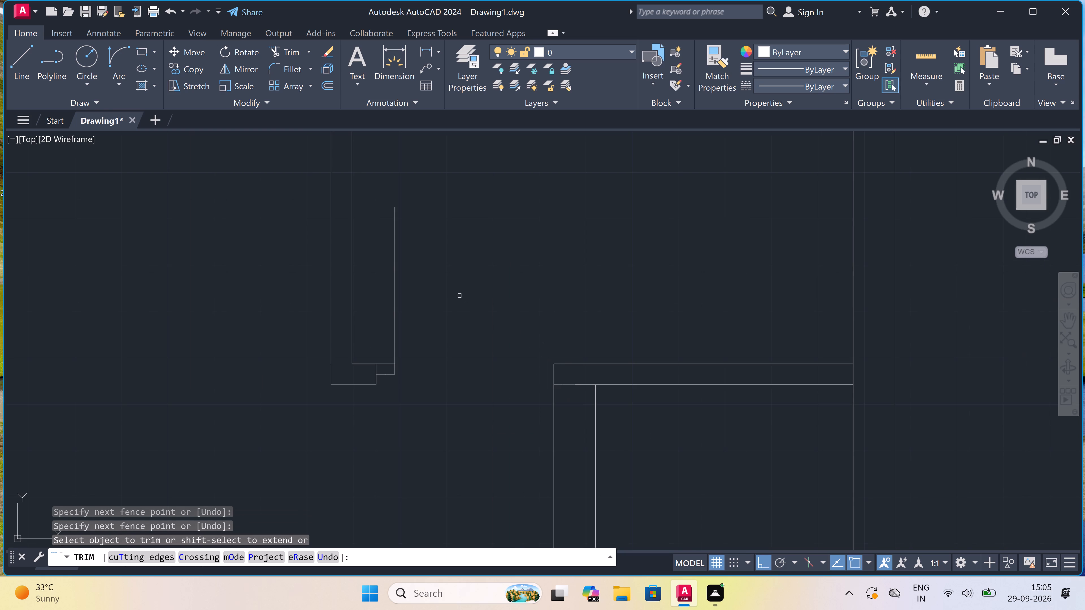
{"action": "key", "text": "Escape"}
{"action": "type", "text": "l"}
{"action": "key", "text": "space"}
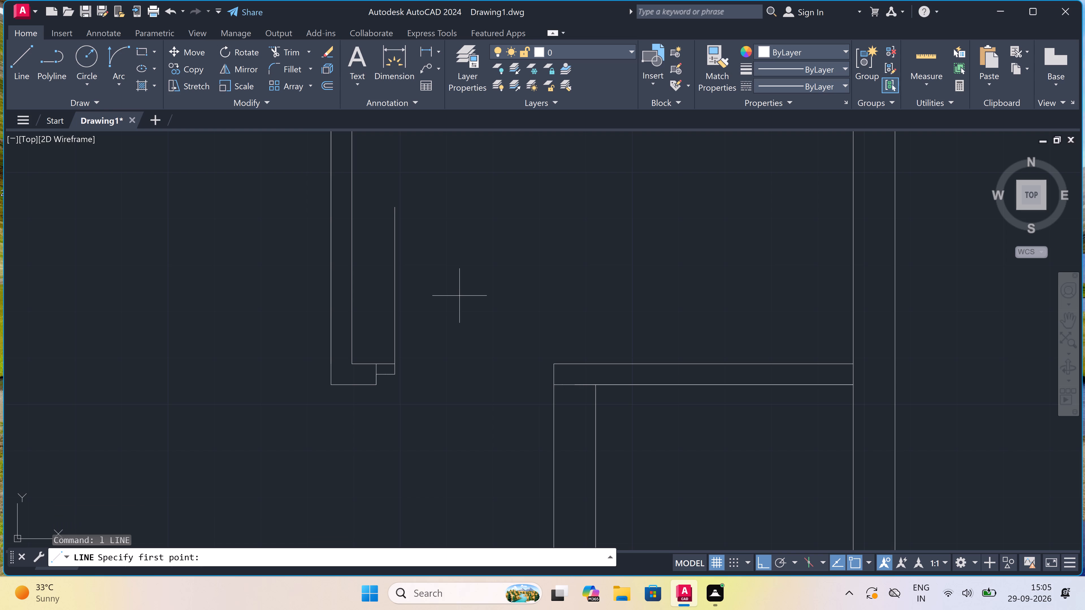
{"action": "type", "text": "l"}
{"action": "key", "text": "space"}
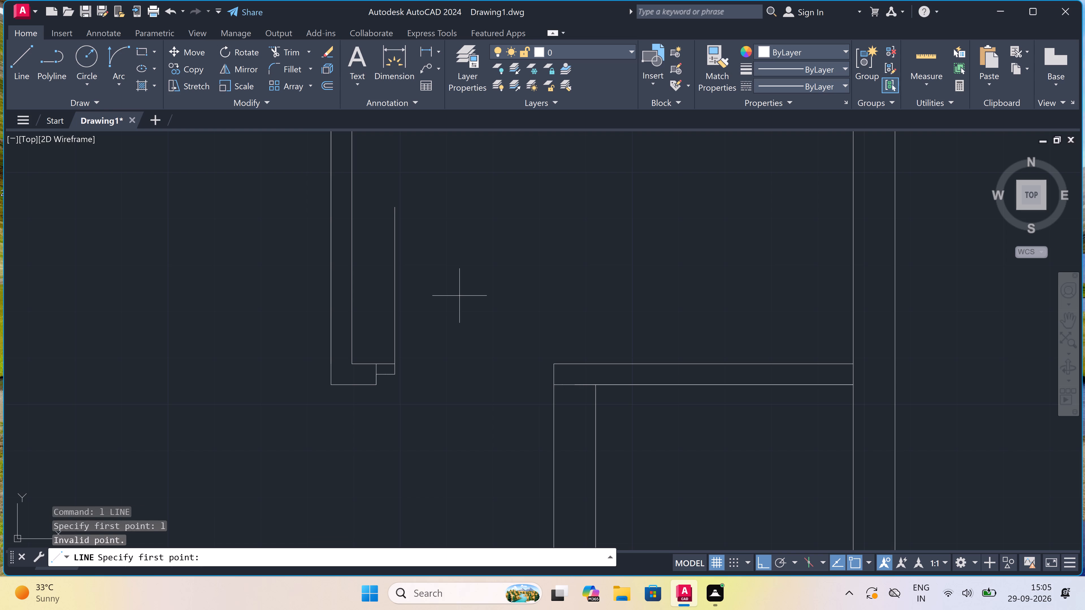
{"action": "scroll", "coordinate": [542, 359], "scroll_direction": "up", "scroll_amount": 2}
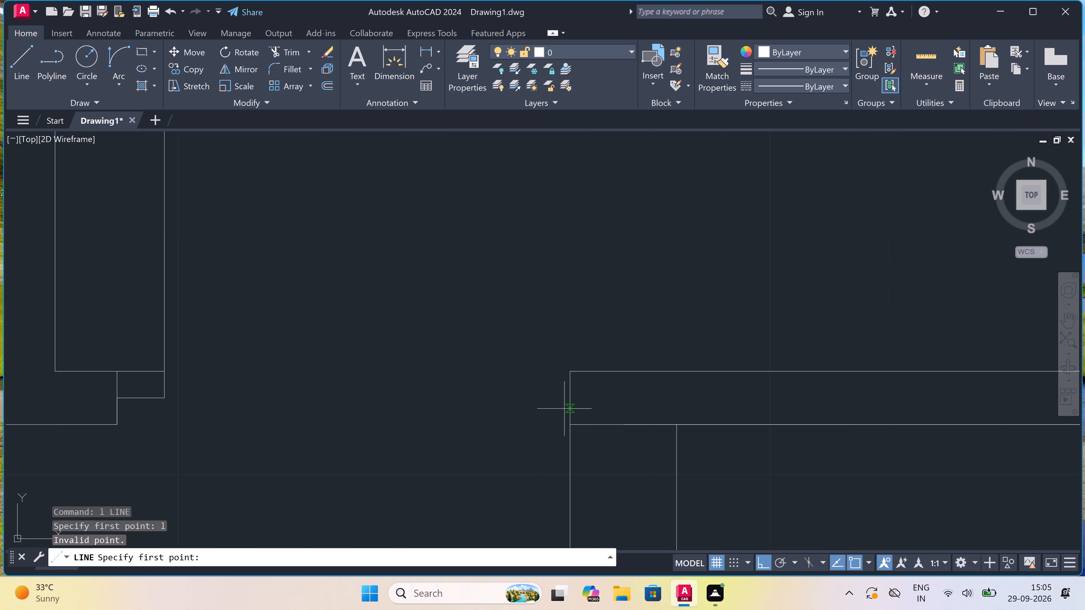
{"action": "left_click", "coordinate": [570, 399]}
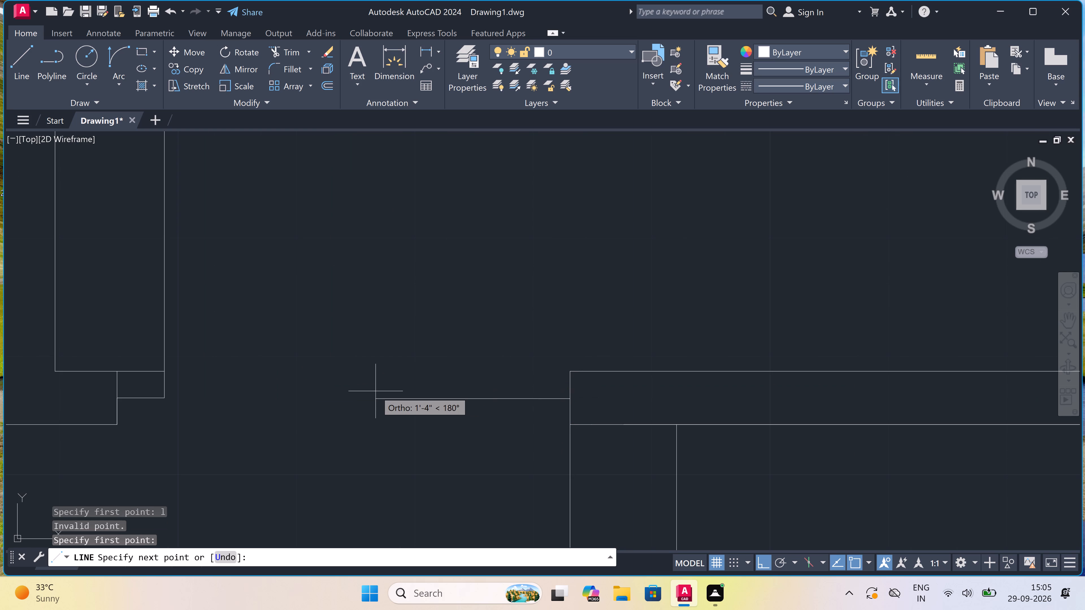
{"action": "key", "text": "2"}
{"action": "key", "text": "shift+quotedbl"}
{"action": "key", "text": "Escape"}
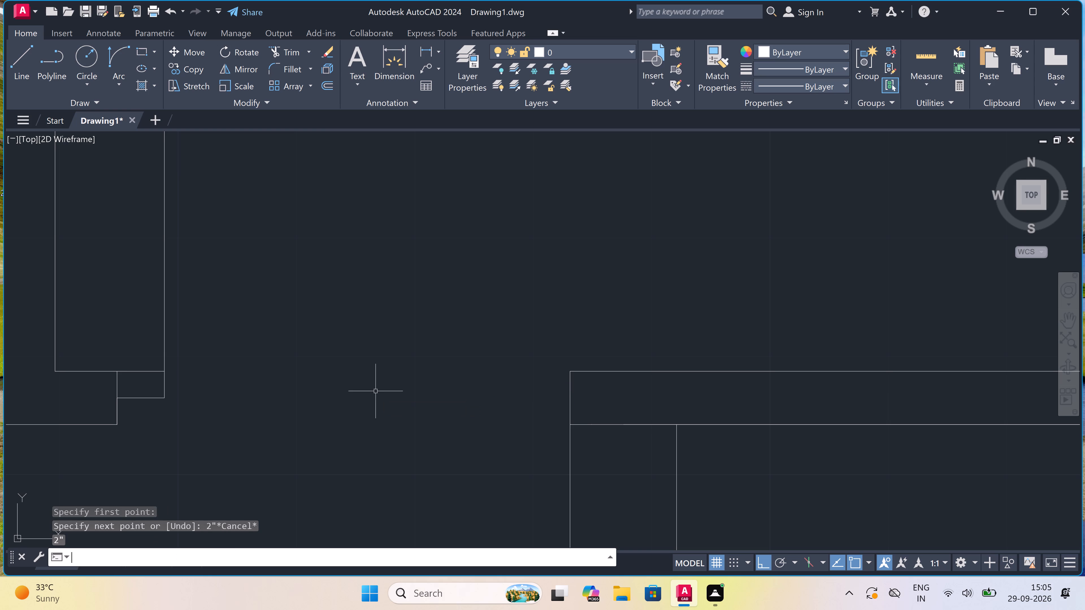
Draw a 2" door stop line leftward from the midpoint of the door wall's left end.
{"action": "type", "text": "l"}
{"action": "key", "text": "space"}
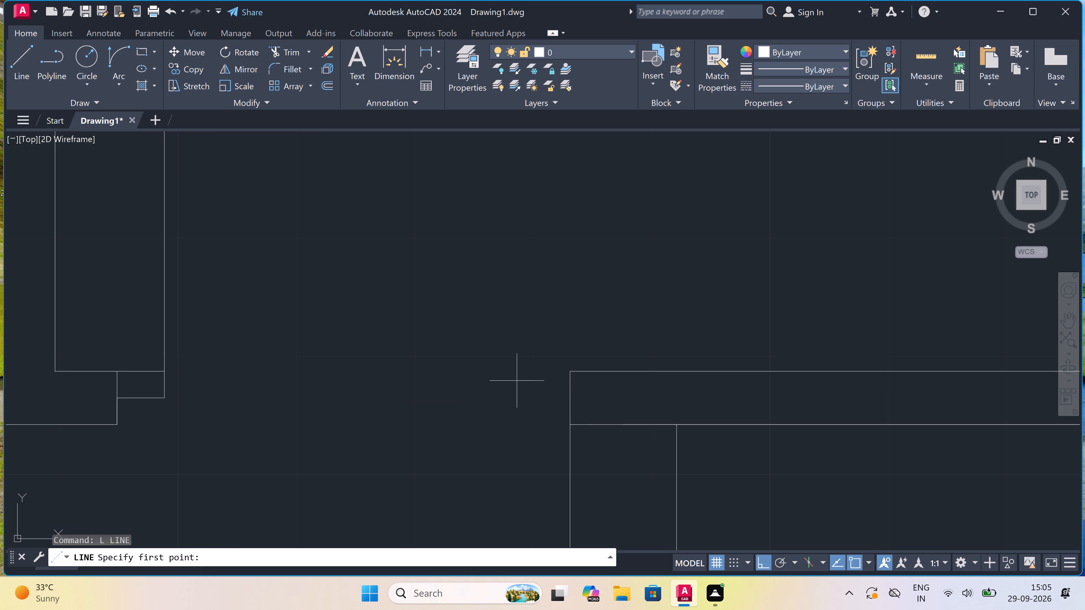
{"action": "left_click", "coordinate": [569, 396]}
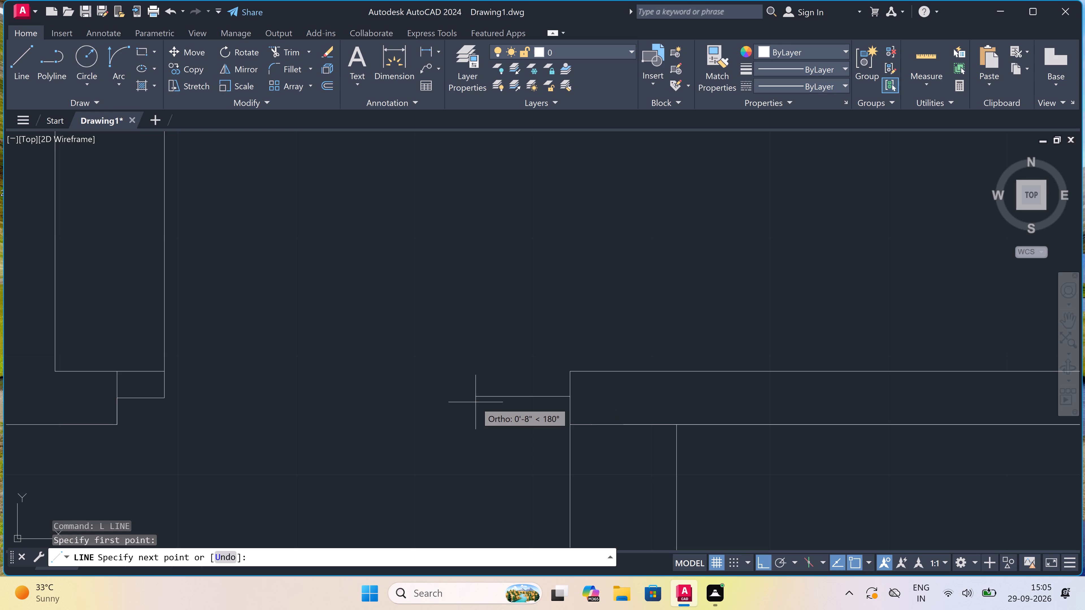
{"action": "key", "text": "2"}
{"action": "type", "text": "\""}
{"action": "key", "text": "space"}
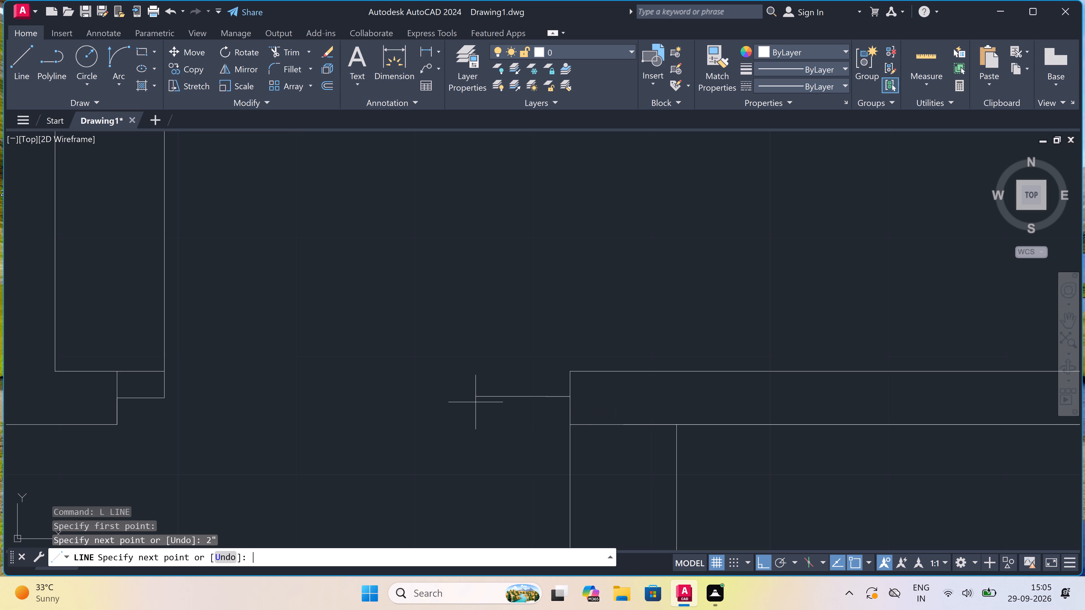
{"action": "key", "text": "Escape"}
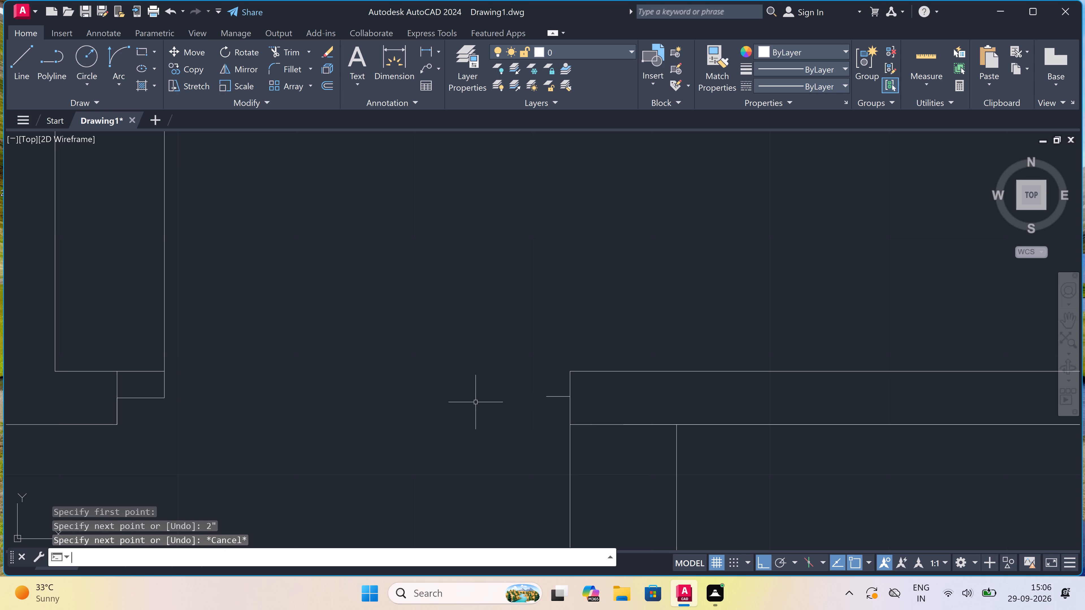
Draw the door swing as a start-end-direction arc from the leaf's top to the new stop's outer end, with a horizontal start tangent.
{"action": "scroll", "coordinate": [476, 402], "scroll_direction": "down", "scroll_amount": 2}
{"action": "scroll", "coordinate": [472, 341], "scroll_direction": "up", "scroll_amount": 1}
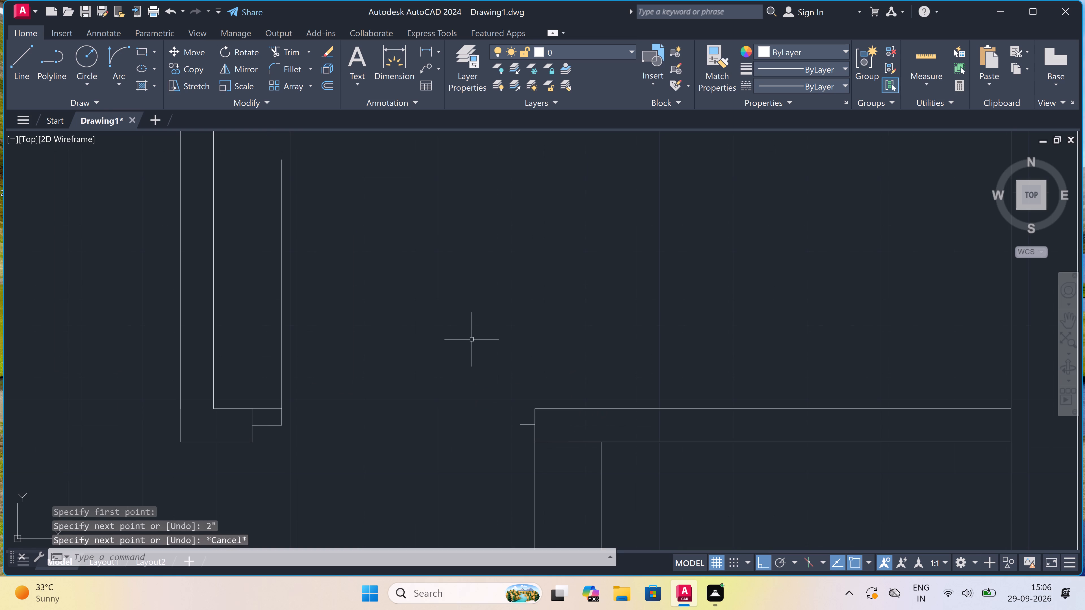
{"action": "left_click", "coordinate": [121, 47]}
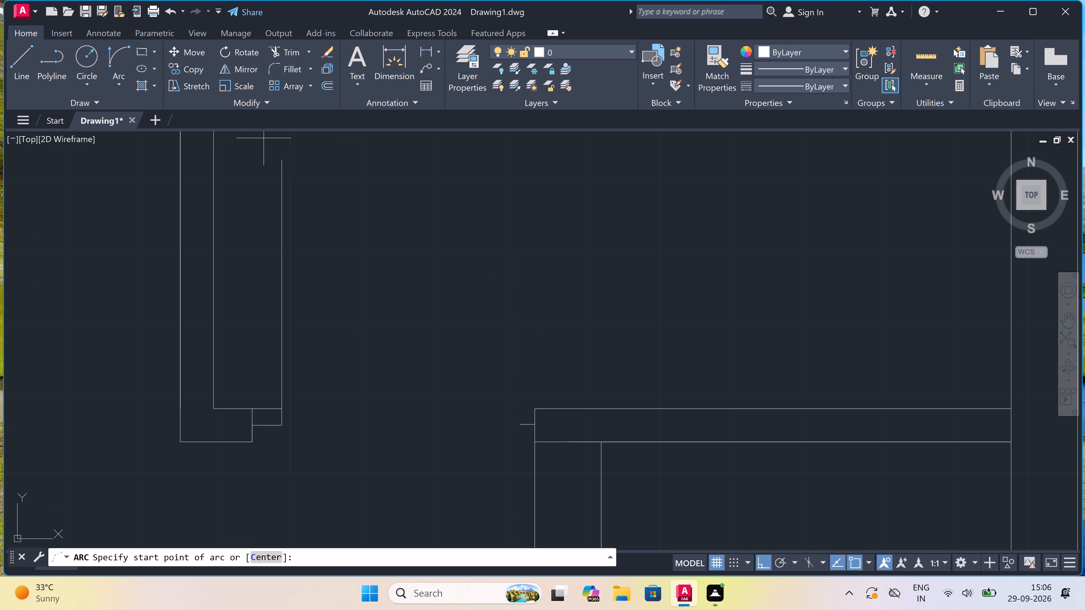
{"action": "left_click", "coordinate": [283, 158]}
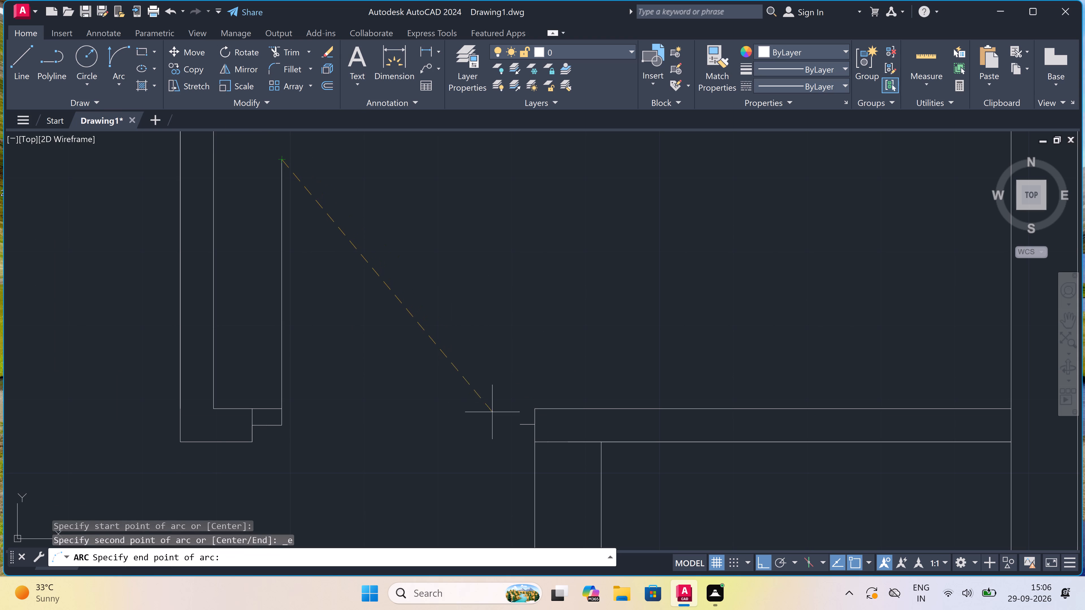
{"action": "left_click", "coordinate": [519, 426]}
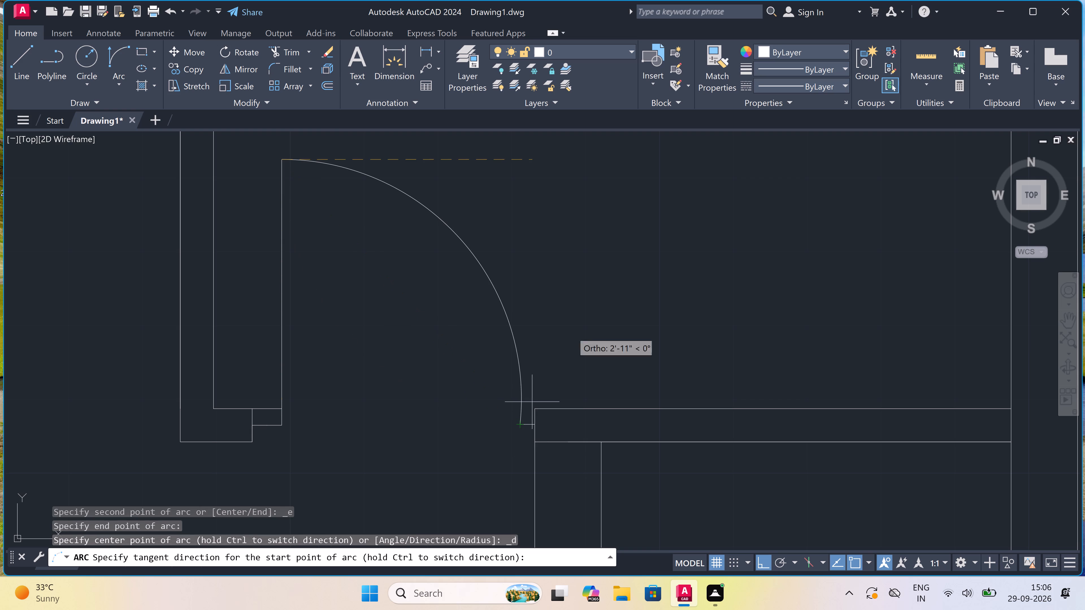
{"action": "double_click", "coordinate": [577, 323]}
Draw a horizontal jamb line across the small lower room's 9" left wall, a short distance below its upper end.
{"action": "scroll", "coordinate": [516, 364], "scroll_direction": "down", "scroll_amount": 3}
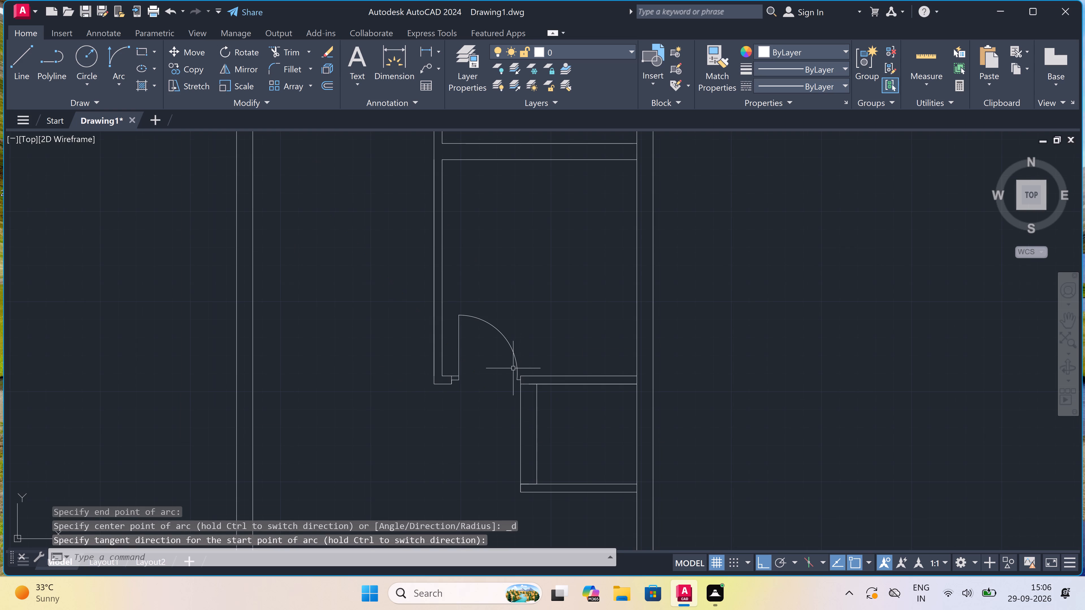
{"action": "type", "text": "l"}
{"action": "key", "text": "space"}
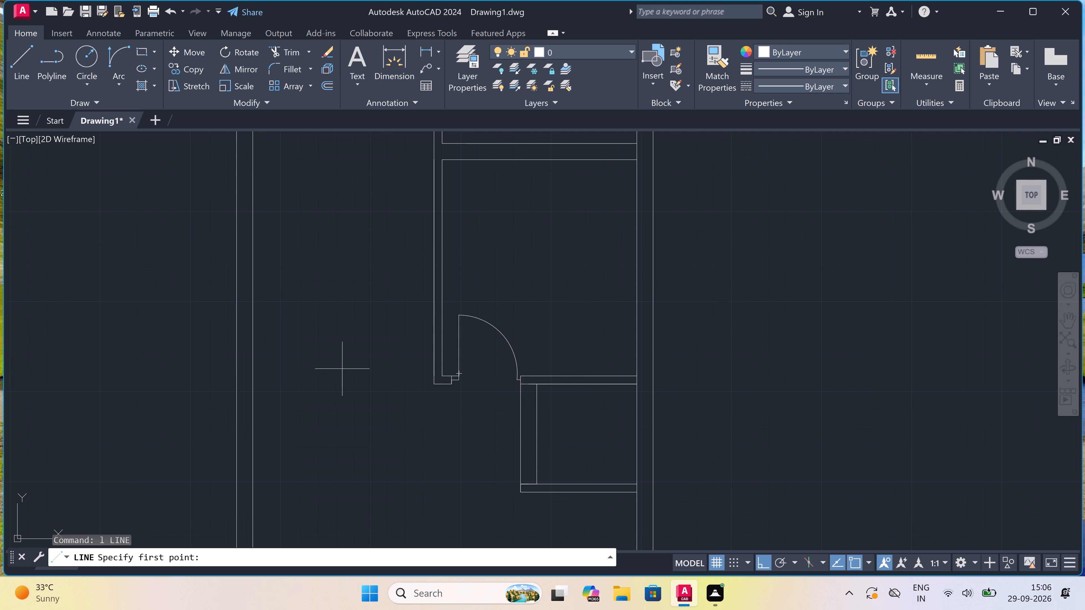
{"action": "scroll", "coordinate": [522, 403], "scroll_direction": "up", "scroll_amount": 2}
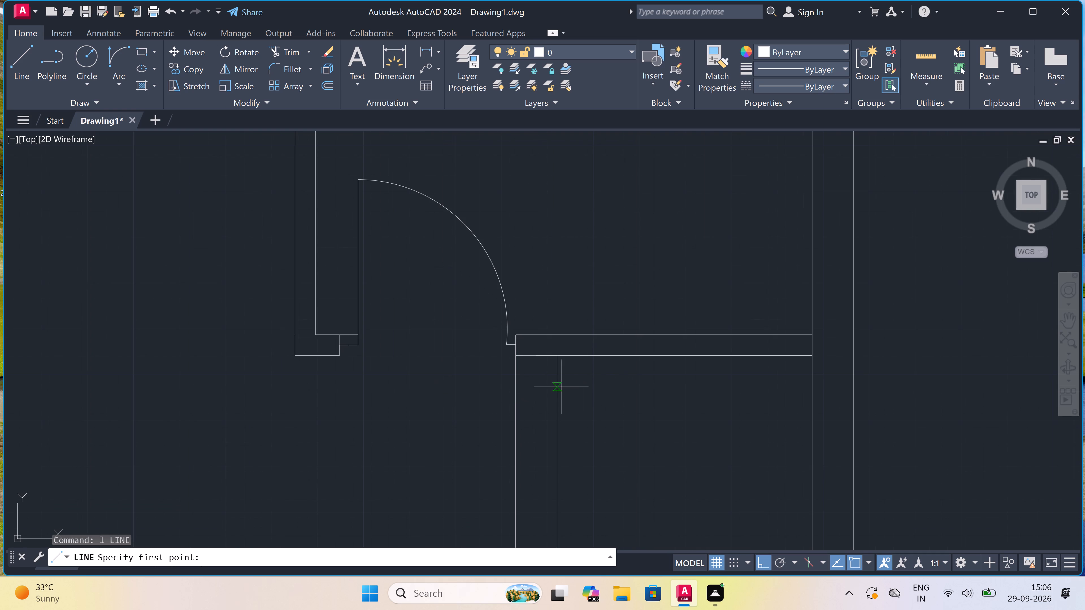
{"action": "left_click_drag", "start_coordinate": [557, 384], "coordinate": [554, 384]}
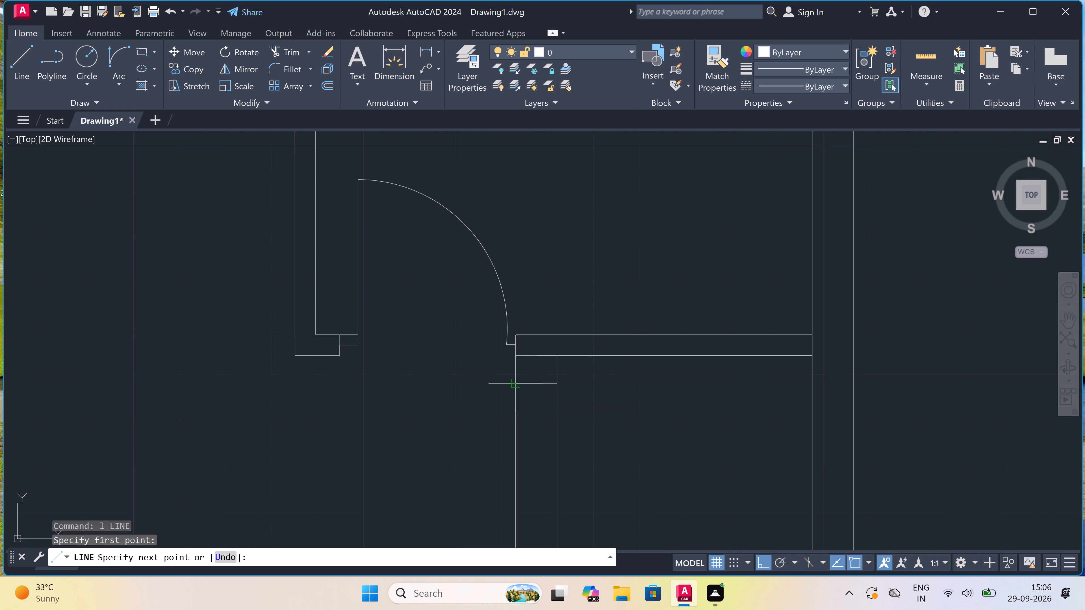
{"action": "left_click", "coordinate": [523, 385]}
{"action": "left_click", "coordinate": [535, 386]}
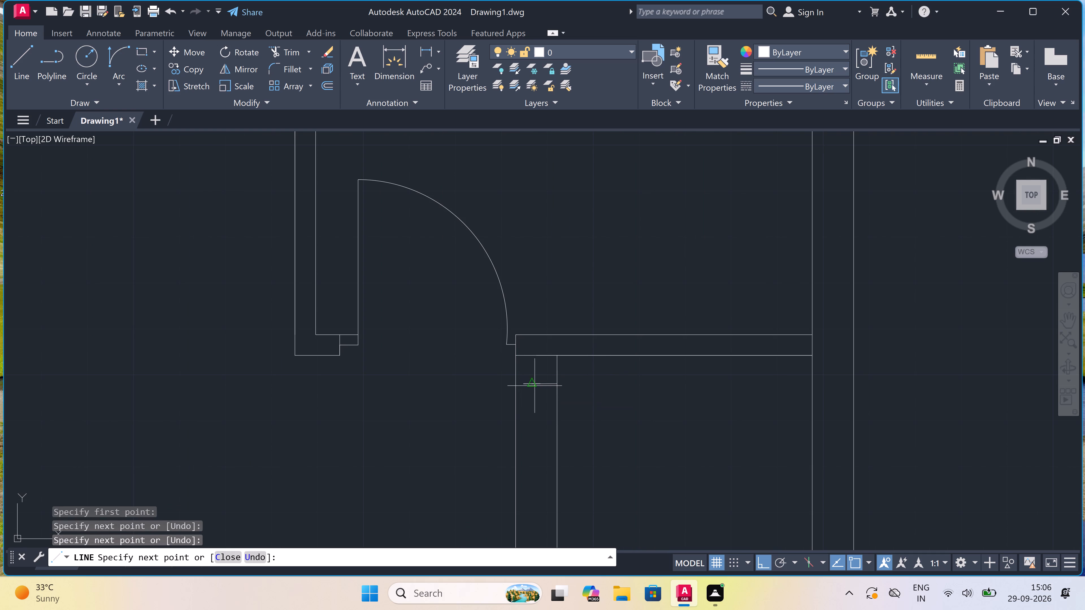
{"action": "scroll", "coordinate": [535, 386], "scroll_direction": "up", "scroll_amount": 2}
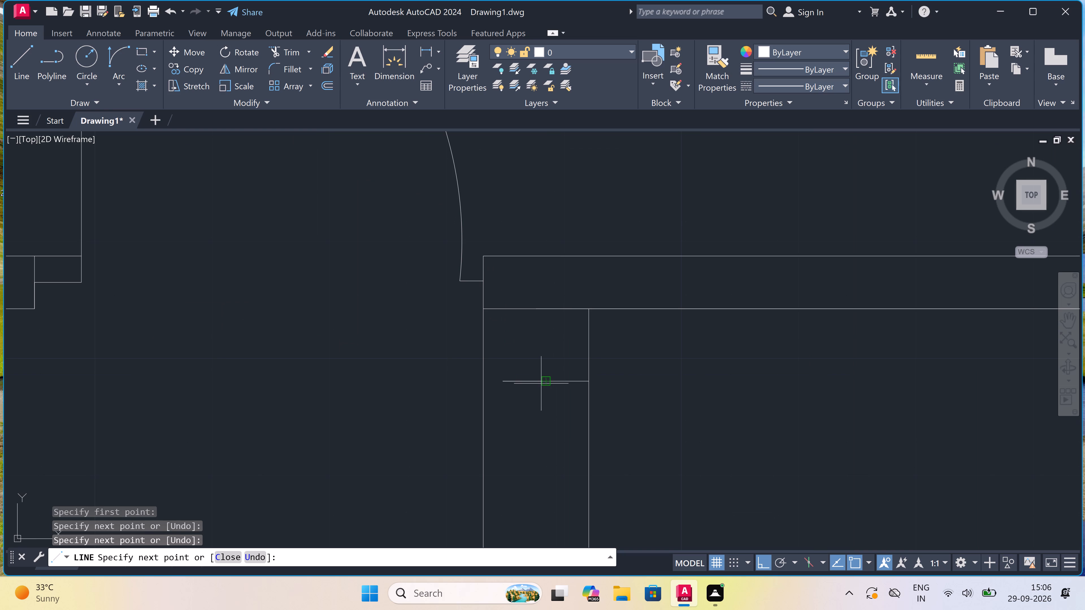
{"action": "left_click", "coordinate": [479, 384]}
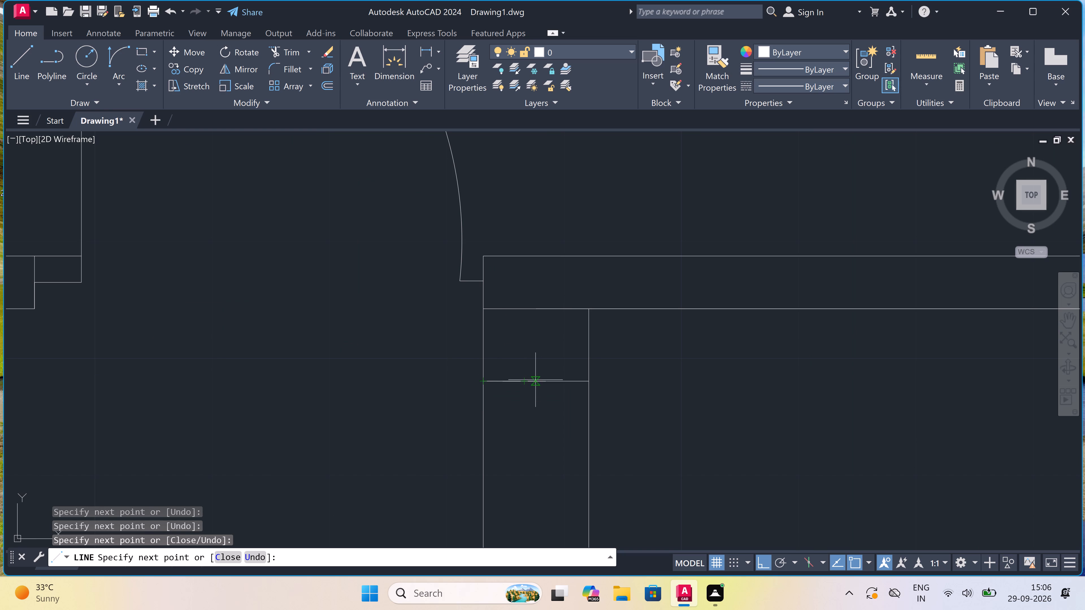
From the upper jamb line's midpoint, draw a 2" stop downward and a 3' door leaf line rightward into the room.
{"action": "left_click", "coordinate": [535, 379]}
{"action": "key", "text": "2"}
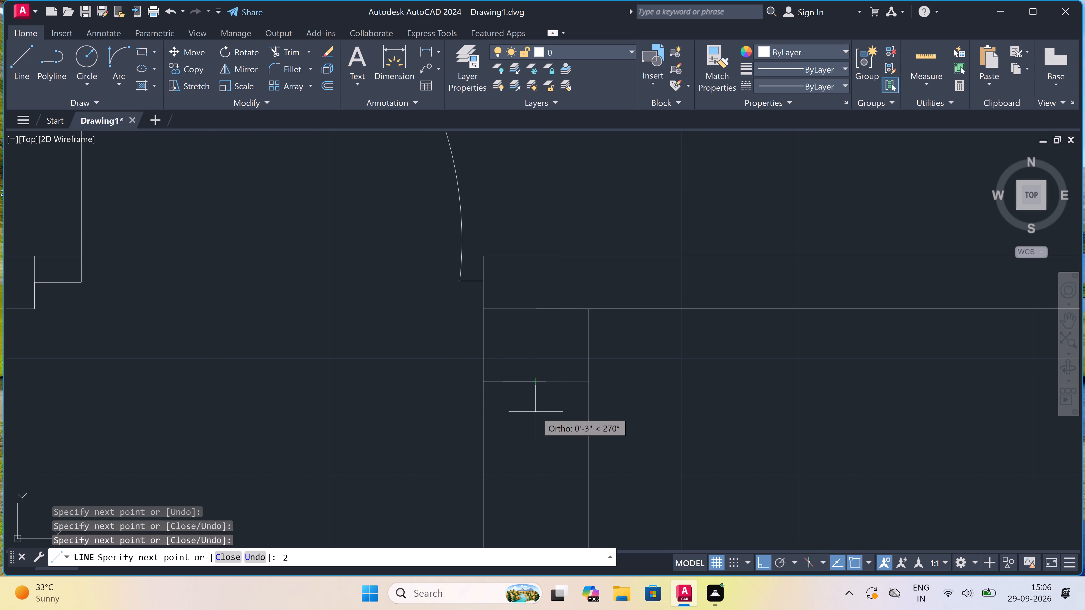
{"action": "type", "text": "\""}
{"action": "key", "text": "space"}
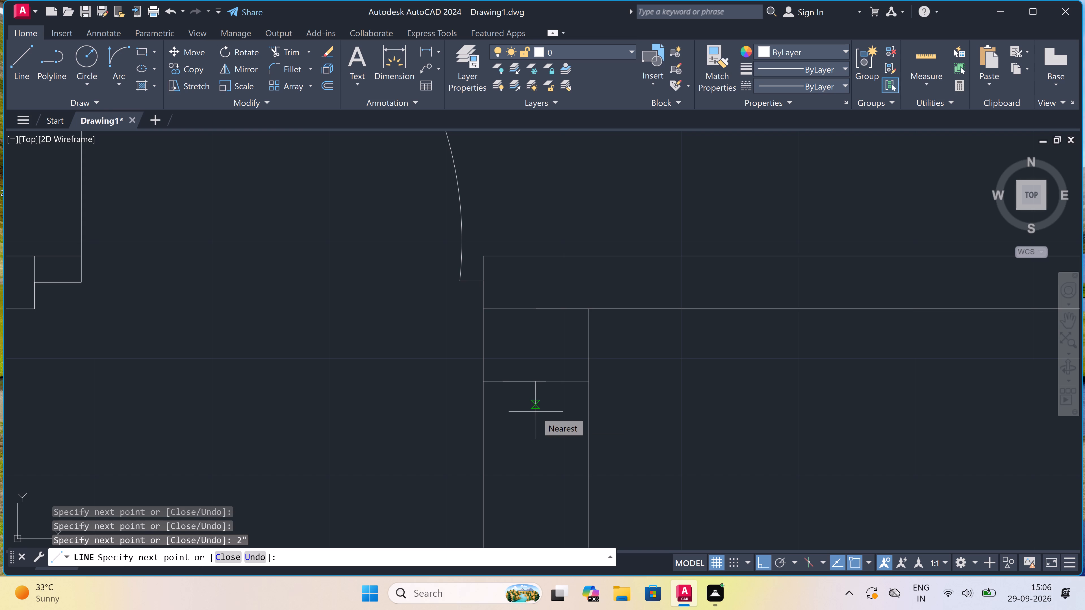
{"action": "type", "text": "3'"}
{"action": "key", "text": "space"}
{"action": "key", "text": "Escape"}
Draw a matching horizontal jamb line across the same 9" wall, a short distance above its lower end.
{"action": "key", "text": "space"}
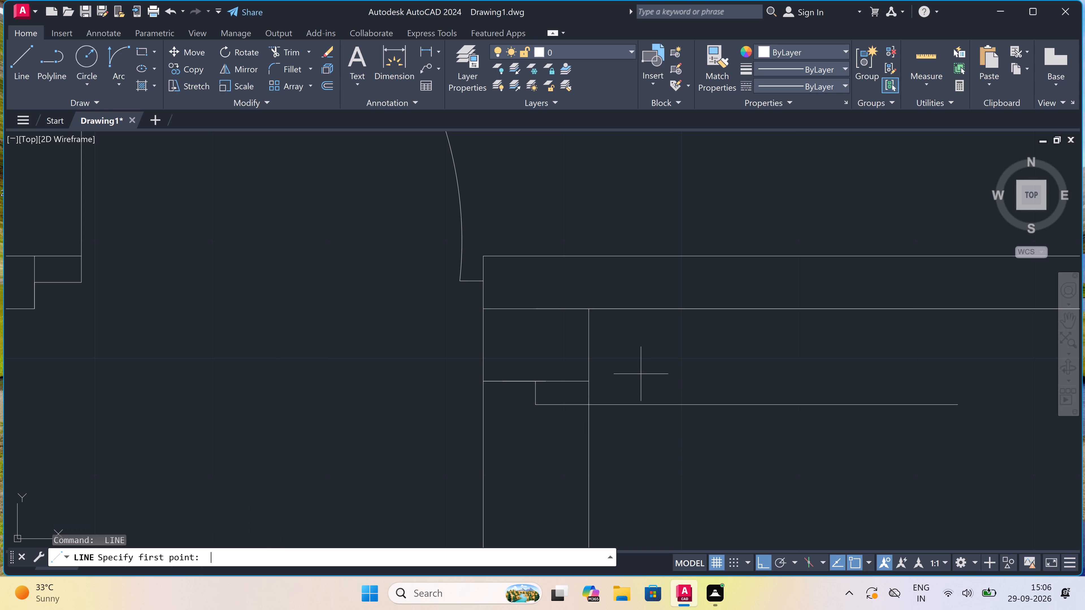
{"action": "scroll", "coordinate": [578, 343], "scroll_direction": "down", "scroll_amount": 4}
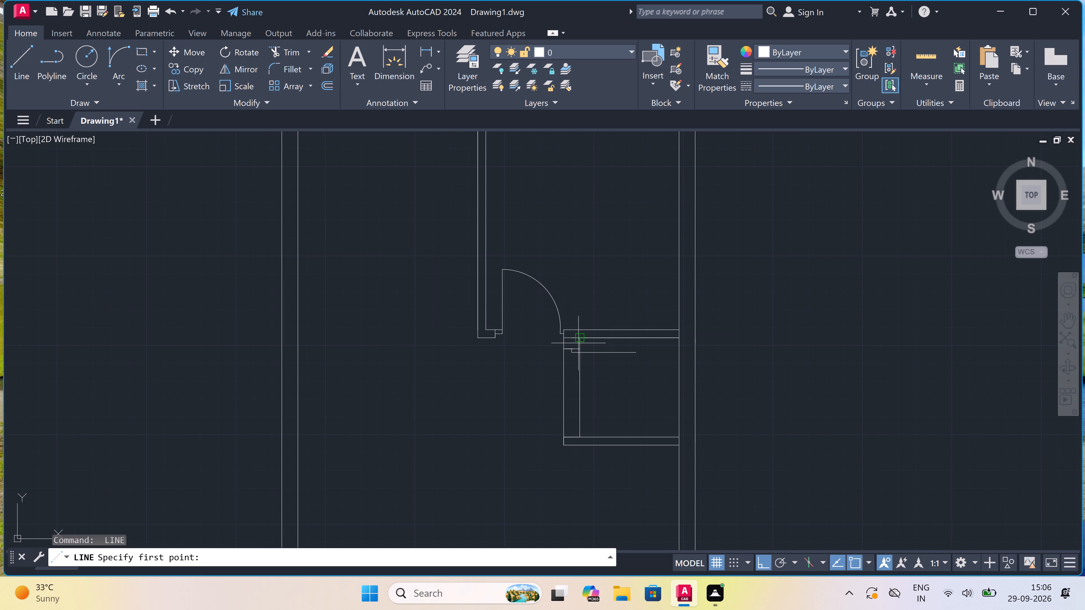
{"action": "scroll", "coordinate": [591, 422], "scroll_direction": "up", "scroll_amount": 1}
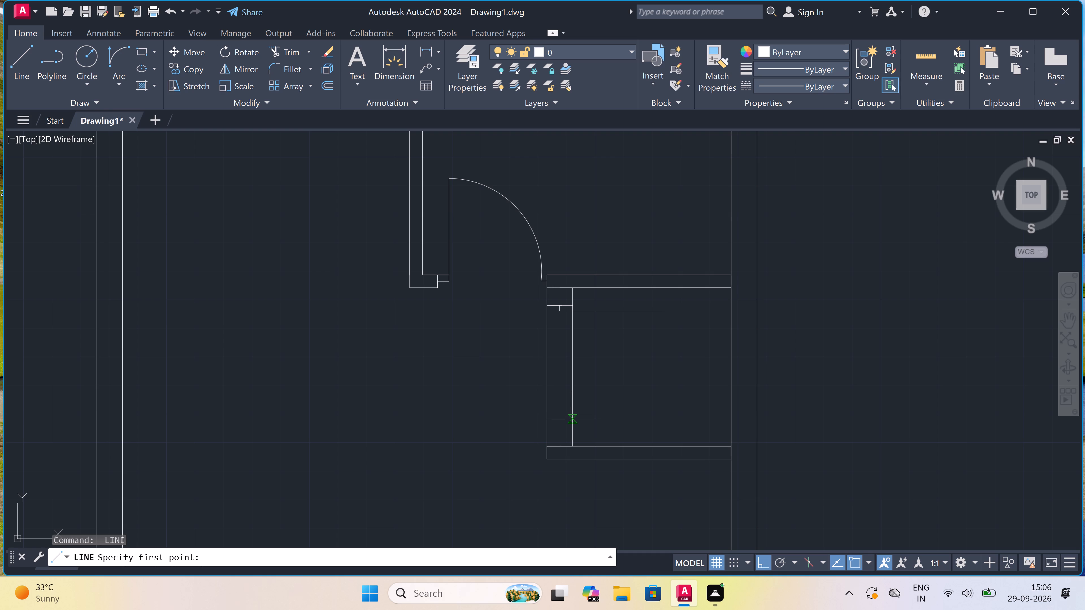
{"action": "left_click", "coordinate": [571, 424]}
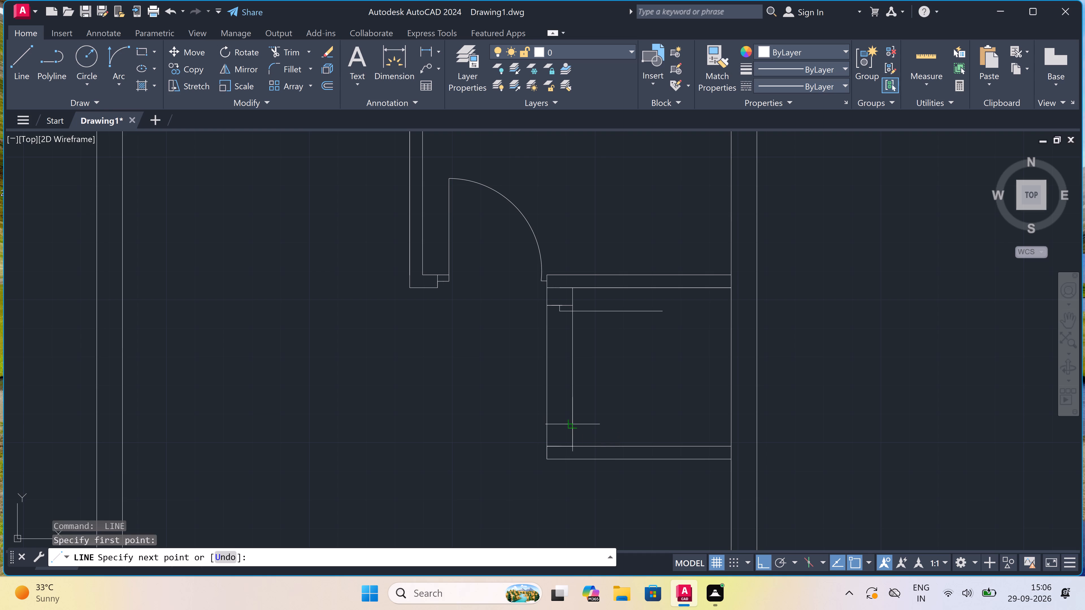
{"action": "scroll", "coordinate": [552, 418], "scroll_direction": "up", "scroll_amount": 3}
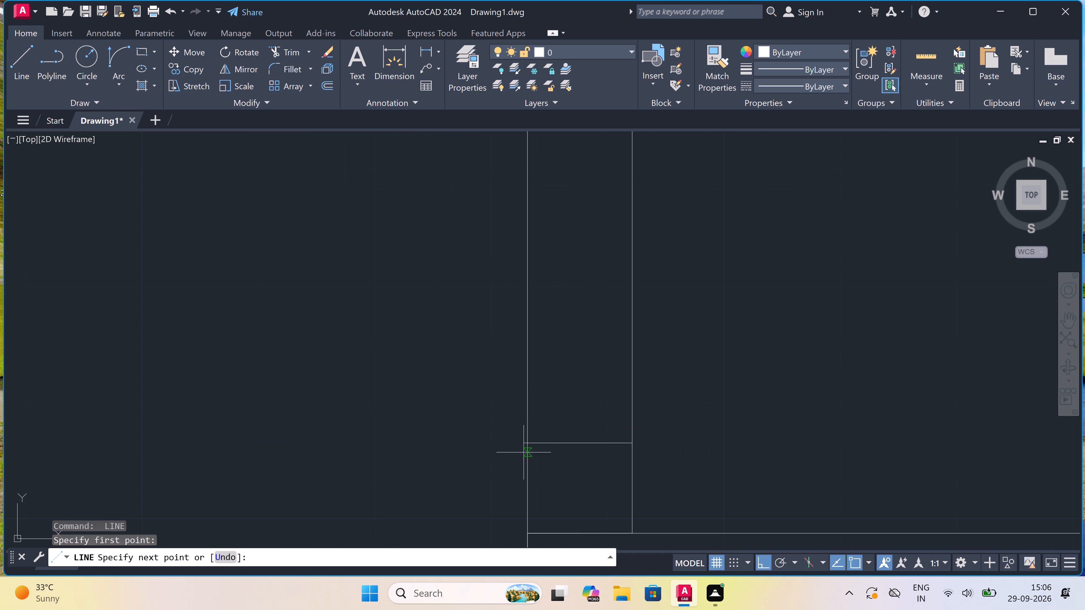
{"action": "left_click", "coordinate": [526, 445]}
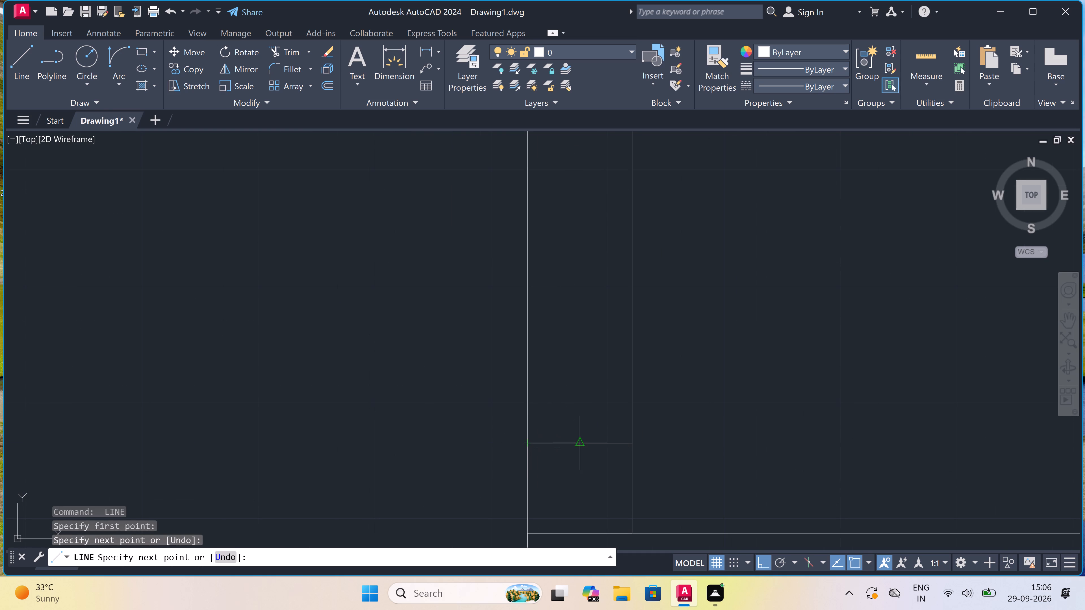
From the lower jamb line's midpoint, draw a 2" stop upward and a 3' door leaf line rightward into the room.
{"action": "left_click", "coordinate": [580, 445]}
{"action": "key", "text": "2"}
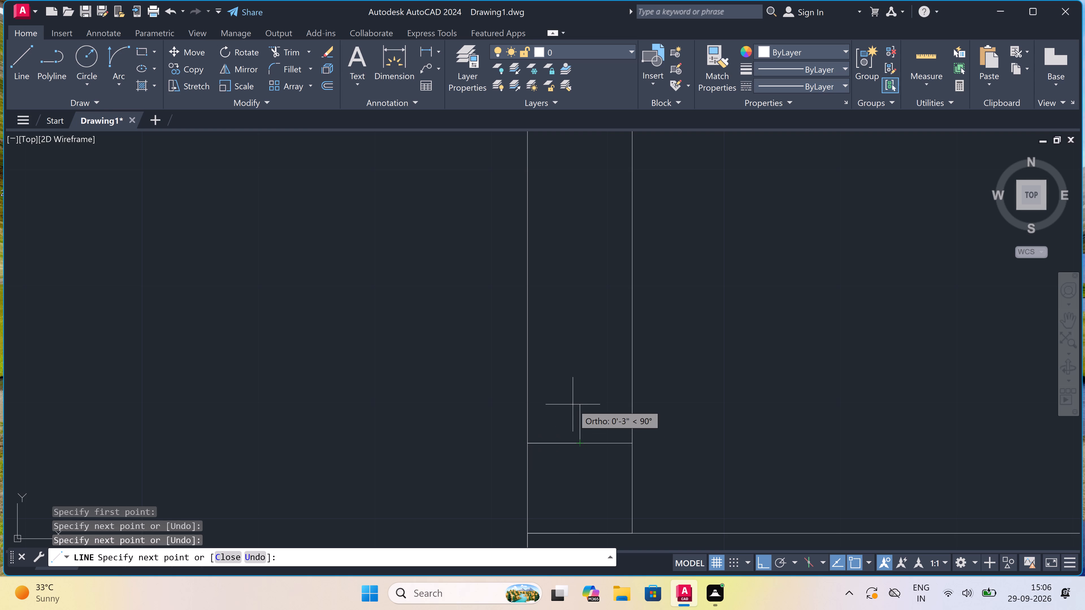
{"action": "type", "text": "\""}
{"action": "key", "text": "space"}
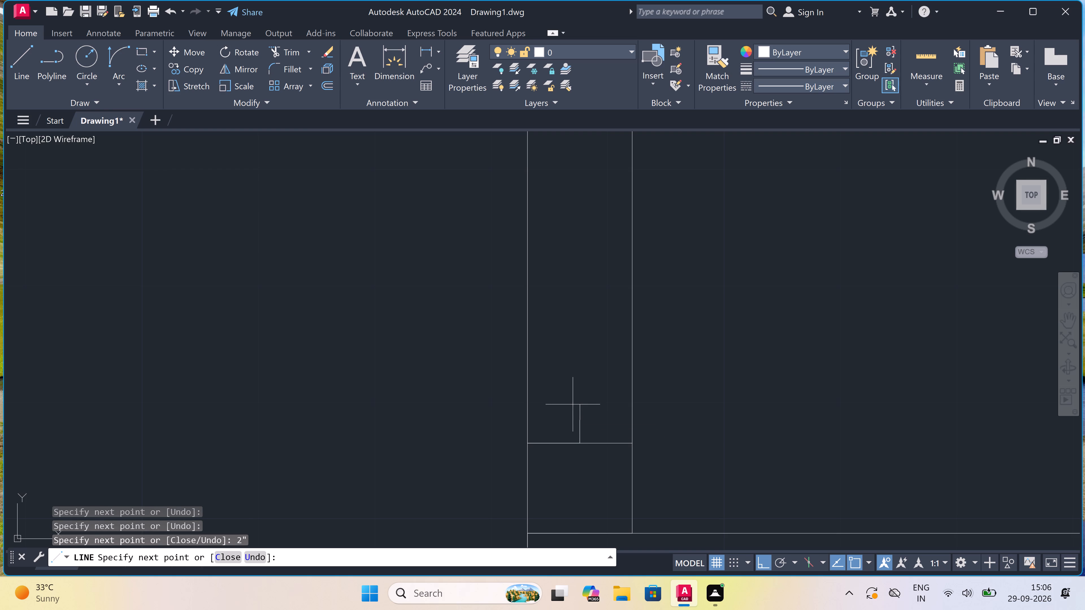
{"action": "scroll", "coordinate": [579, 407], "scroll_direction": "down", "scroll_amount": 3}
{"action": "scroll", "coordinate": [619, 386], "scroll_direction": "up", "scroll_amount": 2}
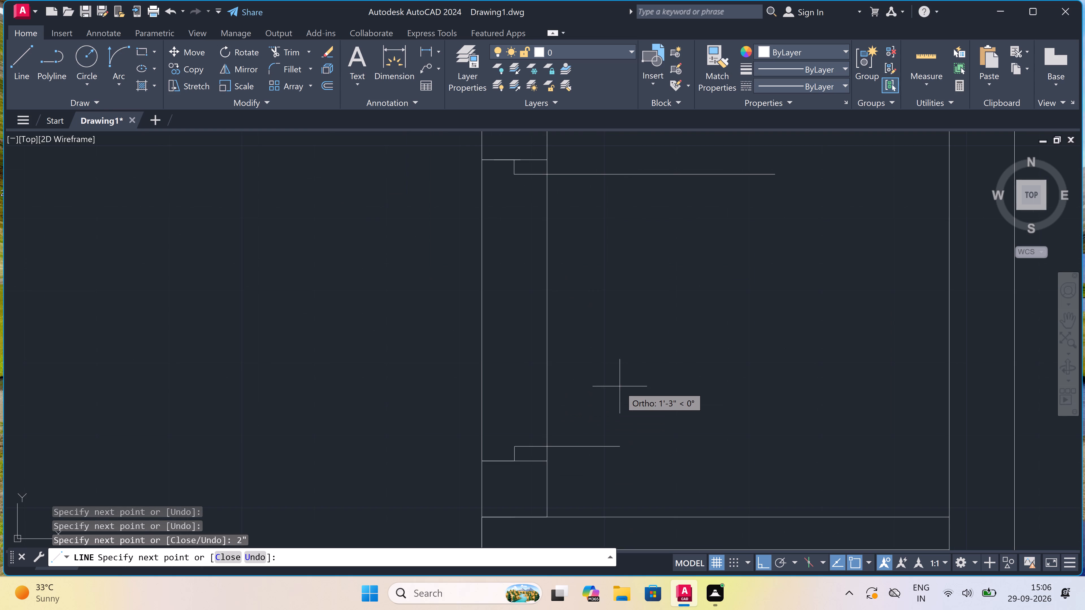
{"action": "type", "text": "3'"}
{"action": "key", "text": "space"}
{"action": "key", "text": "Escape"}
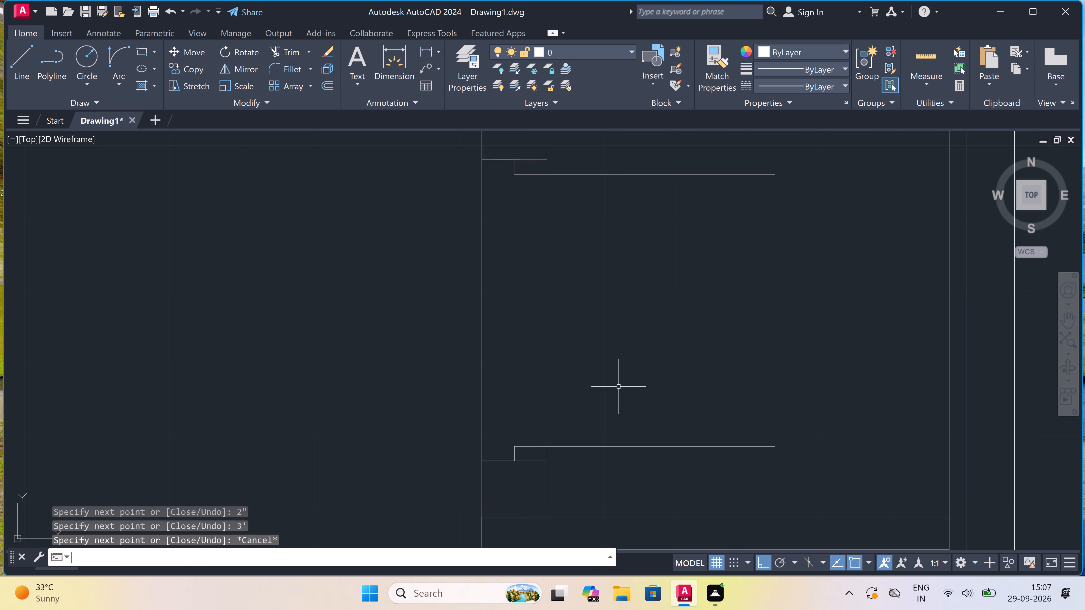
Draw a short horizontal marker line about 2" long from the wall's inner face, near the middle between the two leaves.
{"action": "key", "text": "space"}
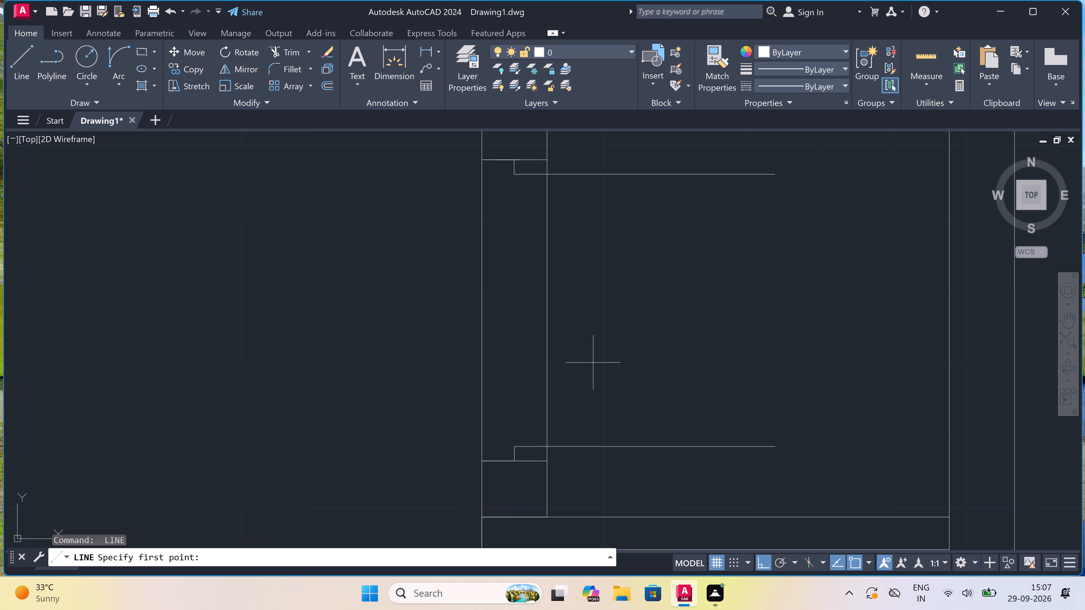
{"action": "left_click", "coordinate": [548, 308]}
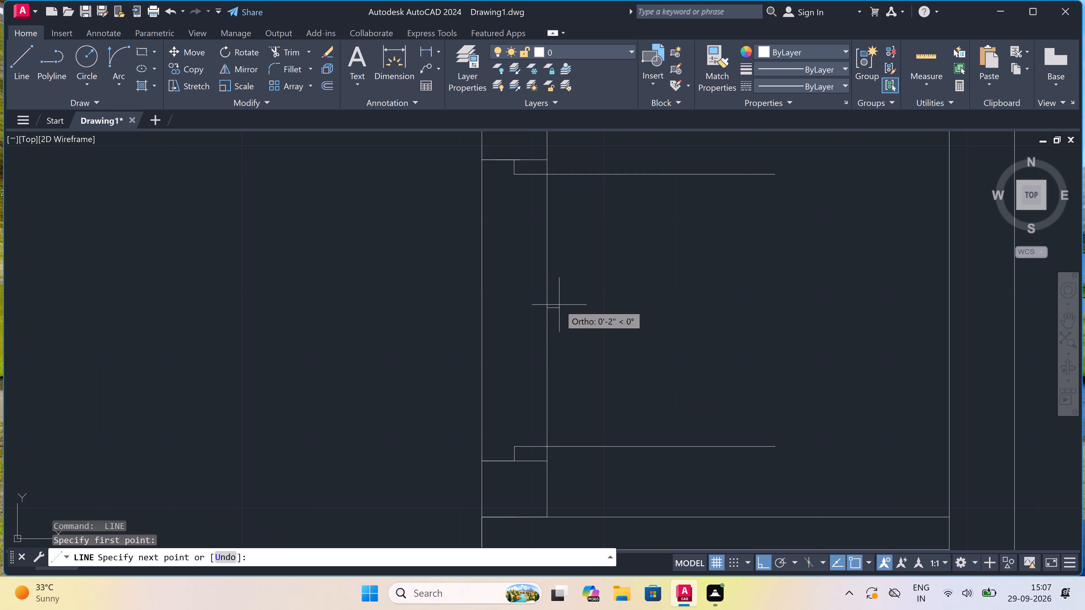
{"action": "left_click", "coordinate": [560, 305]}
{"action": "key", "text": "Escape"}
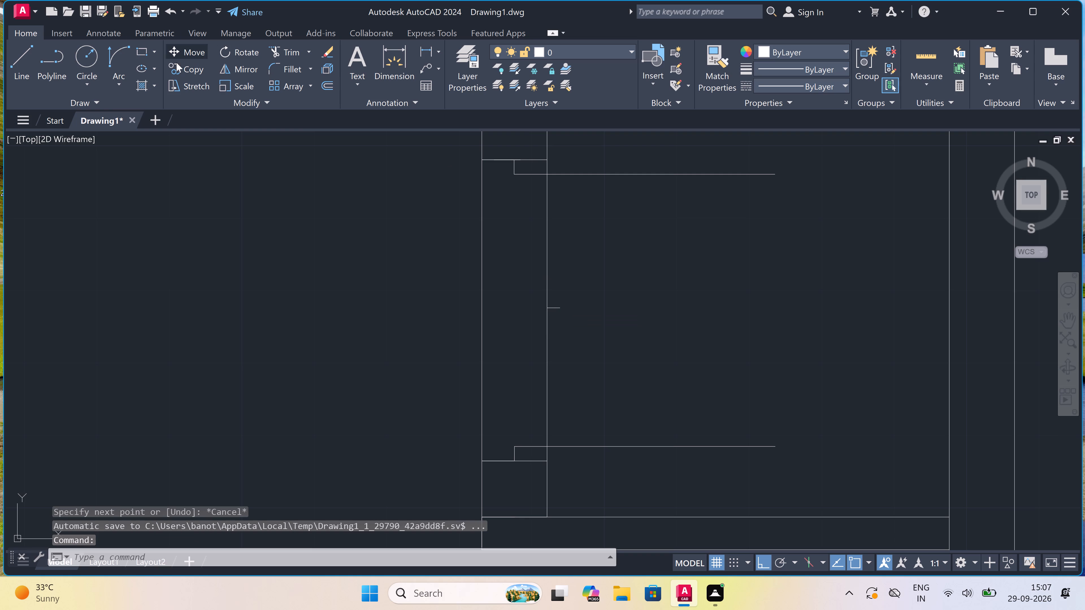
Draw the upper leaf's swing as a start-end-direction arc from its outer end to the wall's inner face near the marker, with a downward start tangent.
{"action": "left_click", "coordinate": [118, 52]}
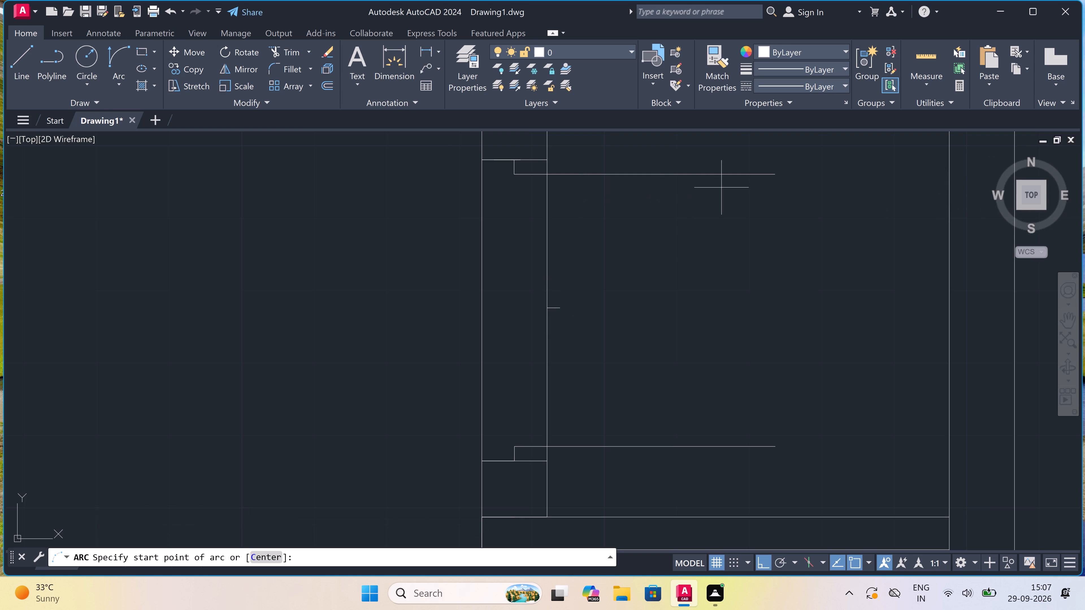
{"action": "double_click", "coordinate": [774, 171]}
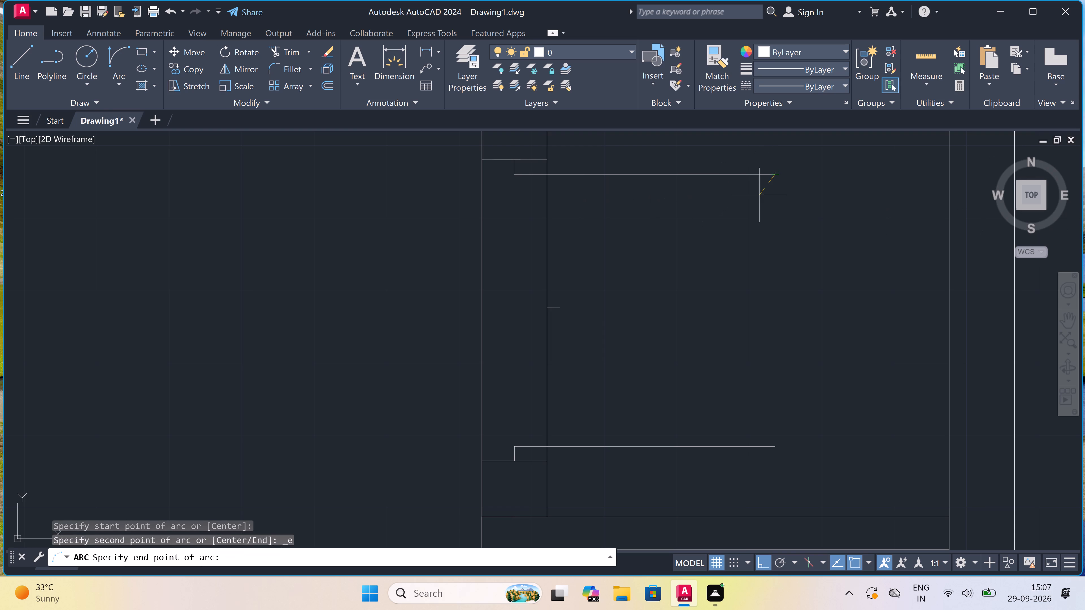
{"action": "double_click", "coordinate": [547, 317]}
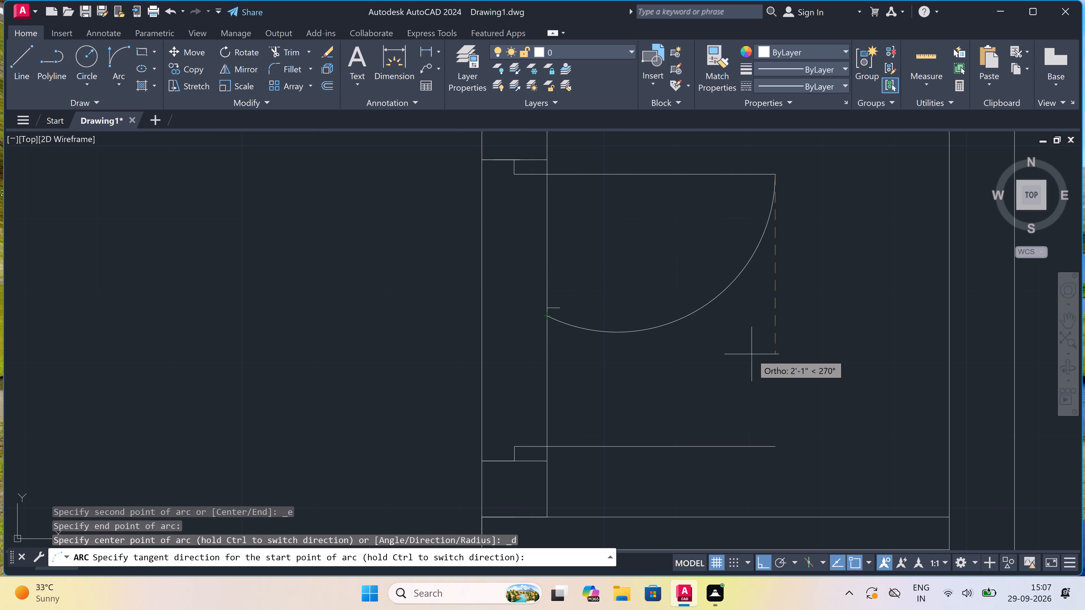
{"action": "left_click", "coordinate": [752, 354]}
Draw a three-point arc from the lower leaf's outer end through the marker's wall end, finishing left of the wall.
{"action": "key", "text": "space"}
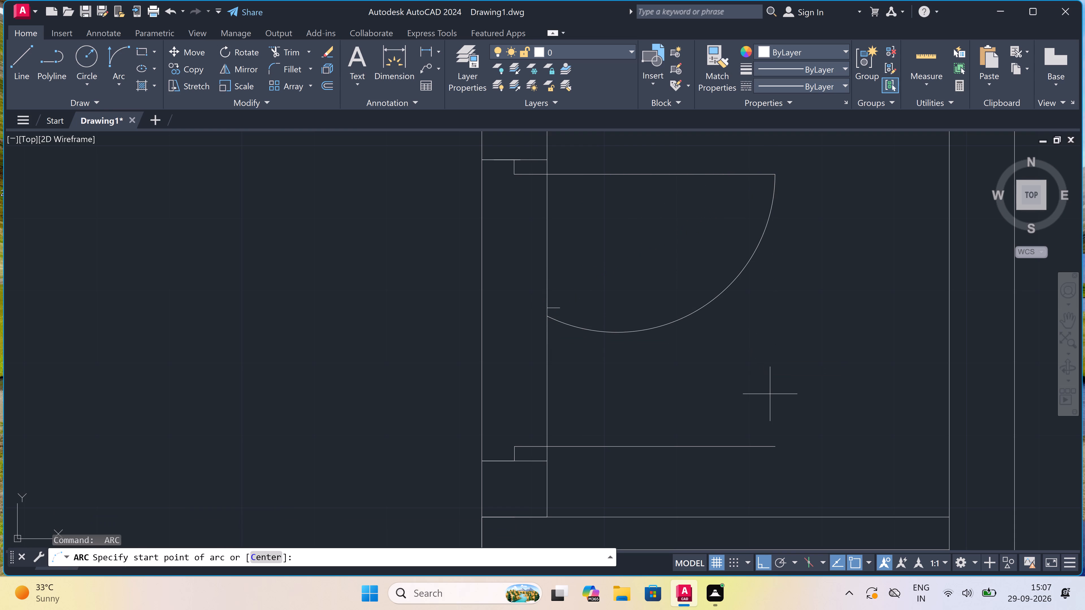
{"action": "left_click", "coordinate": [775, 446]}
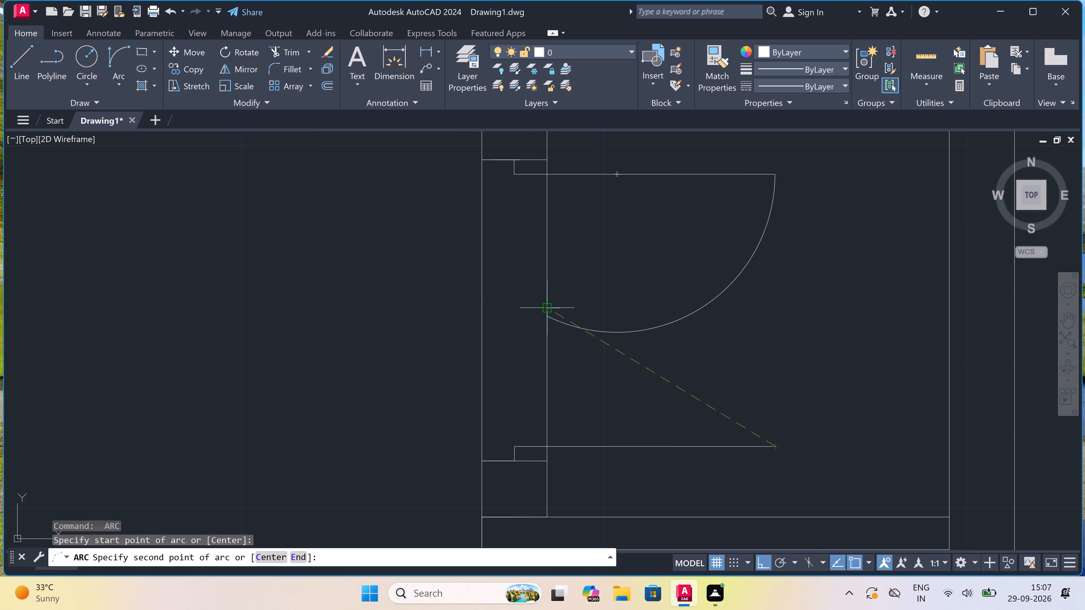
{"action": "left_click", "coordinate": [547, 308]}
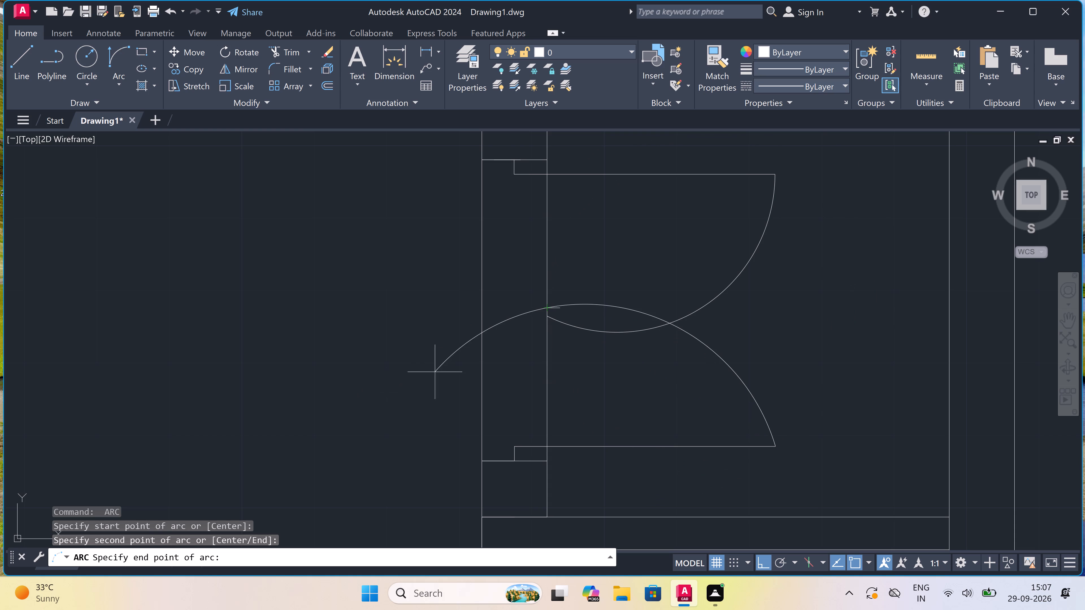
{"action": "left_click", "coordinate": [449, 379]}
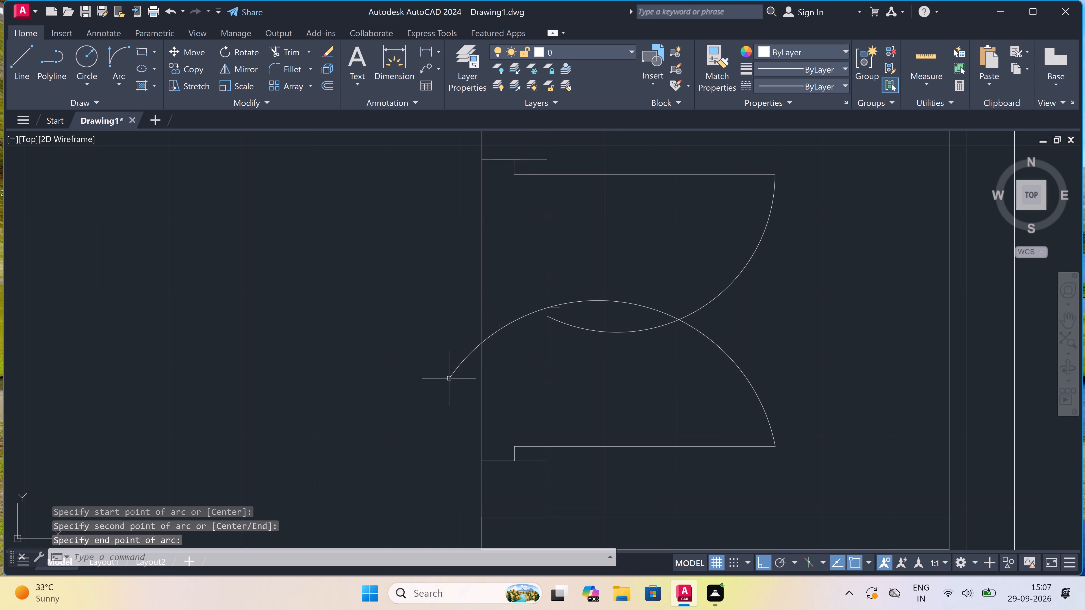
Trim away the wall lines between the two jambs and the parts of both swing arcs beyond their crossing.
{"action": "type", "text": "tr"}
{"action": "key", "text": "space"}
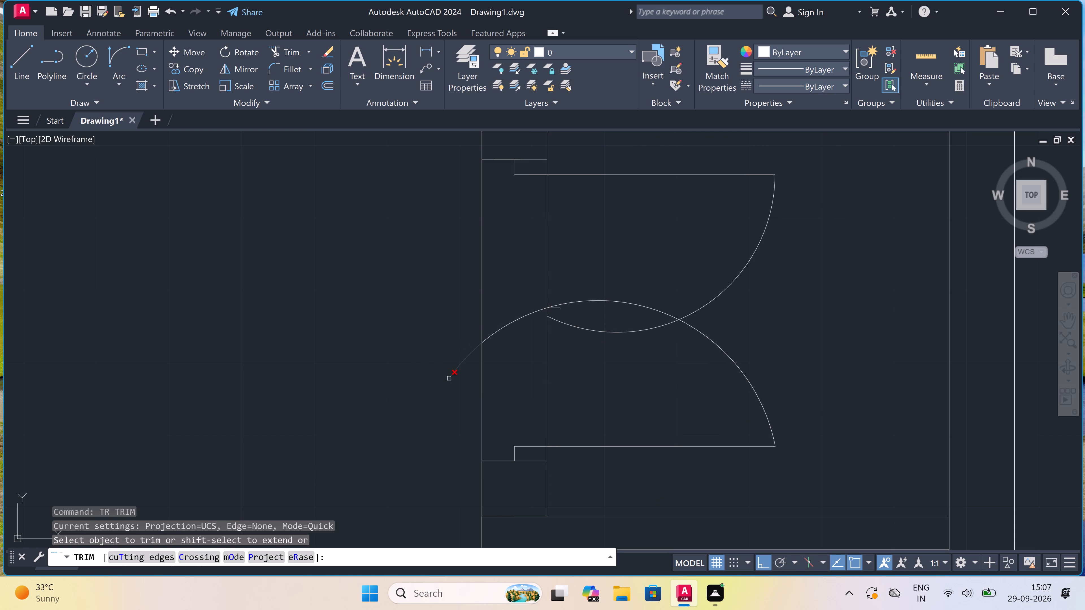
{"action": "left_click", "coordinate": [433, 335]}
{"action": "left_click", "coordinate": [605, 286]}
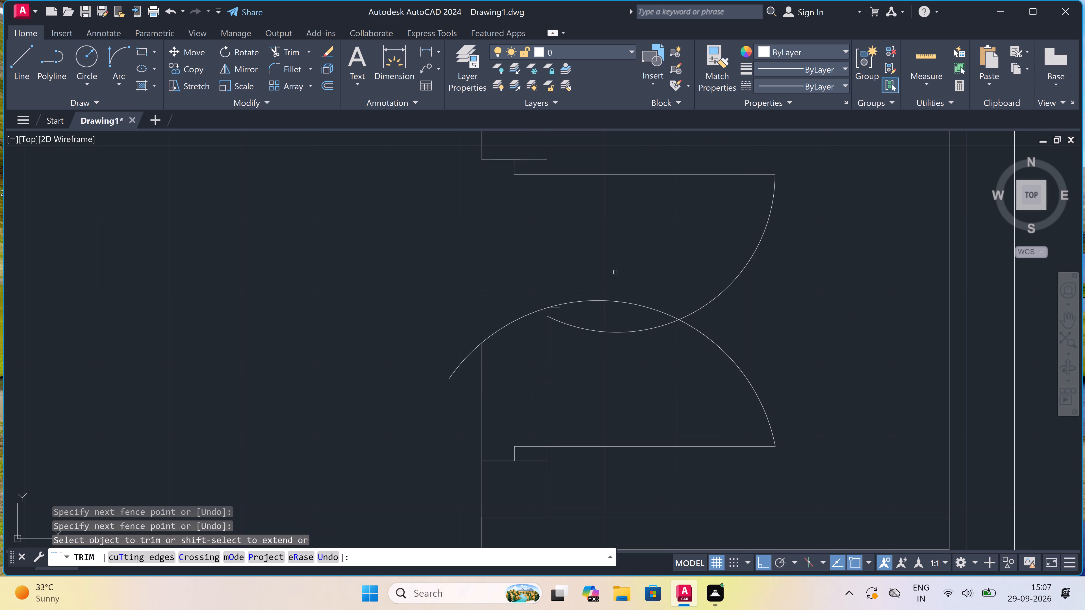
{"action": "left_click", "coordinate": [615, 272]}
{"action": "left_click", "coordinate": [619, 380]}
{"action": "left_click", "coordinate": [618, 367]}
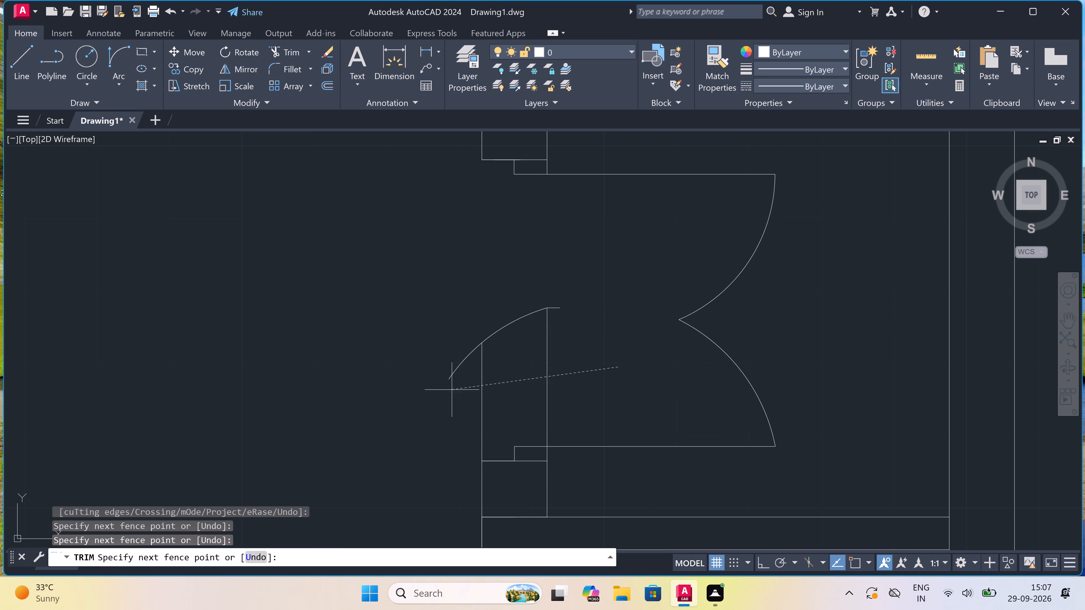
{"action": "left_click", "coordinate": [349, 406]}
{"action": "left_click", "coordinate": [473, 361]}
{"action": "left_click", "coordinate": [470, 317]}
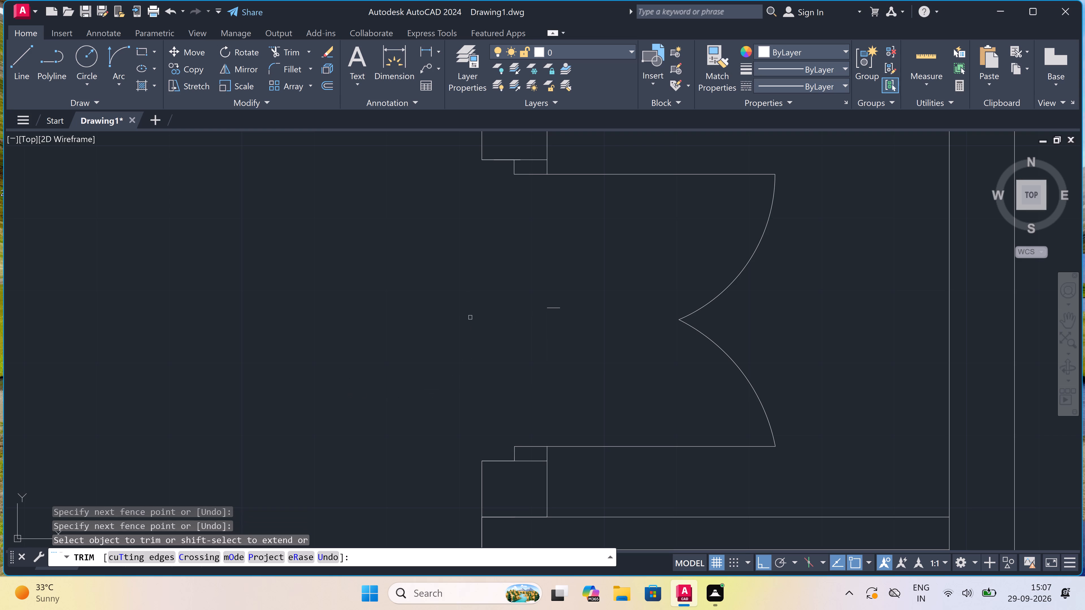
Trim away the leftover short marker line between the two leaves of the double door.
{"action": "scroll", "coordinate": [559, 291], "scroll_direction": "up", "scroll_amount": 3}
{"action": "left_click", "coordinate": [536, 297]}
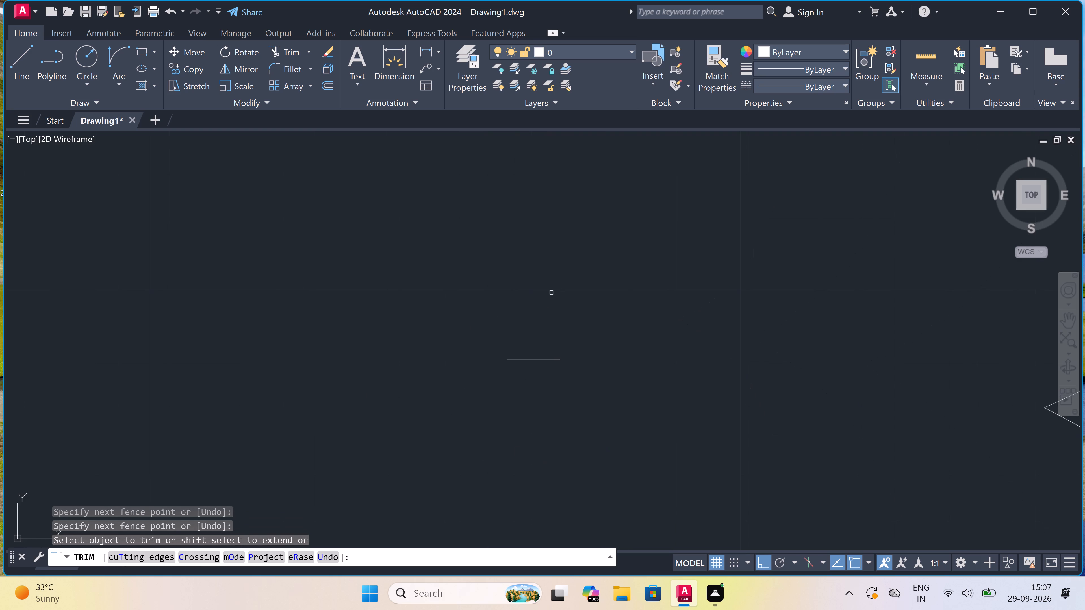
{"action": "left_click_drag", "start_coordinate": [542, 468], "coordinate": [543, 465]}
{"action": "scroll", "coordinate": [517, 389], "scroll_direction": "down", "scroll_amount": 6}
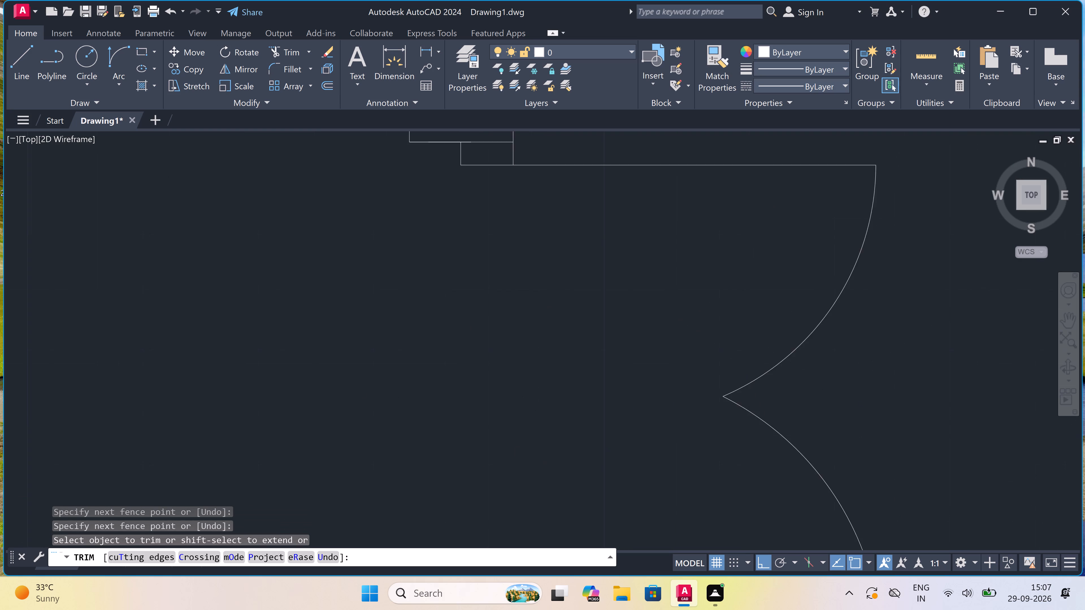
{"action": "scroll", "coordinate": [504, 381], "scroll_direction": "down", "scroll_amount": 3}
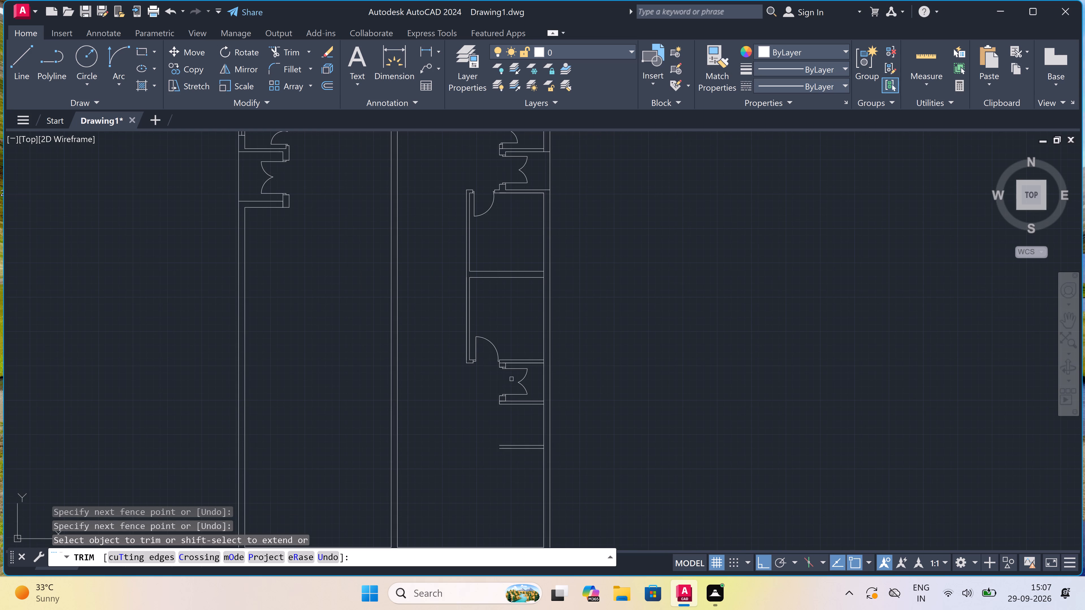
{"action": "key", "text": "Escape"}
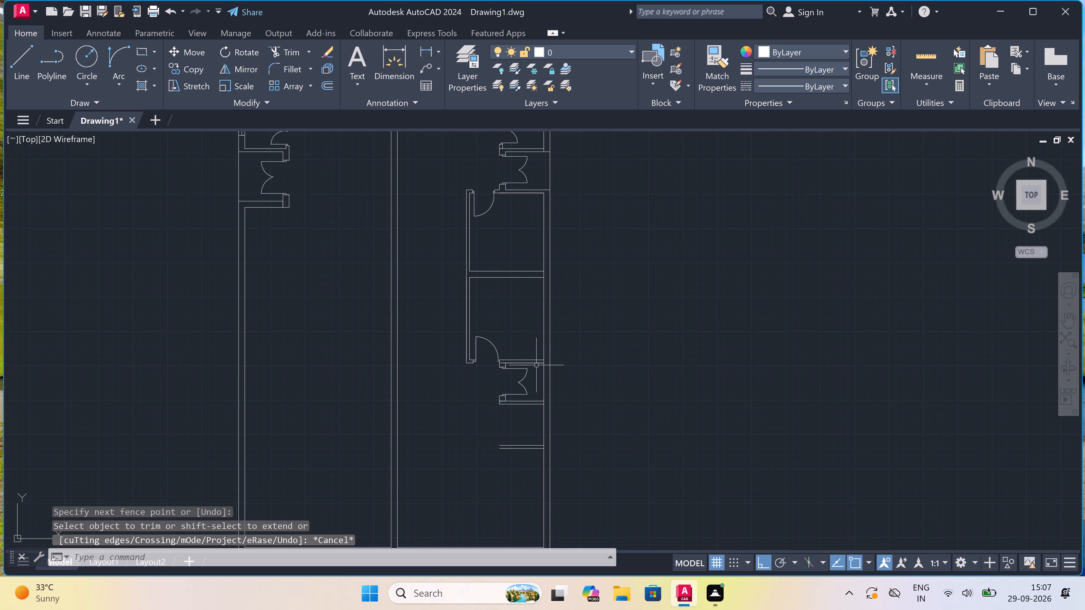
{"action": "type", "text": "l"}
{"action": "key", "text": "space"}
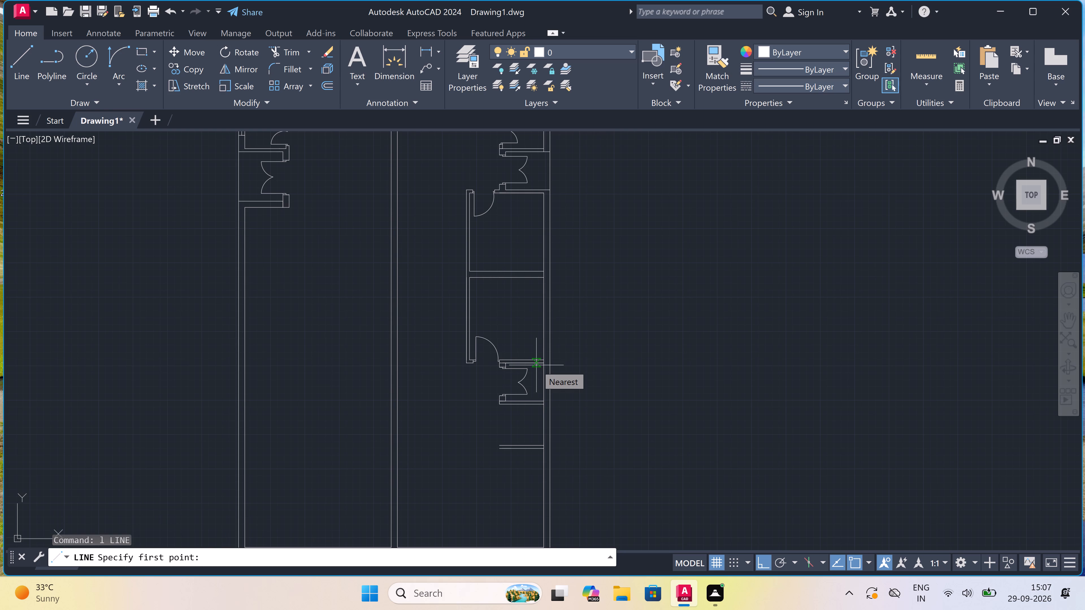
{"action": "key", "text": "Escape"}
Extend the two partition lines facing the double-door space, above and below it, to the exterior wall's outer face.
{"action": "type", "text": "ex"}
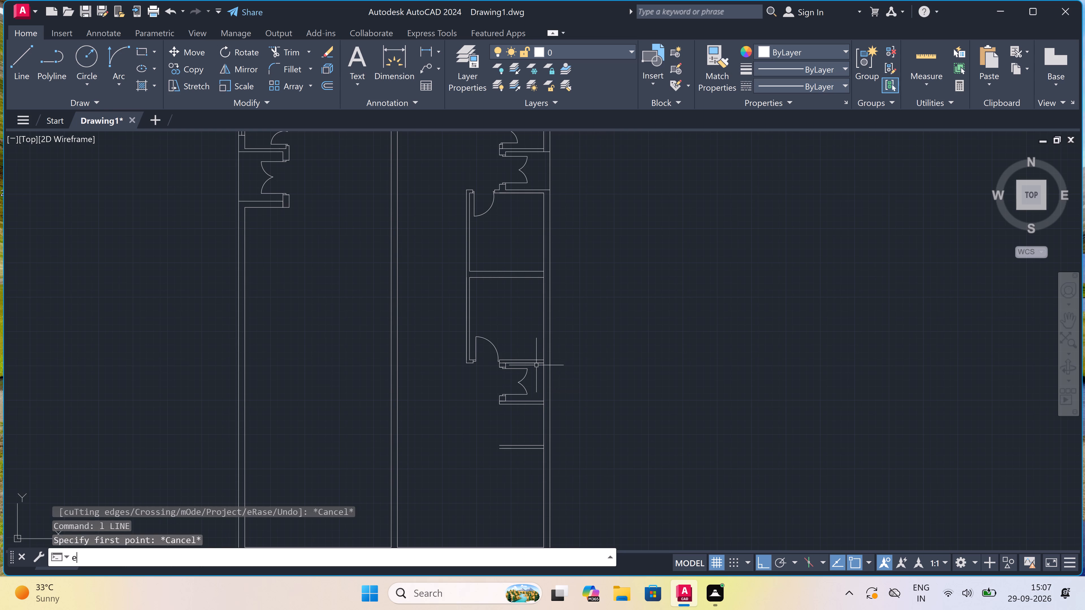
{"action": "key", "text": "space"}
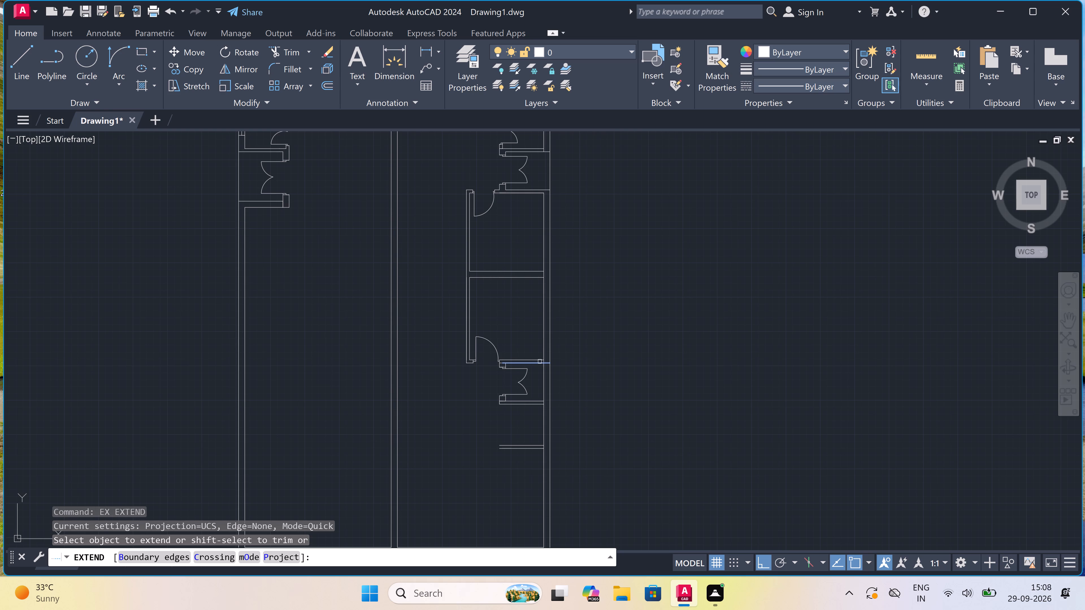
{"action": "scroll", "coordinate": [540, 361], "scroll_direction": "up", "scroll_amount": 4}
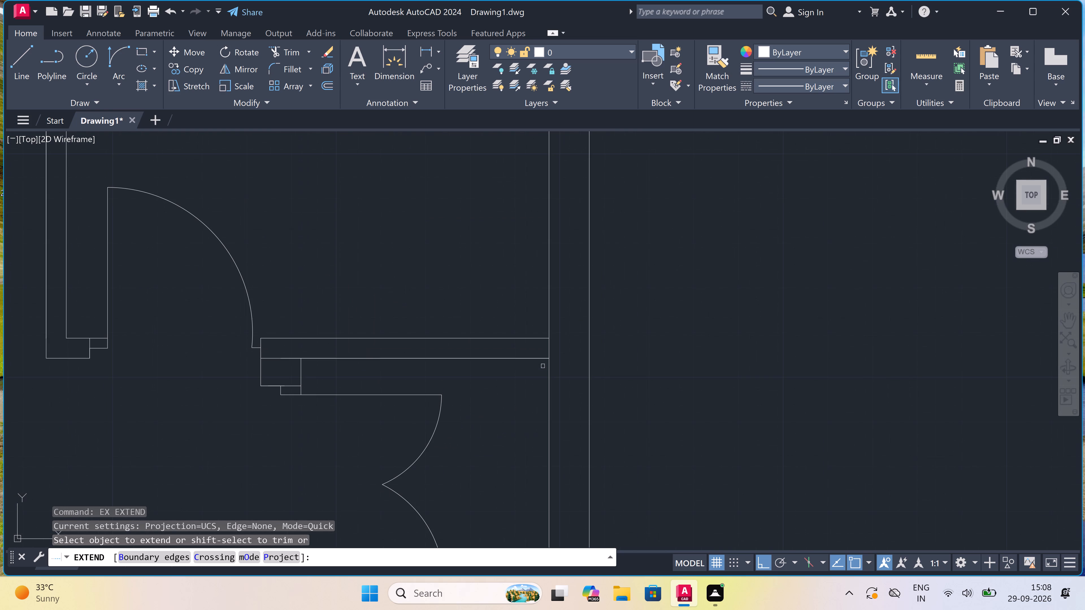
{"action": "left_click", "coordinate": [541, 357]}
{"action": "scroll", "coordinate": [541, 357], "scroll_direction": "down", "scroll_amount": 3}
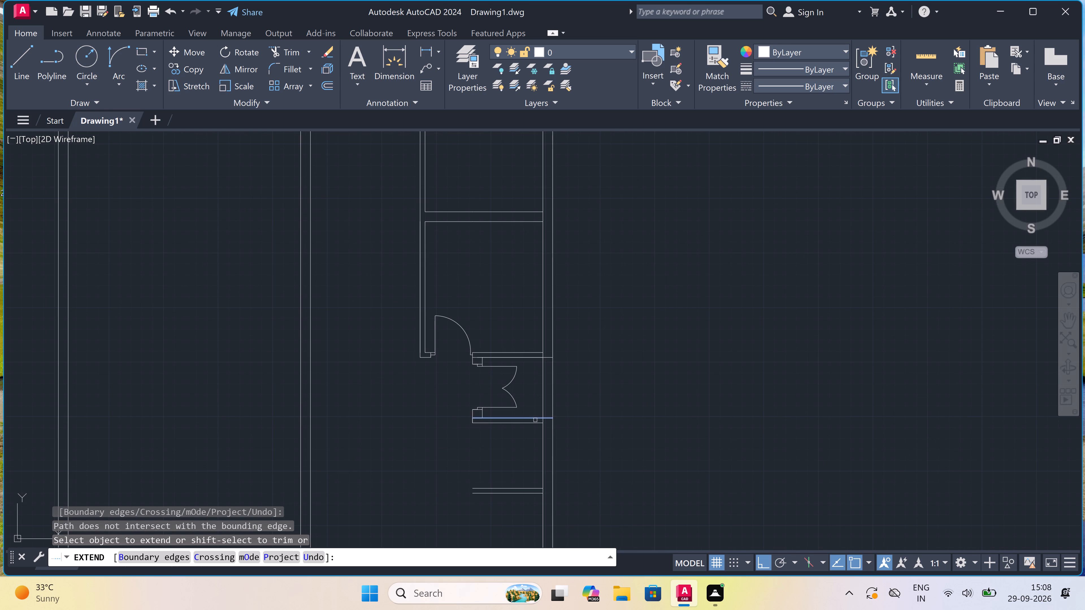
{"action": "scroll", "coordinate": [533, 422], "scroll_direction": "up", "scroll_amount": 1}
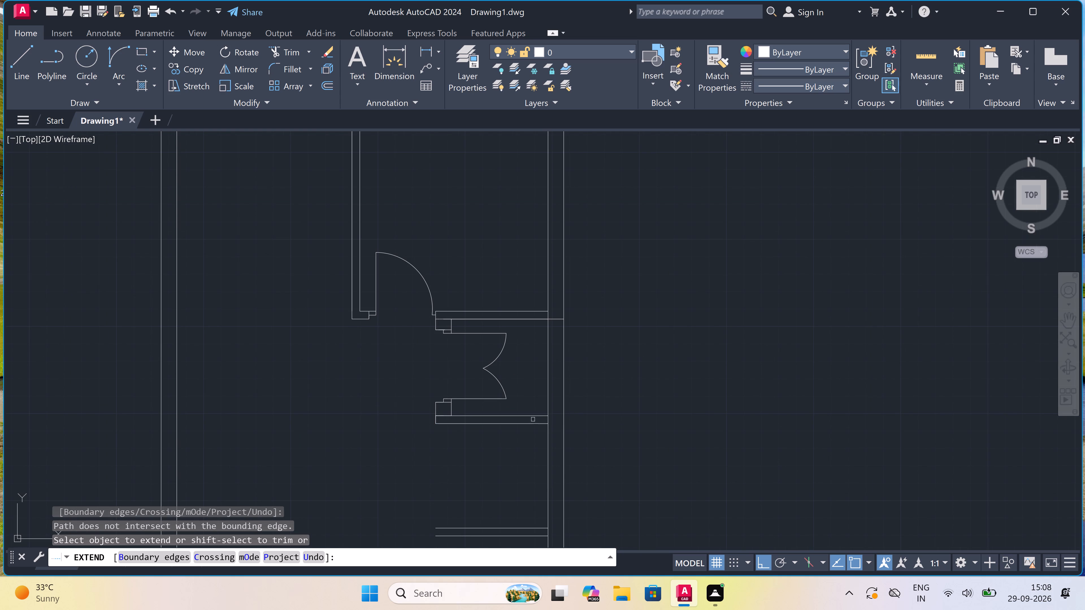
{"action": "left_click", "coordinate": [533, 418]}
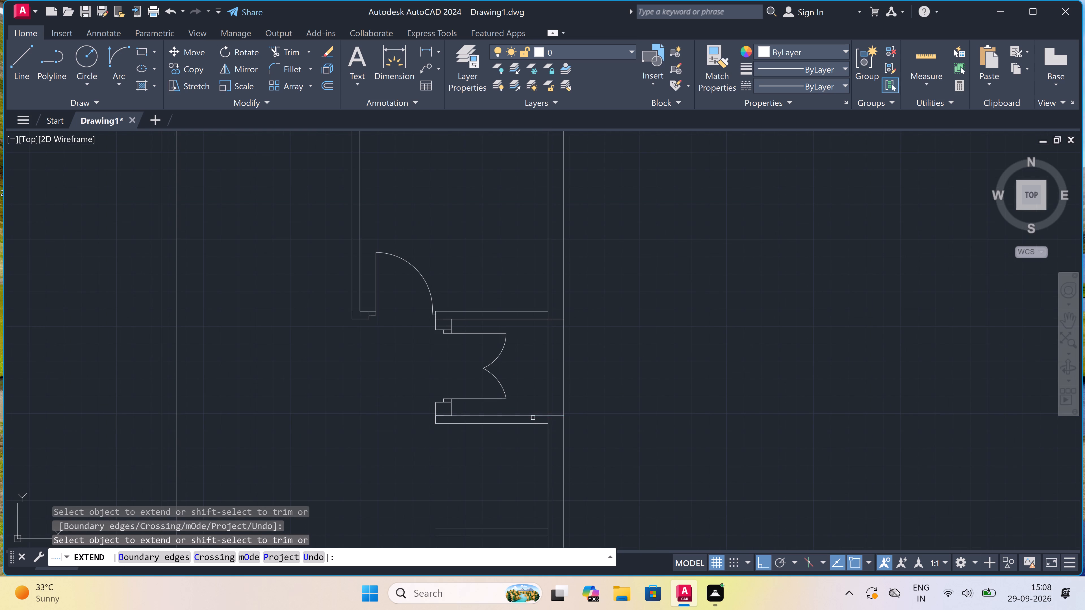
{"action": "key", "text": "Escape"}
Trim away the exterior wall's inner face between the two extended lines, including the short stubs within both partitions' thickness.
{"action": "type", "text": "tr"}
{"action": "key", "text": "space"}
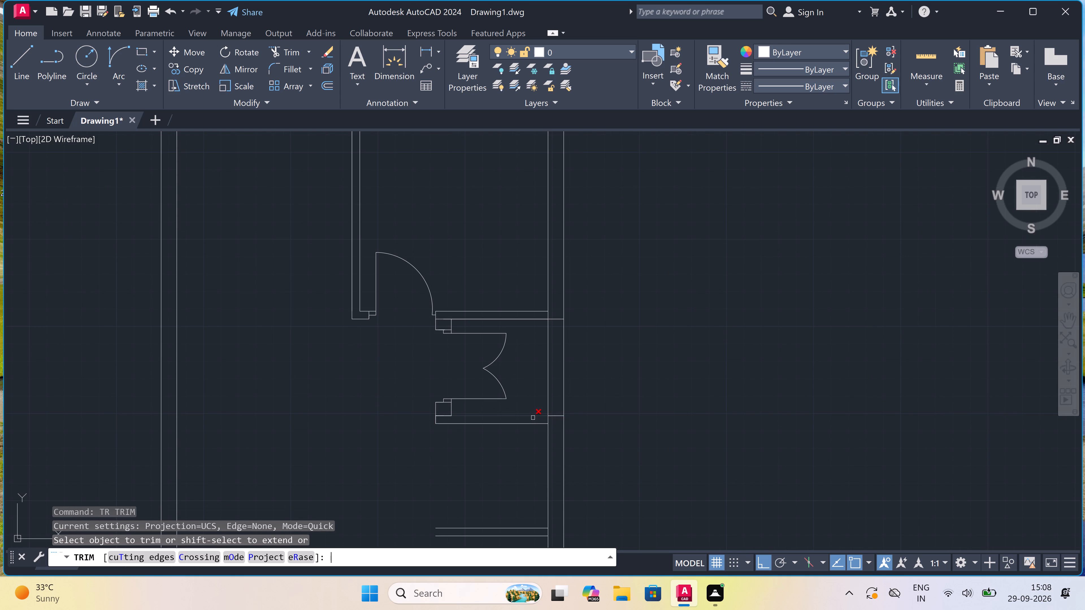
{"action": "left_click", "coordinate": [550, 384]}
{"action": "scroll", "coordinate": [548, 305], "scroll_direction": "up", "scroll_amount": 3}
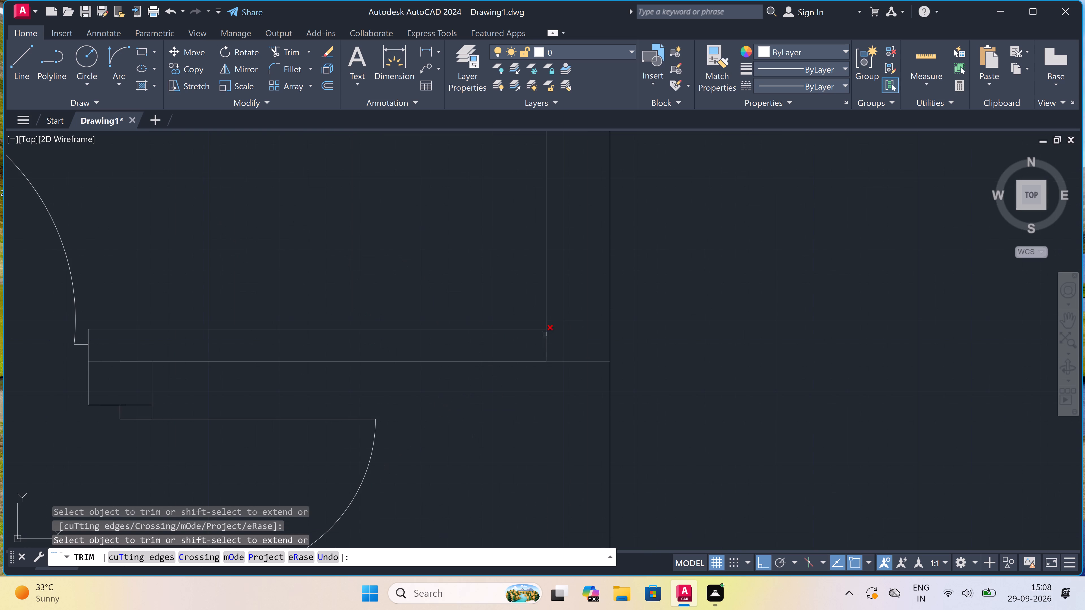
{"action": "left_click", "coordinate": [542, 346]}
{"action": "left_click", "coordinate": [567, 339]}
{"action": "scroll", "coordinate": [567, 339], "scroll_direction": "down", "scroll_amount": 4}
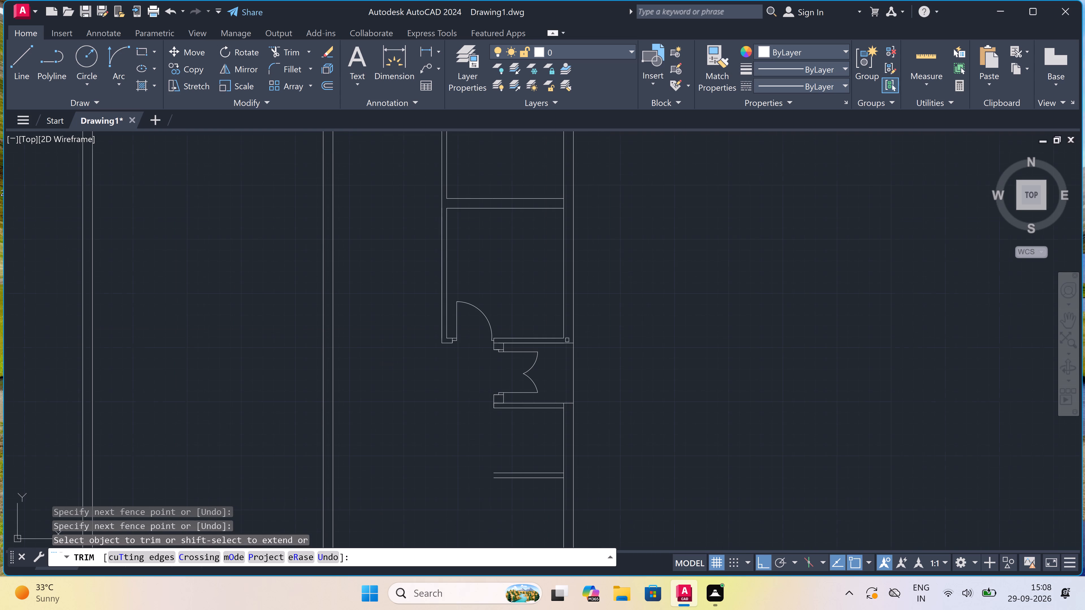
{"action": "scroll", "coordinate": [557, 409], "scroll_direction": "up", "scroll_amount": 2}
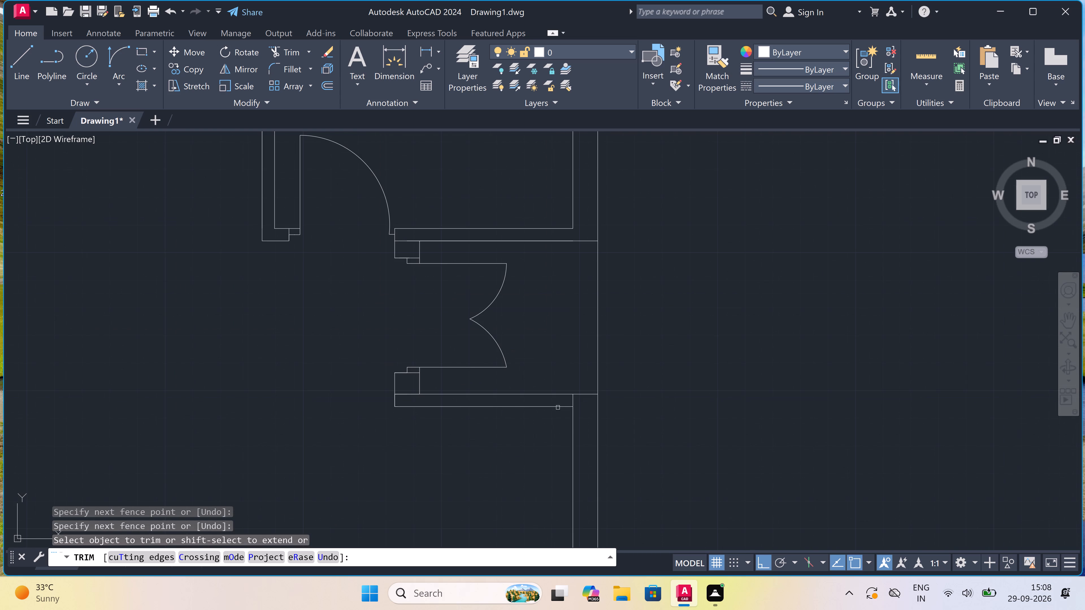
{"action": "scroll", "coordinate": [587, 403], "scroll_direction": "up", "scroll_amount": 3}
{"action": "left_click", "coordinate": [575, 397]}
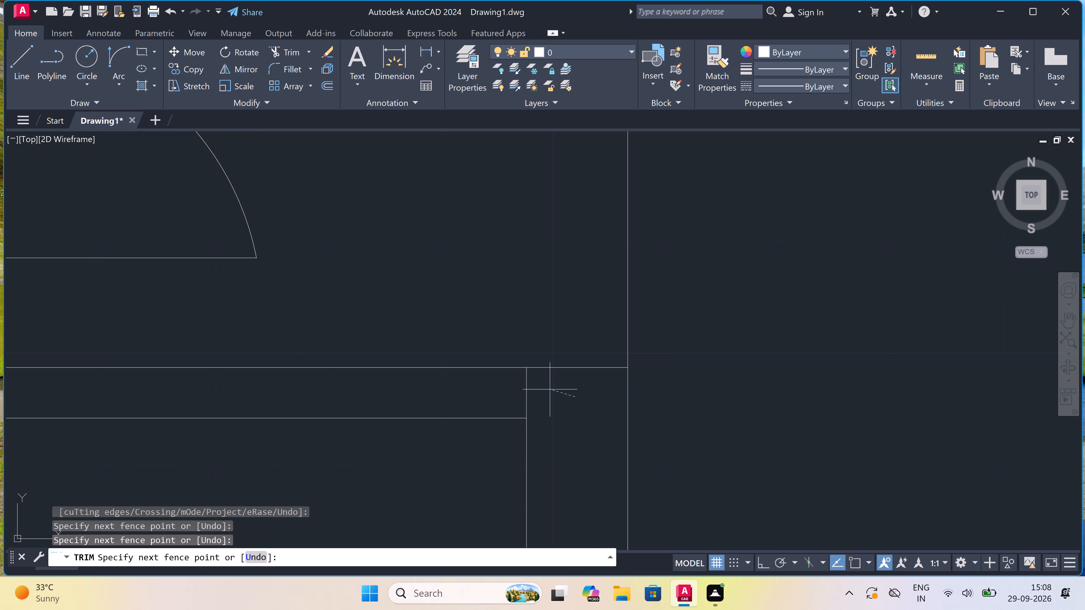
{"action": "left_click", "coordinate": [489, 393]}
{"action": "scroll", "coordinate": [490, 392], "scroll_direction": "down", "scroll_amount": 4}
{"action": "scroll", "coordinate": [507, 356], "scroll_direction": "down", "scroll_amount": 2}
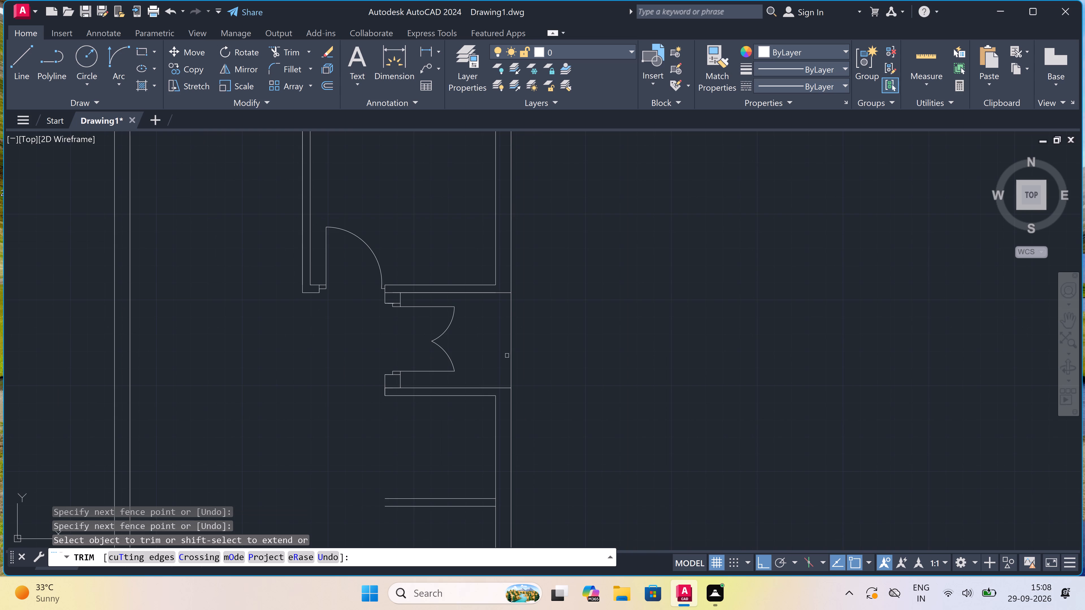
{"action": "scroll", "coordinate": [507, 356], "scroll_direction": "down", "scroll_amount": 3}
{"action": "scroll", "coordinate": [494, 367], "scroll_direction": "up", "scroll_amount": 4}
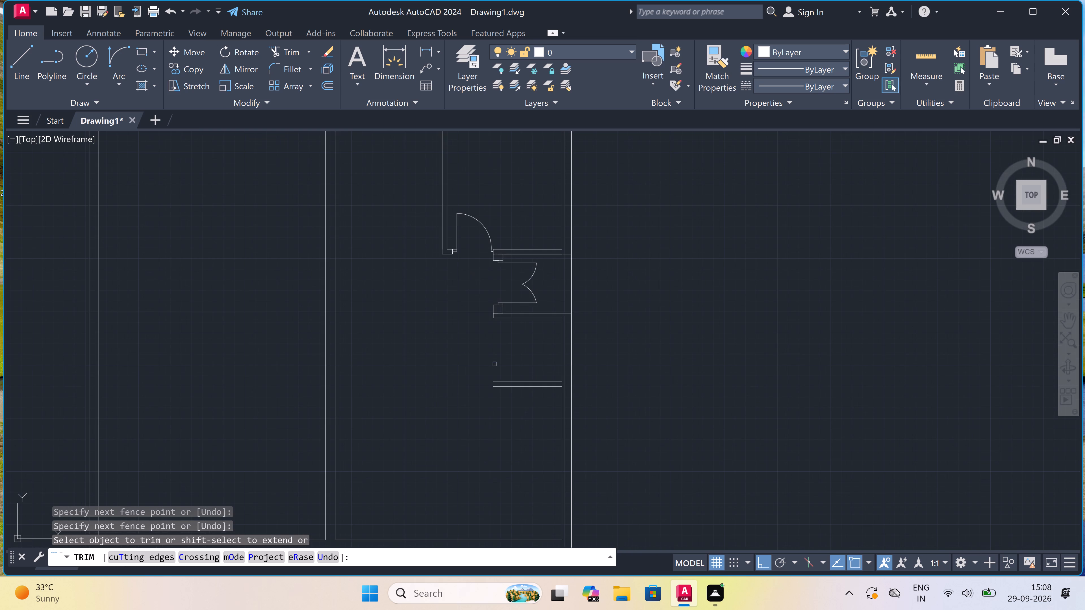
{"action": "key", "text": "Escape"}
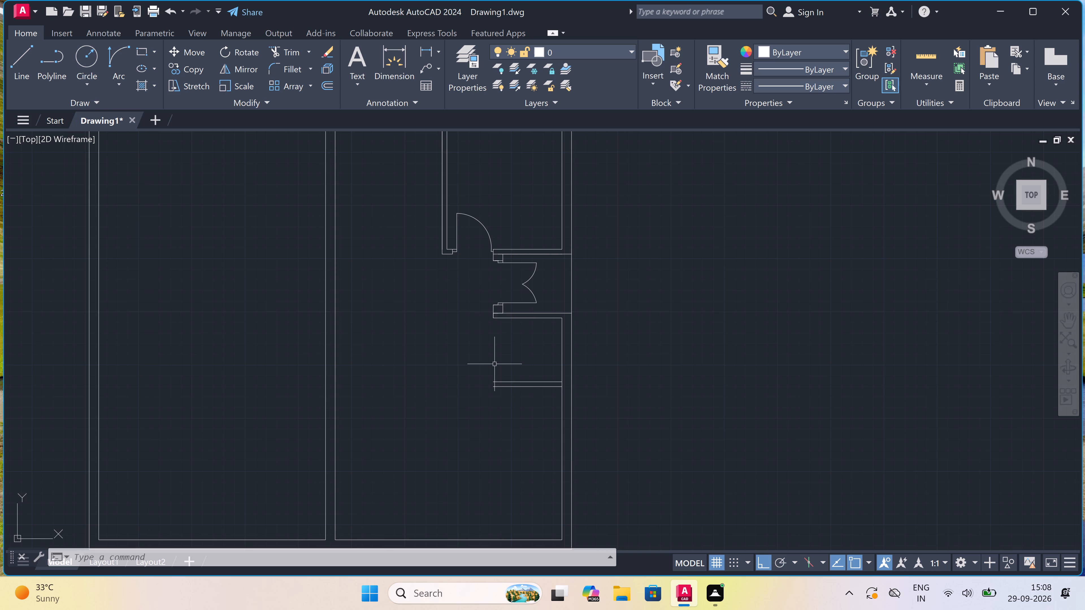
Draw a 4.5" thick side wall joining the free ends of the two partitions below the double door, ending at the upper partition's lower face.
{"action": "scroll", "coordinate": [490, 379], "scroll_direction": "up", "scroll_amount": 2}
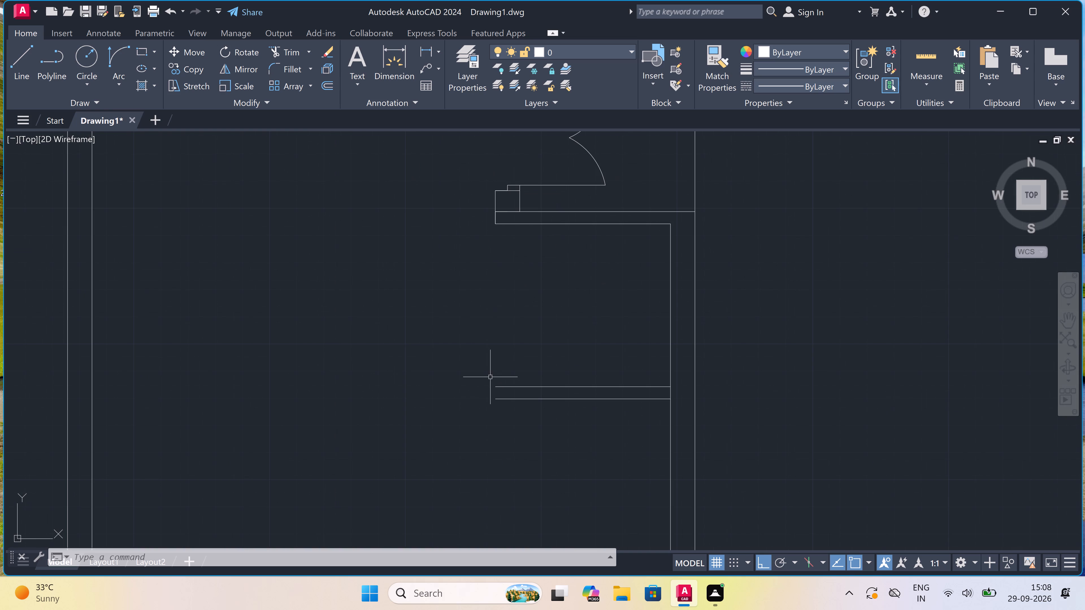
{"action": "type", "text": "l"}
{"action": "key", "text": "space"}
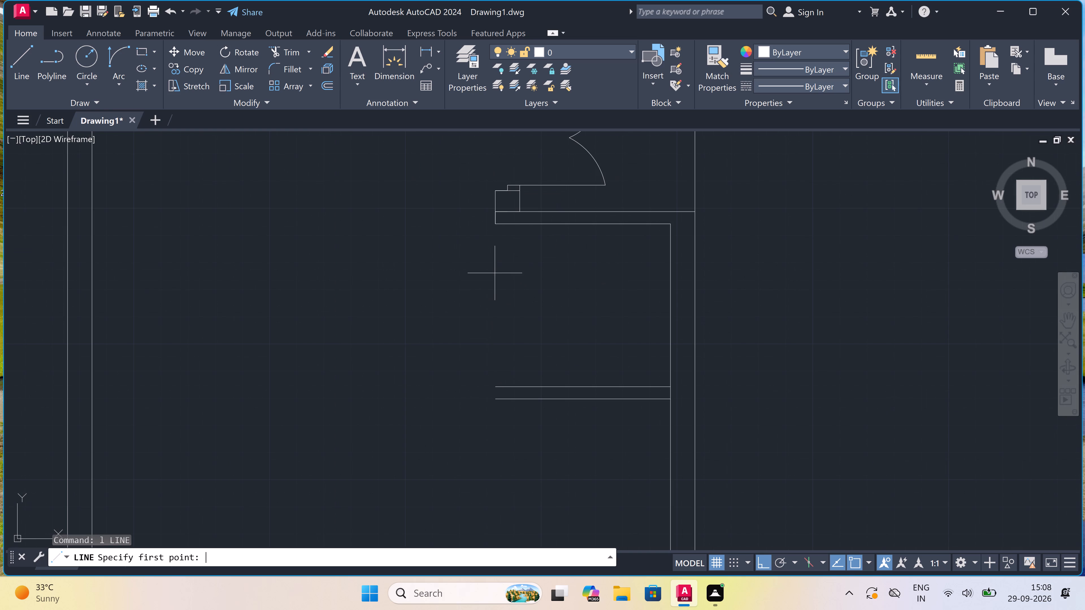
{"action": "left_click", "coordinate": [499, 226]}
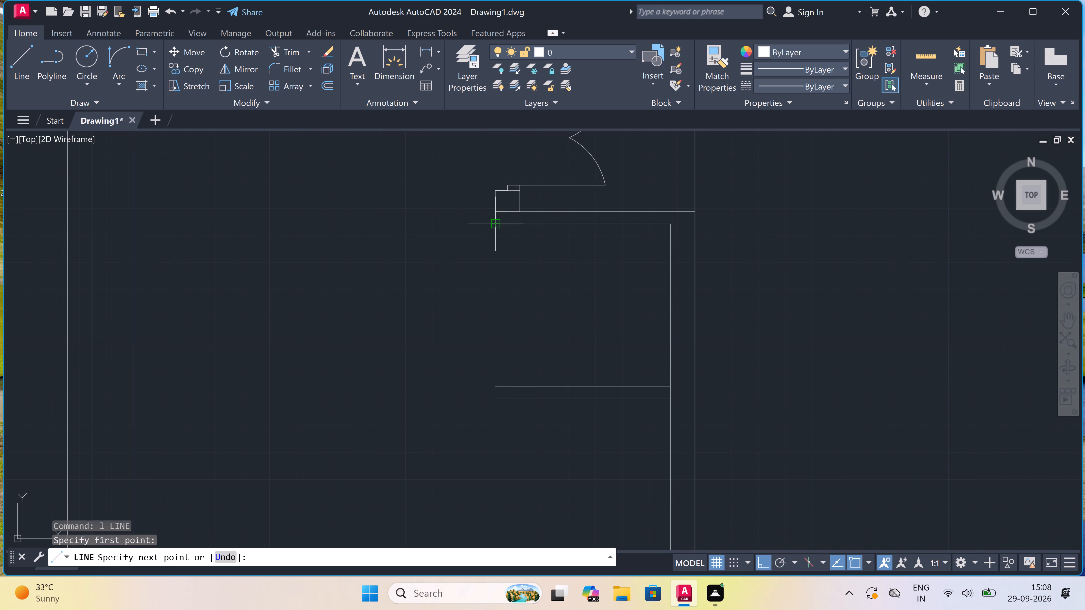
{"action": "left_click", "coordinate": [493, 401]}
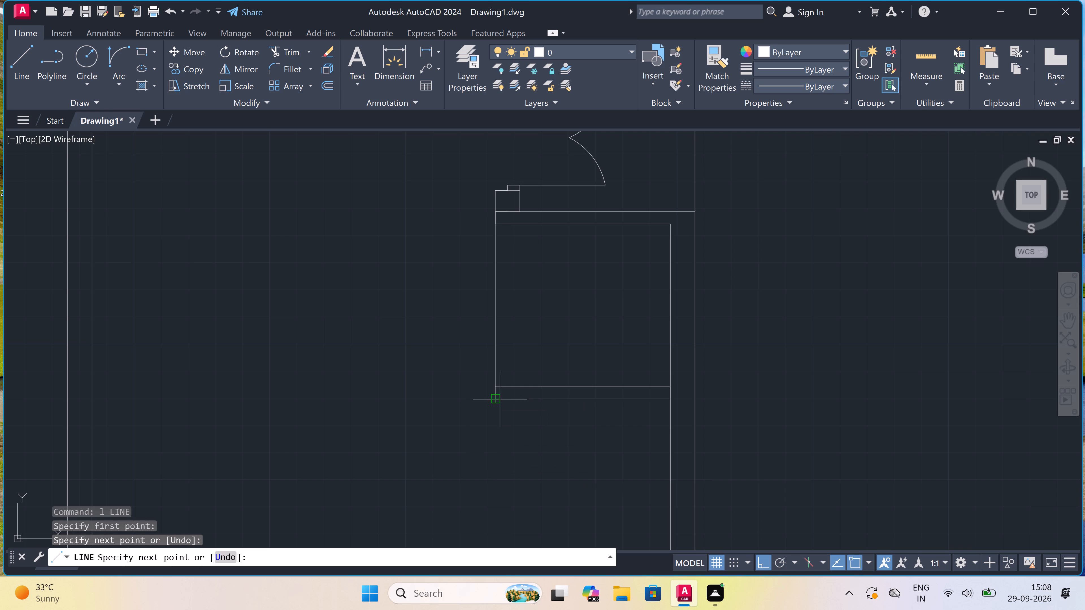
{"action": "key", "text": "4"}
{"action": "key", "text": "period"}
{"action": "key", "text": "5"}
{"action": "key", "text": "shift+quotedbl"}
{"action": "key", "text": "space"}
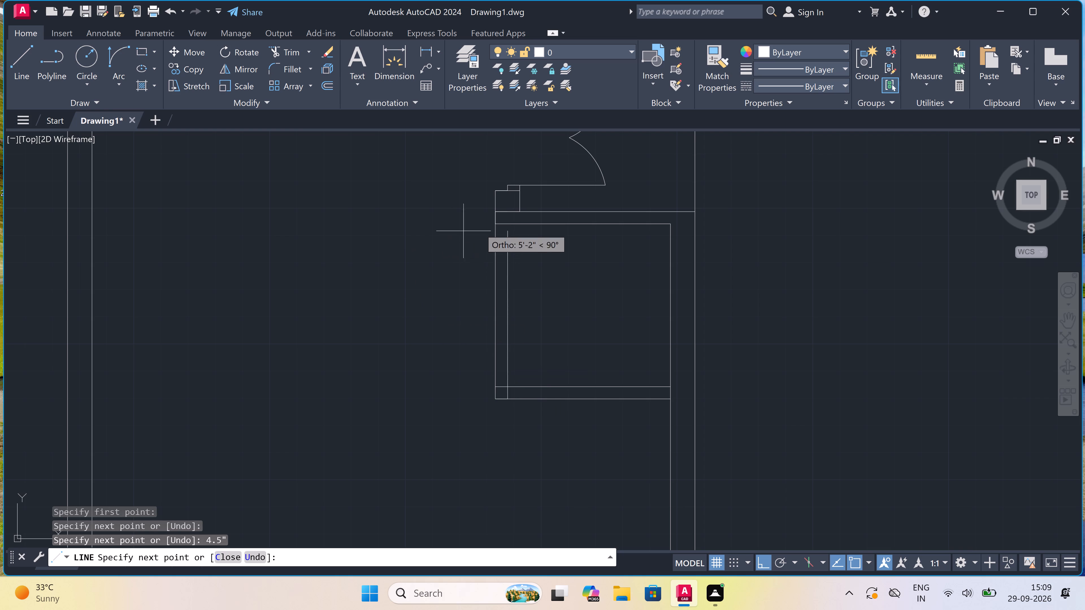
{"action": "left_click", "coordinate": [505, 222]}
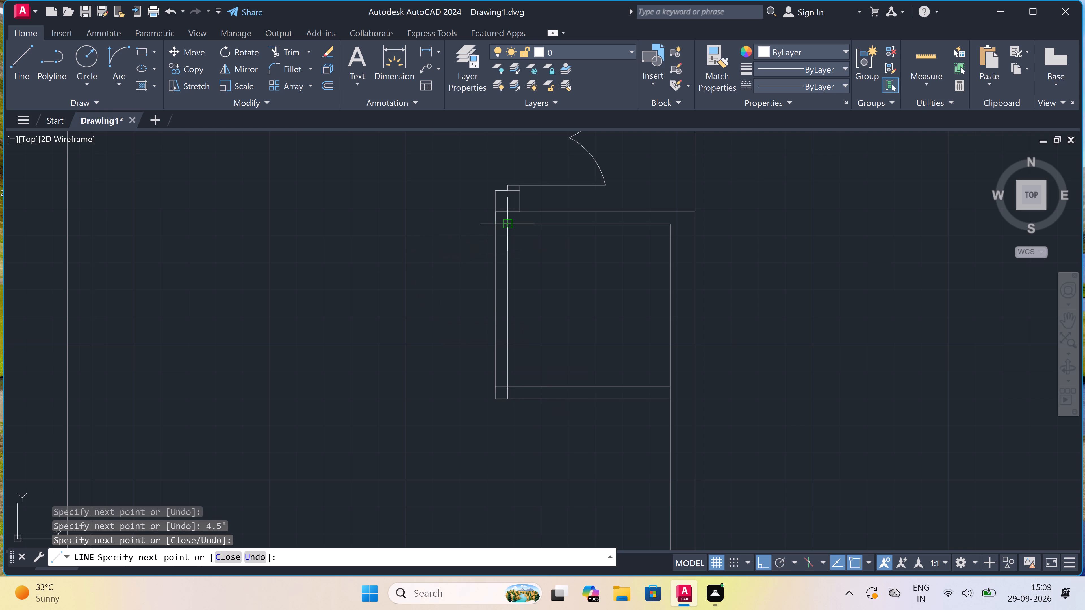
{"action": "key", "text": "Escape"}
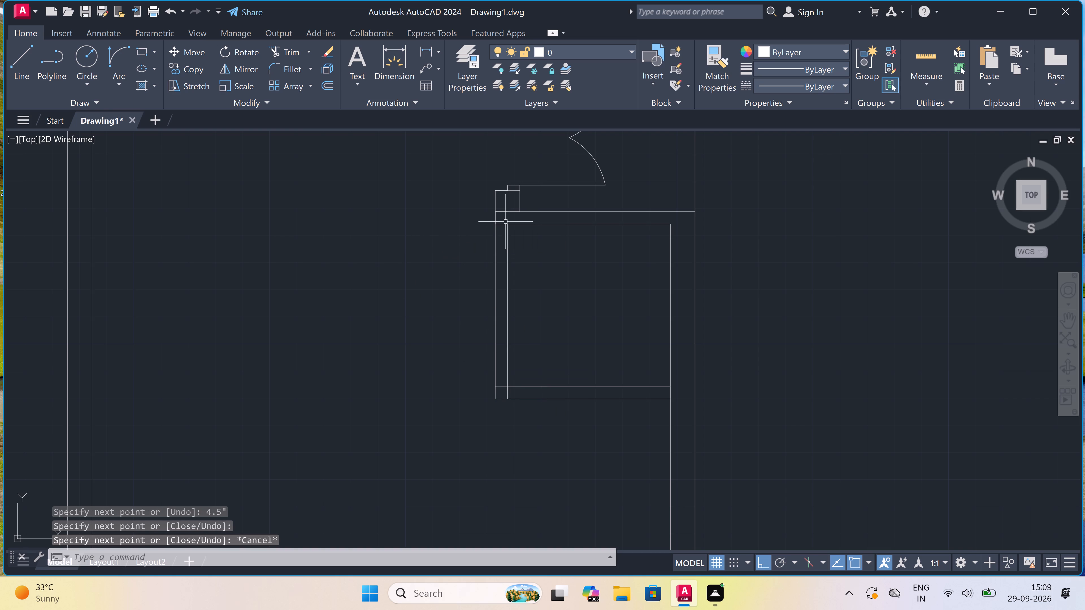
Trim away the upper partition's two face lines where they cross the small room's 4.5" side wall below the double door.
{"action": "type", "text": "tr"}
{"action": "key", "text": "space"}
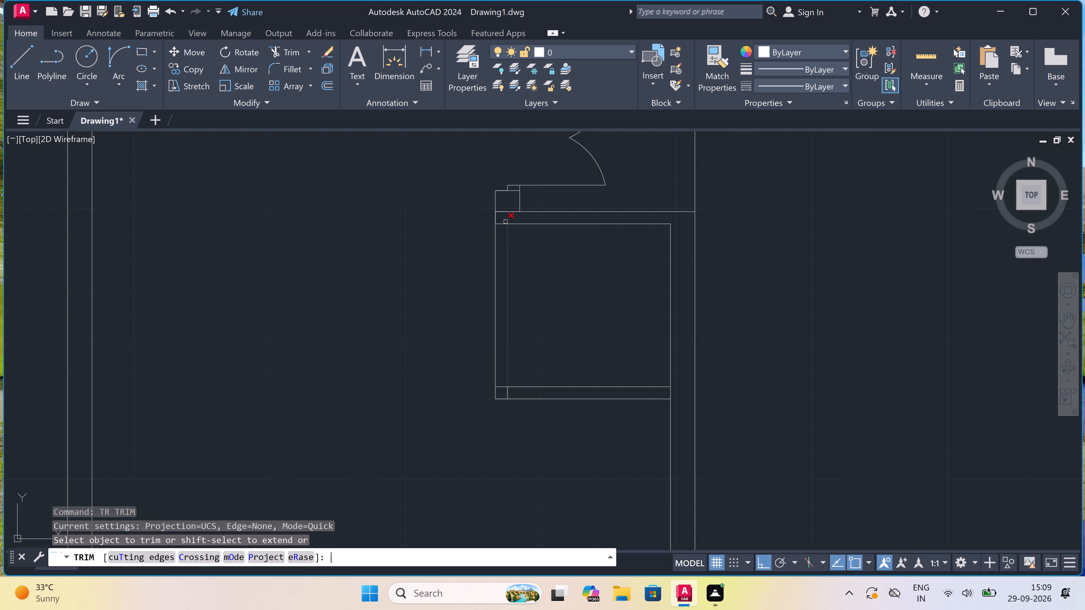
{"action": "scroll", "coordinate": [507, 212], "scroll_direction": "up", "scroll_amount": 2}
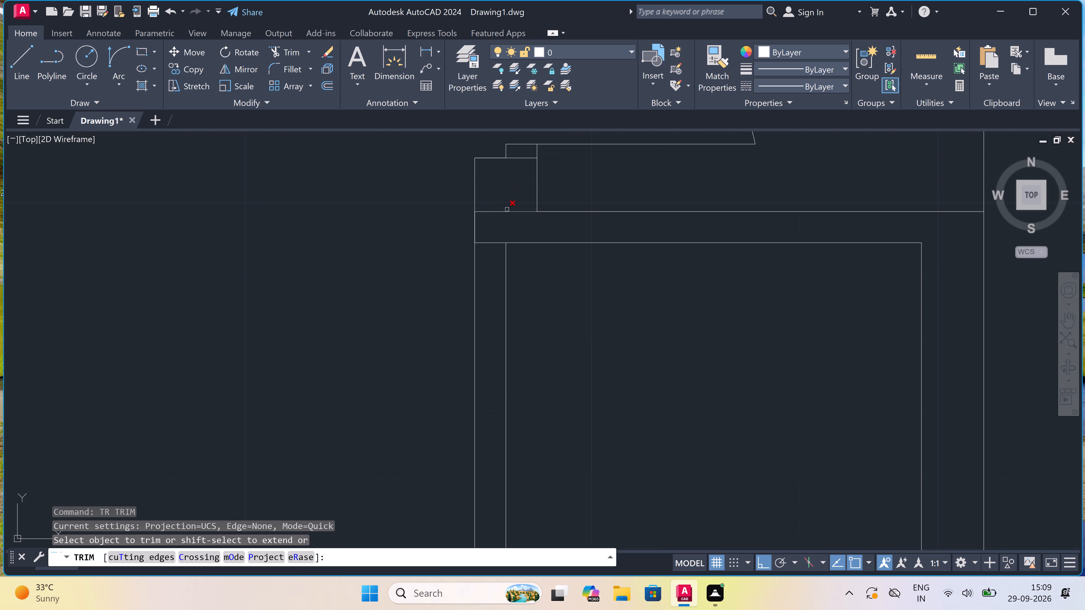
{"action": "left_click", "coordinate": [502, 204]}
{"action": "left_click", "coordinate": [498, 254]}
{"action": "scroll", "coordinate": [498, 251], "scroll_direction": "down", "scroll_amount": 2}
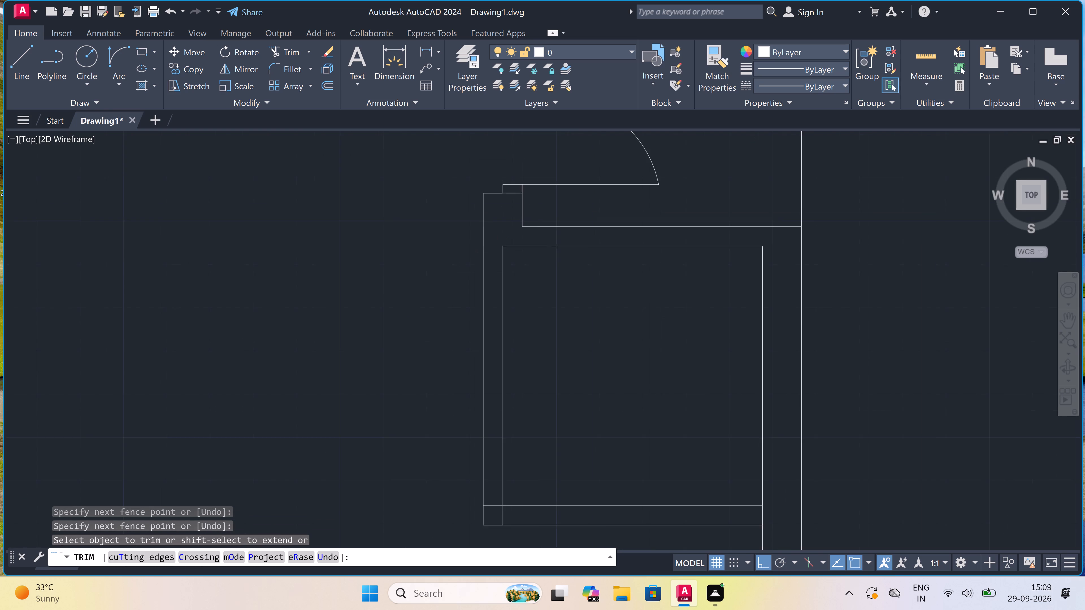
Trim the crossing face lines at the small room's lower corner so the side wall and lower partition join cleanly.
{"action": "scroll", "coordinate": [498, 251], "scroll_direction": "down", "scroll_amount": 1}
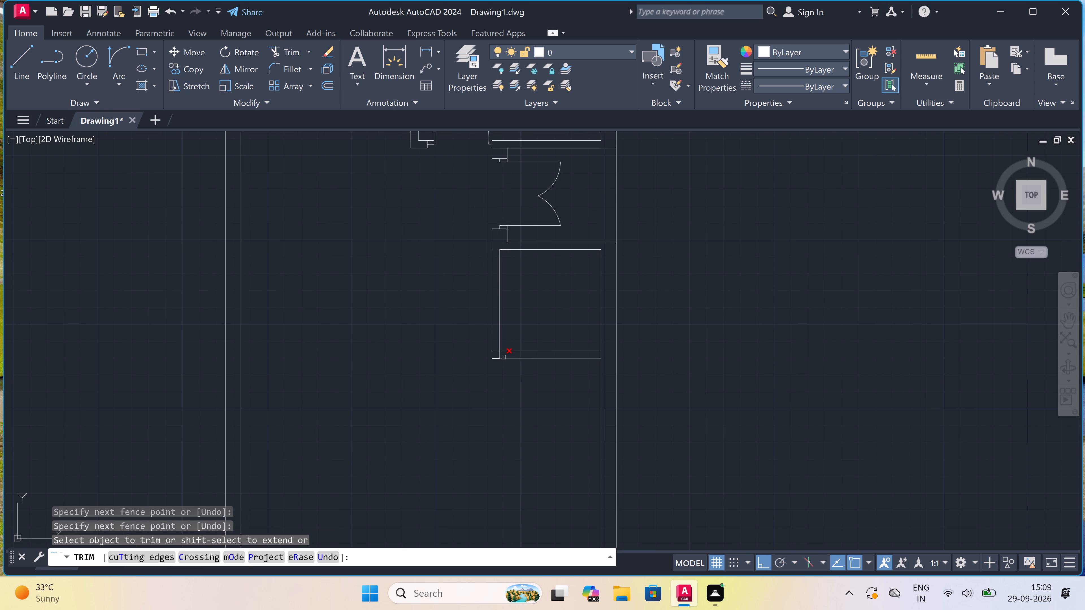
{"action": "scroll", "coordinate": [494, 353], "scroll_direction": "up", "scroll_amount": 3}
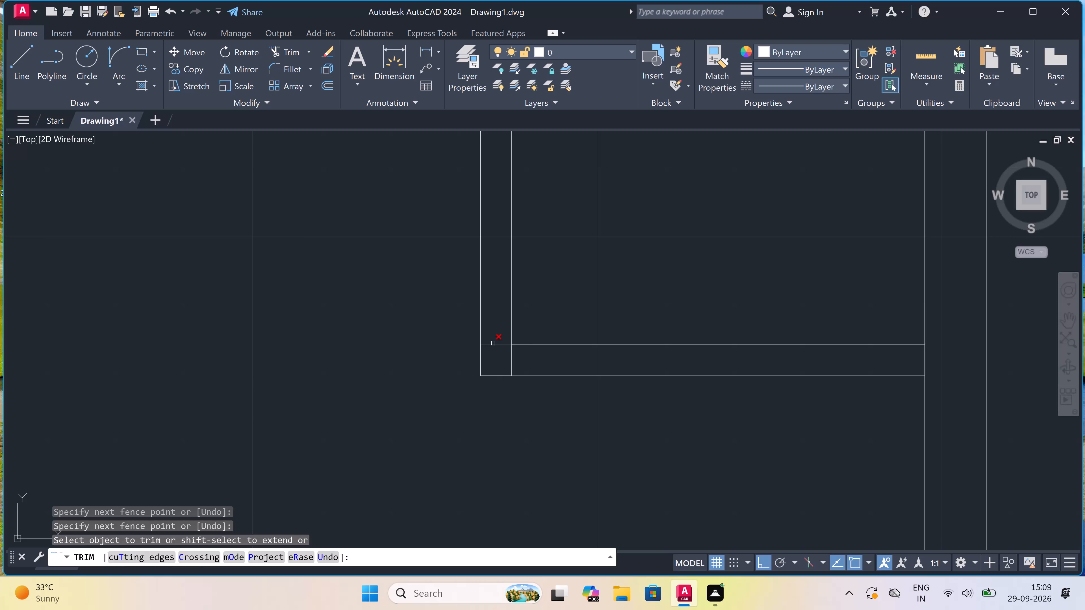
{"action": "left_click", "coordinate": [494, 342]}
{"action": "left_click", "coordinate": [497, 351]}
{"action": "left_click", "coordinate": [498, 355]}
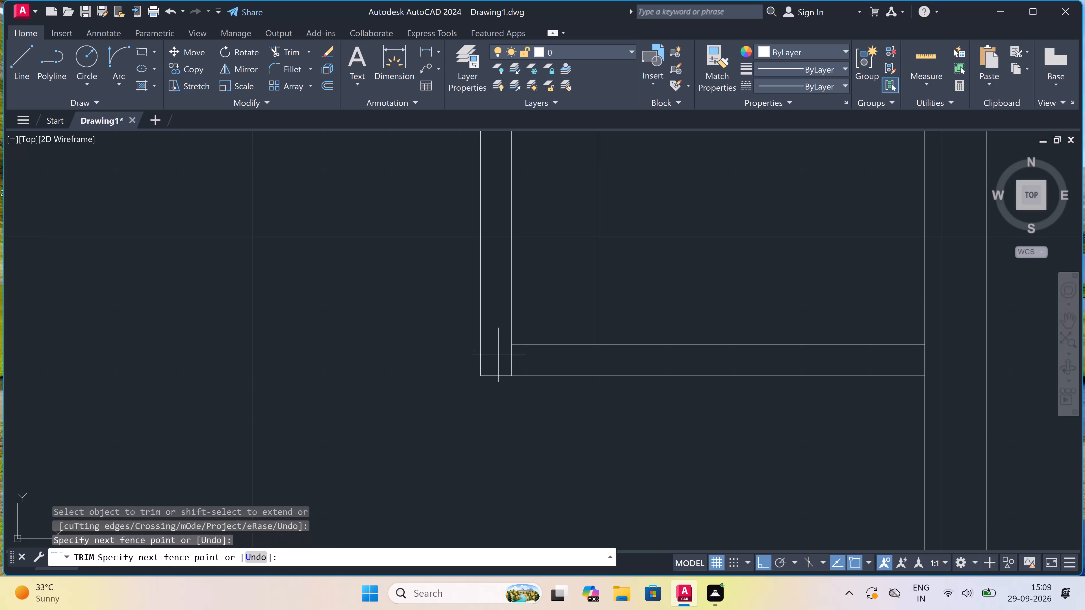
{"action": "scroll", "coordinate": [498, 355], "scroll_direction": "up", "scroll_amount": 2}
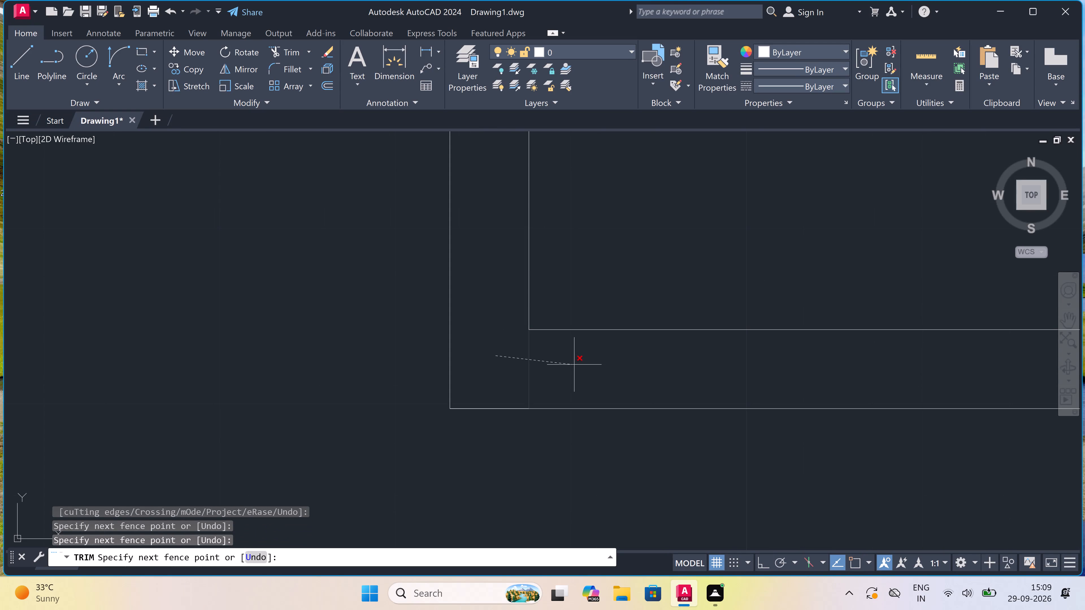
{"action": "left_click", "coordinate": [575, 363]}
{"action": "scroll", "coordinate": [435, 365], "scroll_direction": "down", "scroll_amount": 3}
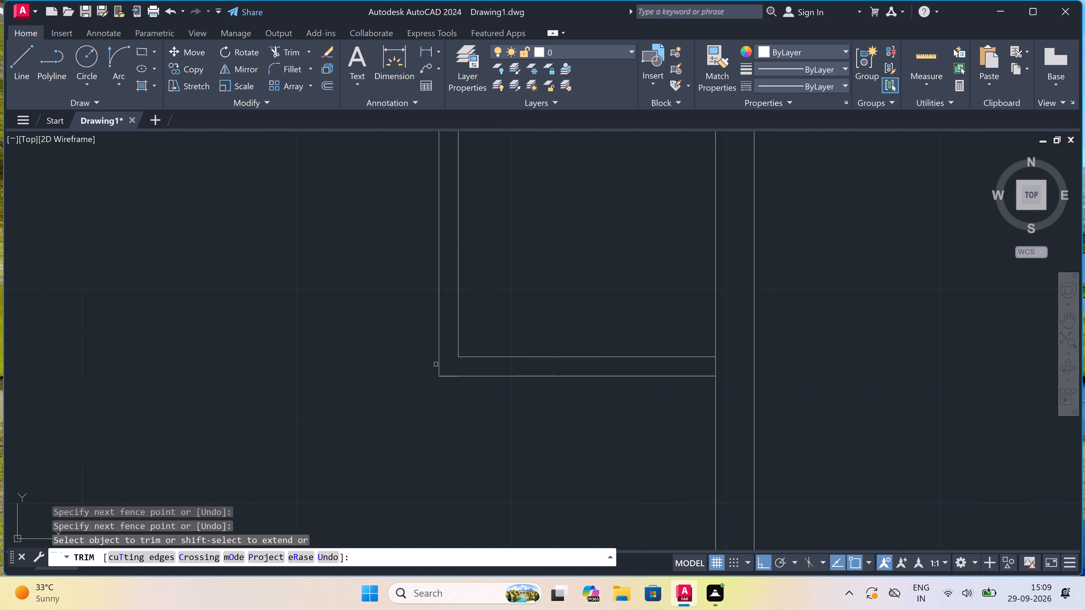
Trim away the exterior wall's inner face within the lower partition's thickness so the two walls join openly.
{"action": "scroll", "coordinate": [728, 369], "scroll_direction": "up", "scroll_amount": 3}
{"action": "left_click", "coordinate": [719, 356]}
{"action": "left_click", "coordinate": [572, 378]}
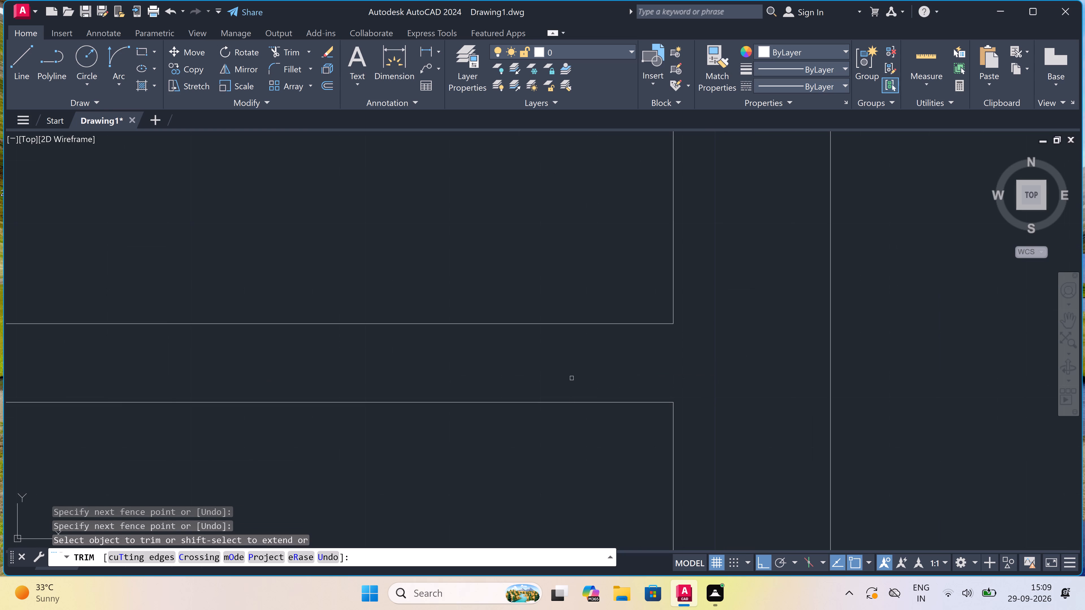
{"action": "scroll", "coordinate": [572, 377], "scroll_direction": "down", "scroll_amount": 6}
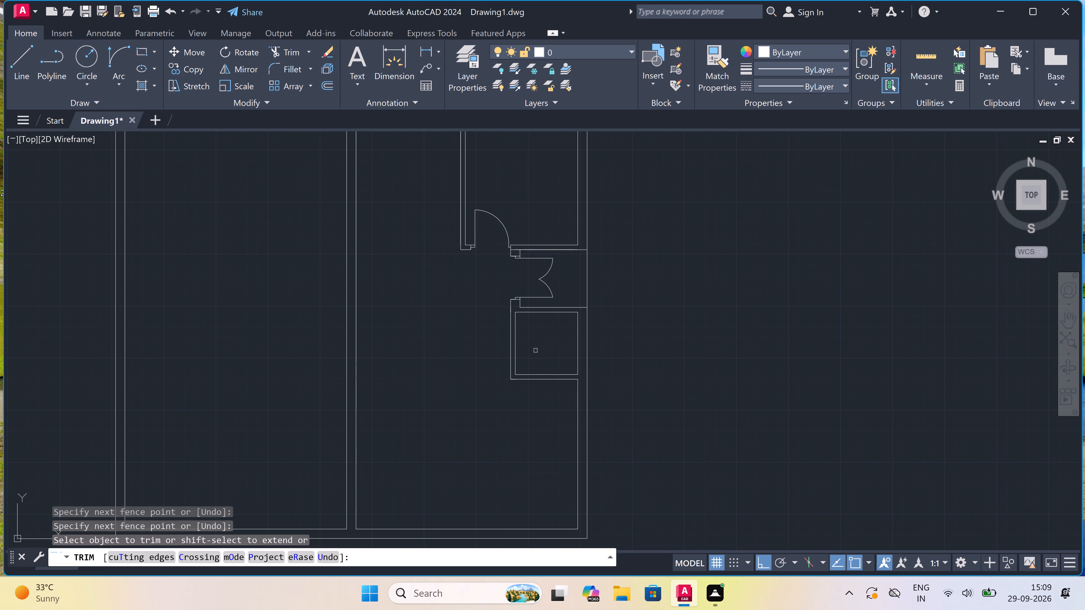
{"action": "scroll", "coordinate": [533, 337], "scroll_direction": "up", "scroll_amount": 2}
{"action": "key", "text": "Escape"}
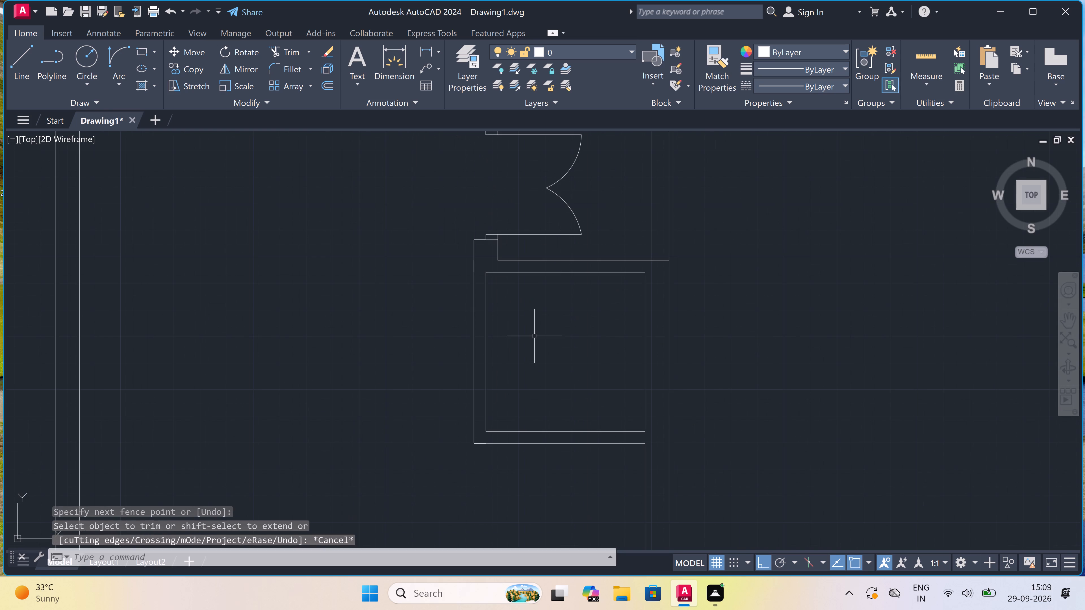
Draw the small room's upper door jamb across the side wall, with a 2" line down from its midpoint and a 2' door leaf into the room.
{"action": "type", "text": "l"}
{"action": "key", "text": "space"}
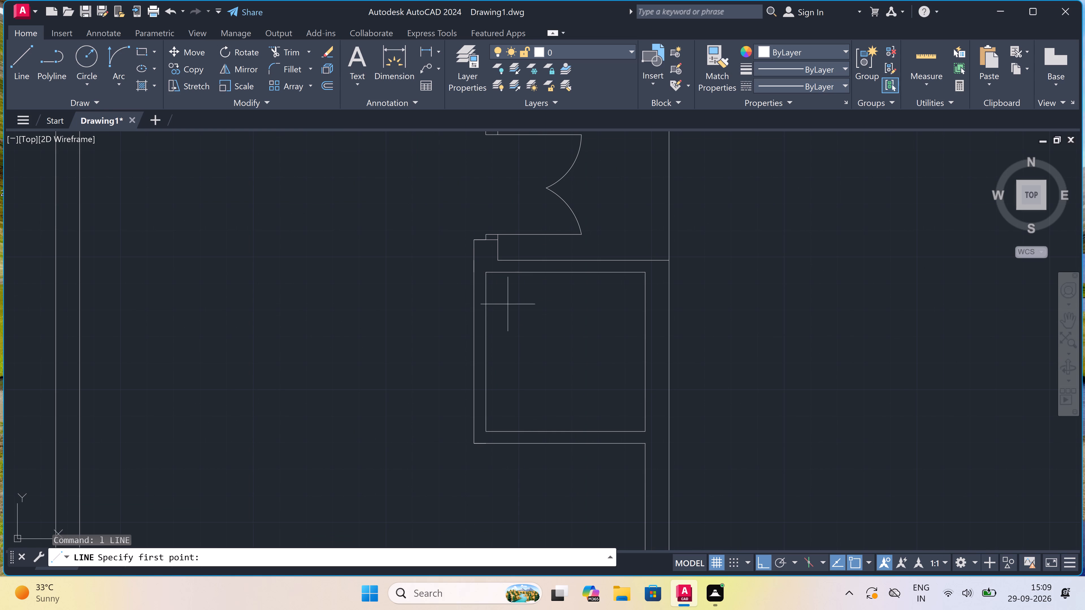
{"action": "scroll", "coordinate": [483, 287], "scroll_direction": "up", "scroll_amount": 2}
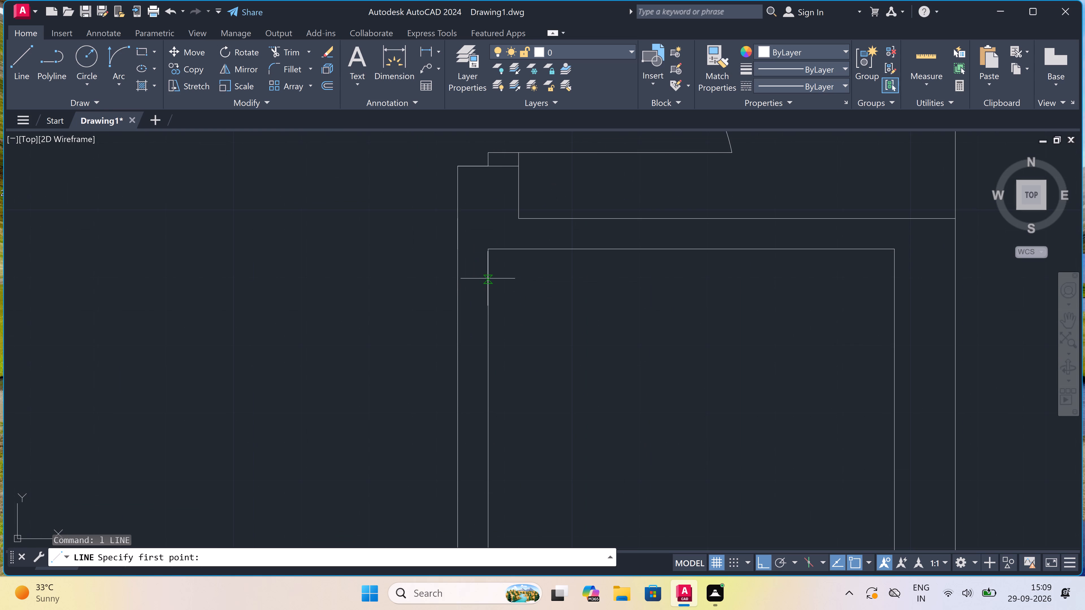
{"action": "left_click", "coordinate": [488, 277]}
{"action": "left_click", "coordinate": [459, 278]}
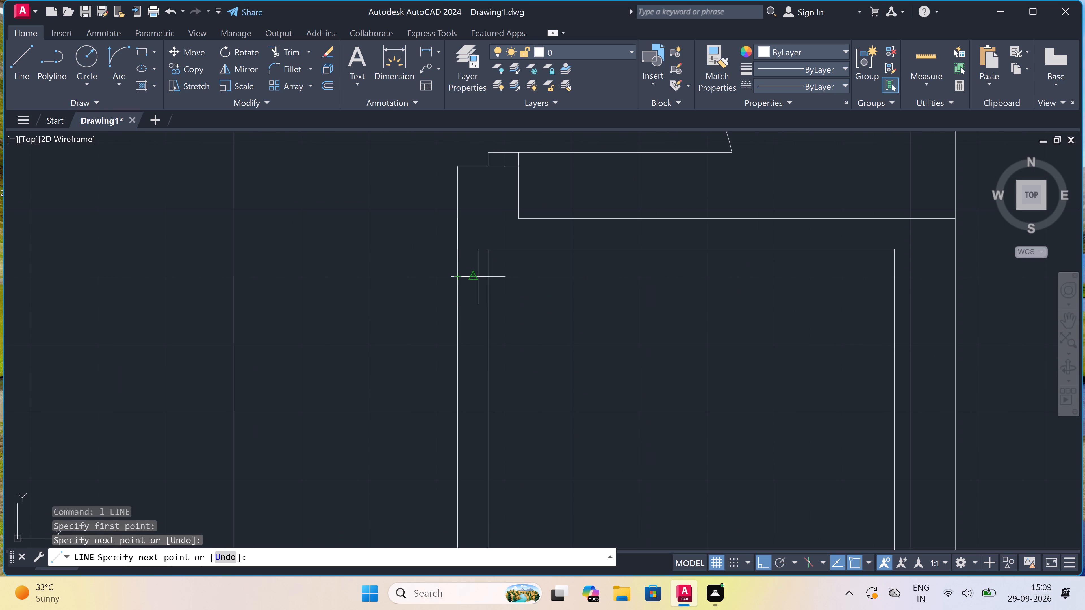
{"action": "left_click", "coordinate": [469, 276]}
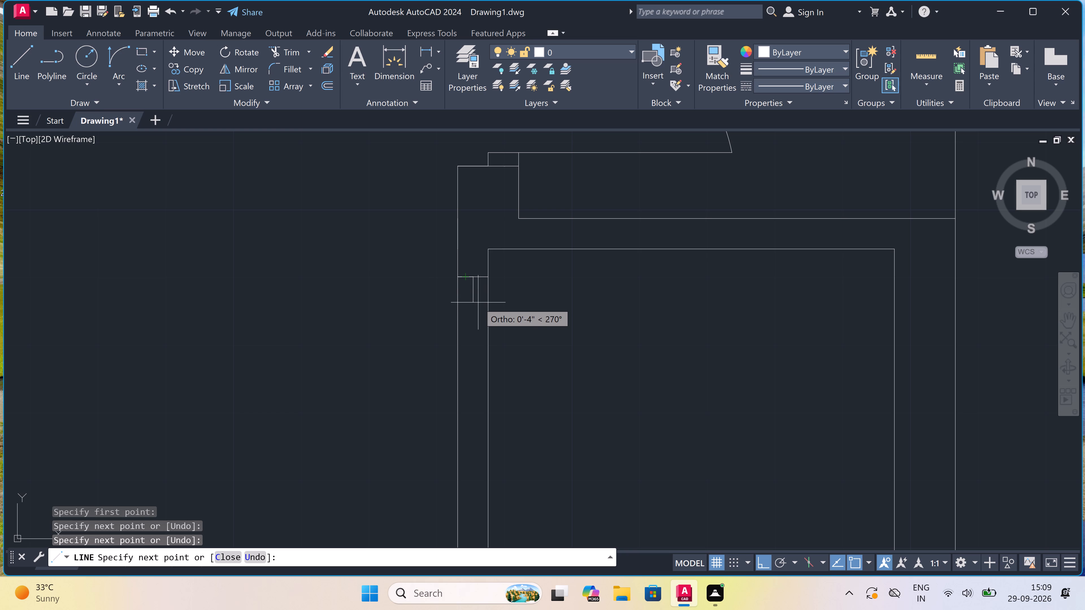
{"action": "key", "text": "2"}
{"action": "type", "text": "\""}
{"action": "key", "text": "space"}
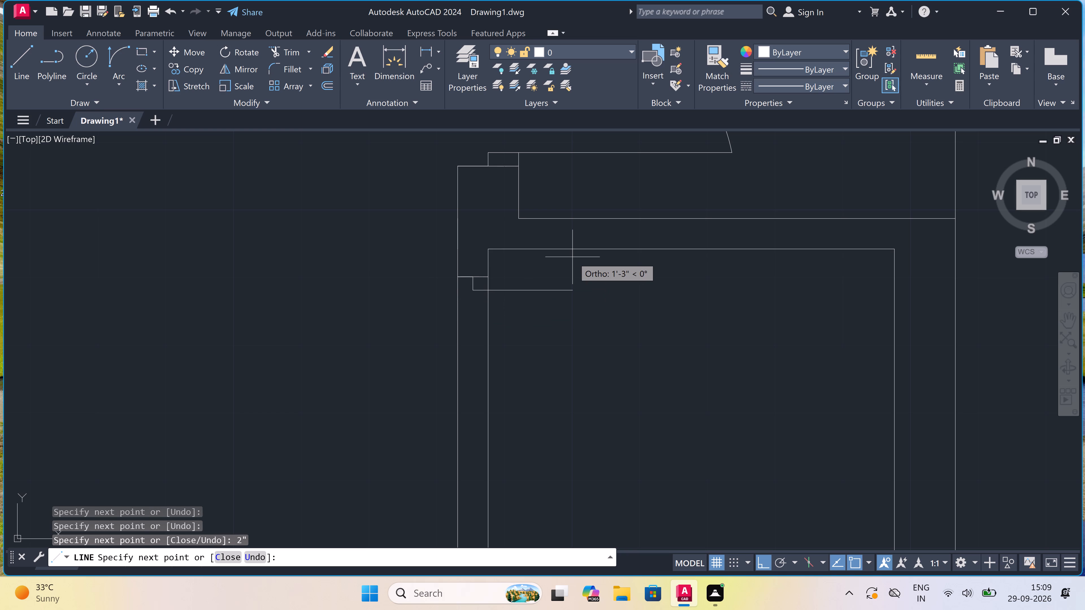
{"action": "type", "text": "2'"}
{"action": "key", "text": "space"}
{"action": "key", "text": "Escape"}
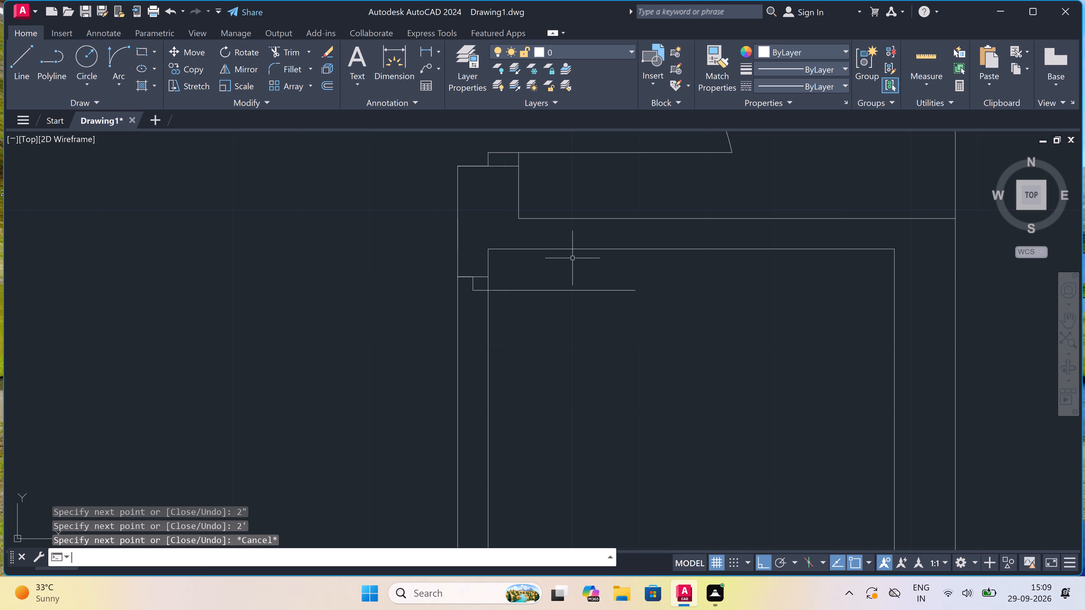
Draw the lower door jamb across the small room's side wall, with a 2" line up from its midpoint.
{"action": "key", "text": "space"}
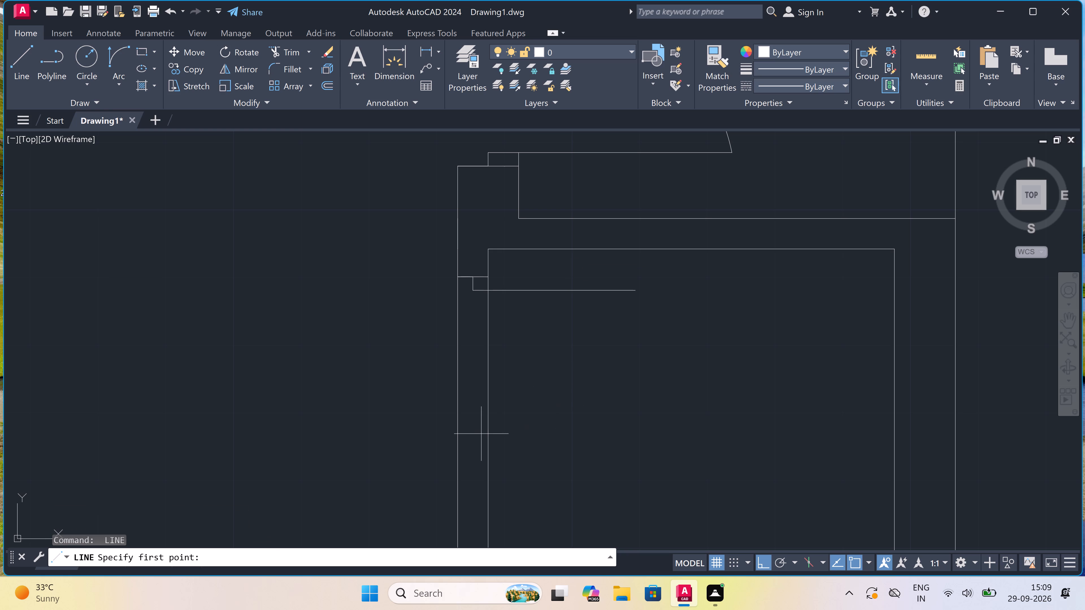
{"action": "left_click", "coordinate": [486, 420]}
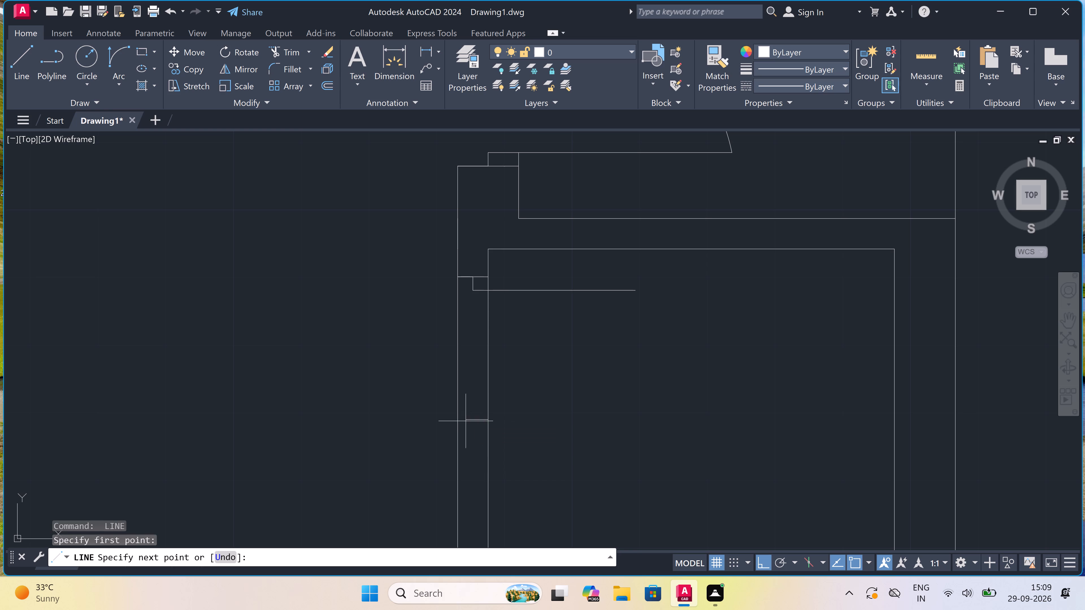
{"action": "left_click", "coordinate": [459, 420]}
{"action": "left_click", "coordinate": [474, 417]}
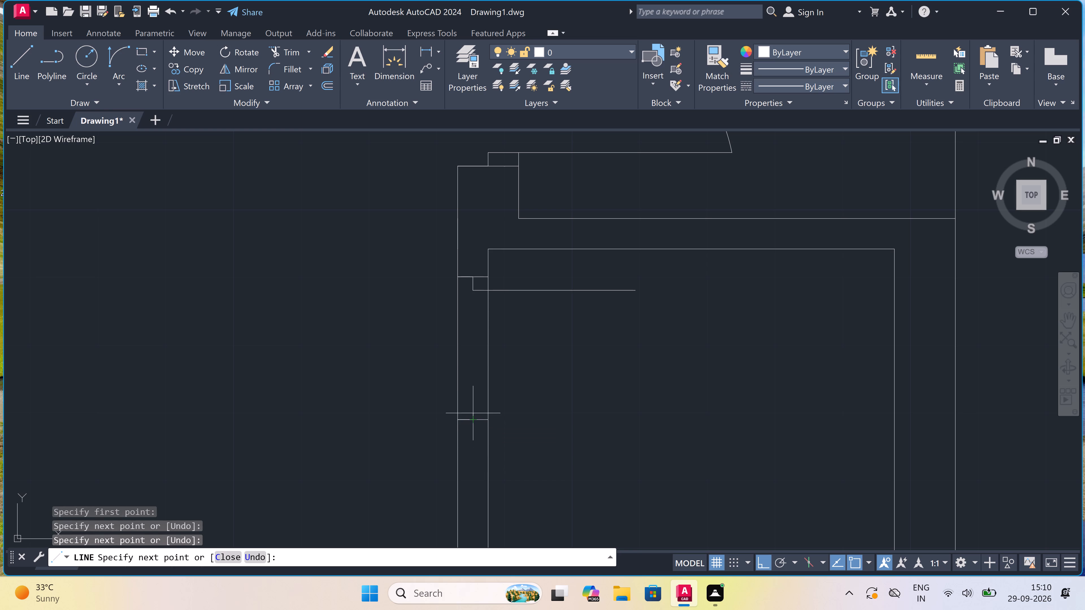
{"action": "key", "text": "2"}
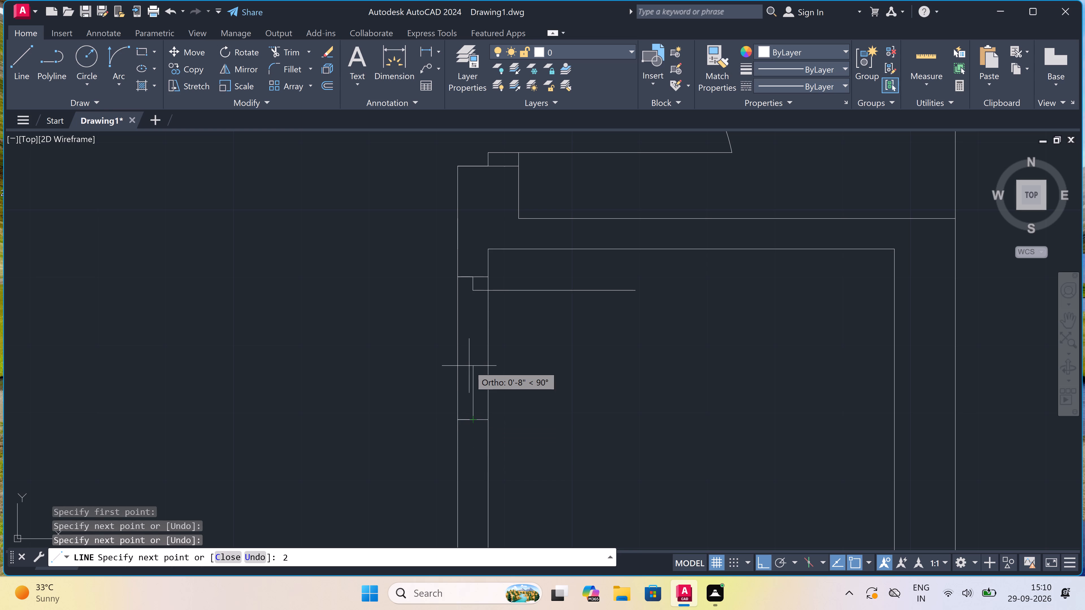
{"action": "type", "text": "\""}
{"action": "key", "text": "space"}
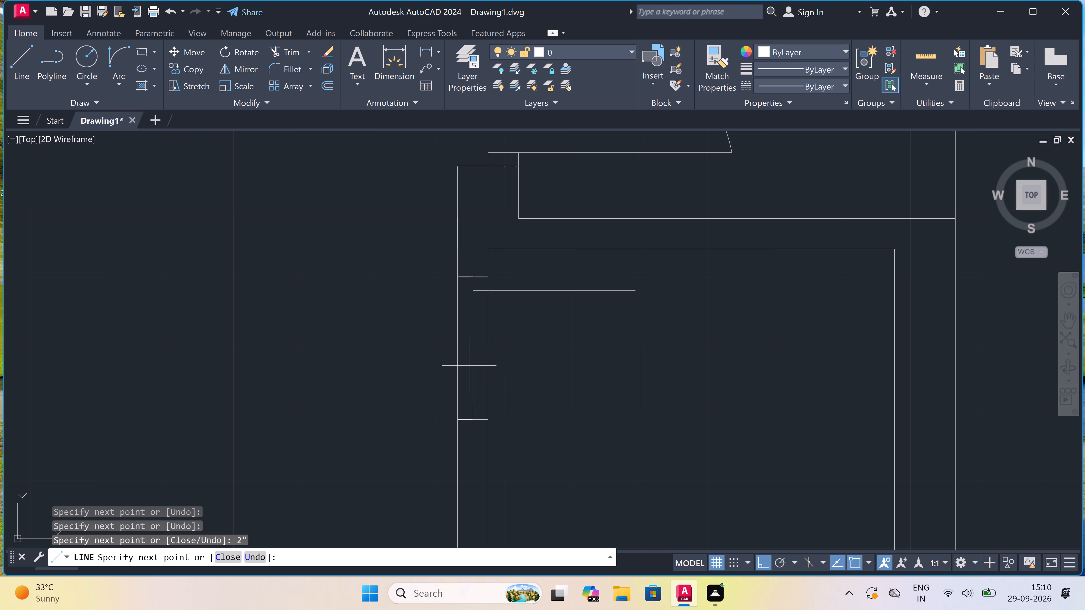
{"action": "key", "text": "Escape"}
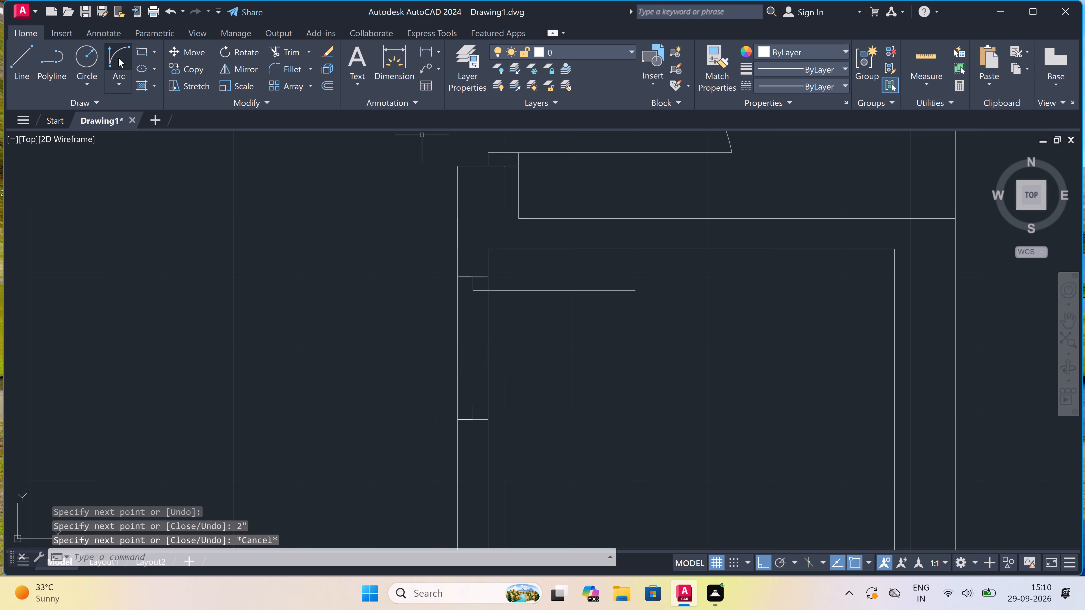
Draw the door swing arc from the leaf's free end to the tip of the lower jamb's 2" line, bulging into the room.
{"action": "left_click", "coordinate": [117, 56]}
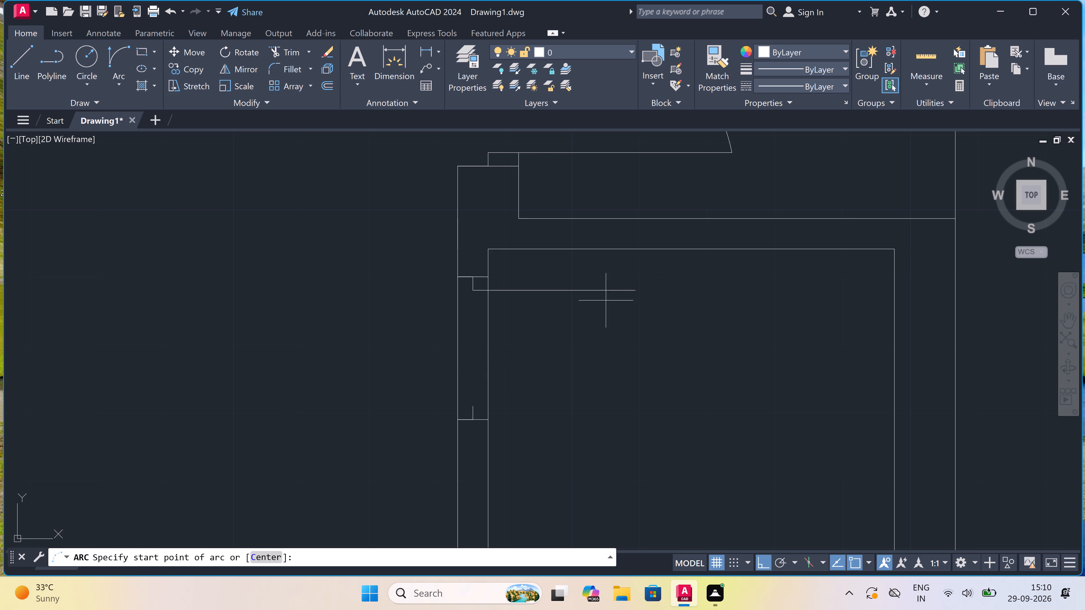
{"action": "left_click_drag", "start_coordinate": [637, 287], "coordinate": [639, 291]}
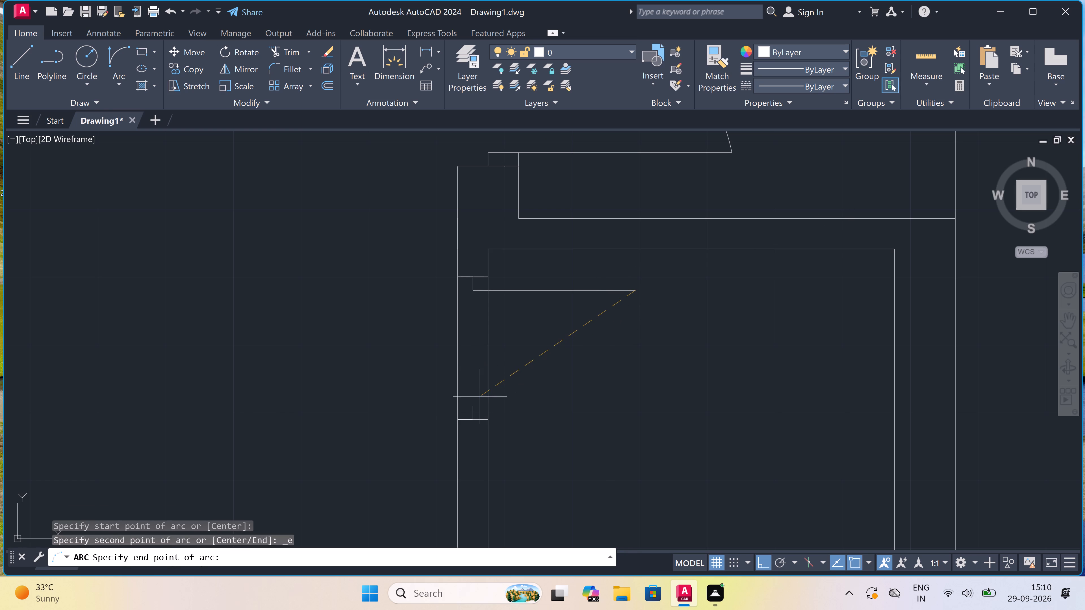
{"action": "left_click", "coordinate": [474, 402]}
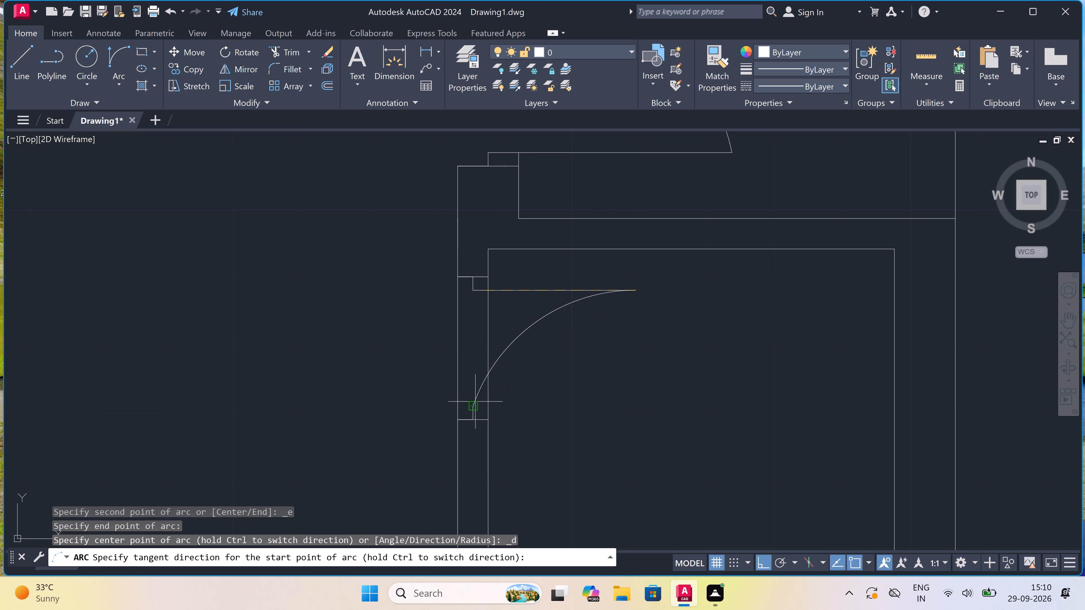
{"action": "left_click", "coordinate": [651, 403]}
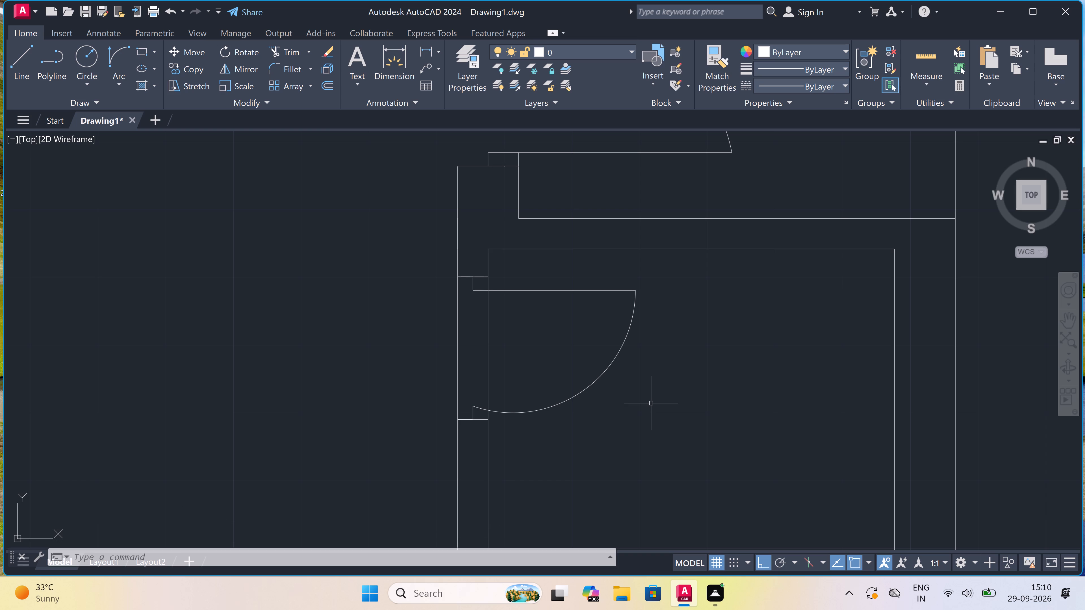
Trim away both faces of the side wall between the two jambs to open the small room's doorway.
{"action": "type", "text": "tr"}
{"action": "key", "text": "space"}
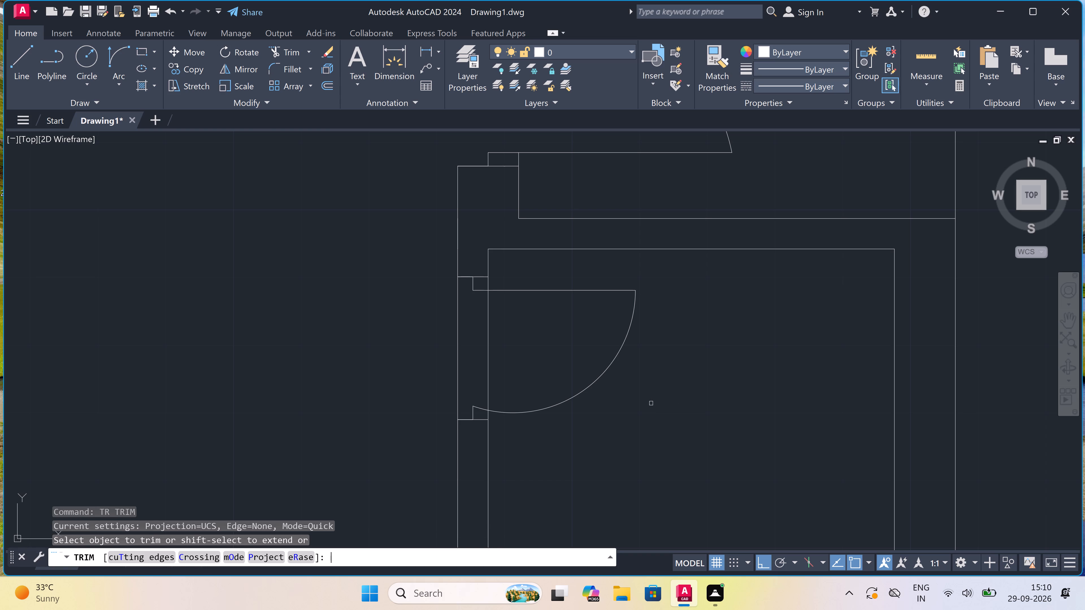
{"action": "left_click", "coordinate": [500, 344]}
{"action": "left_click", "coordinate": [380, 348]}
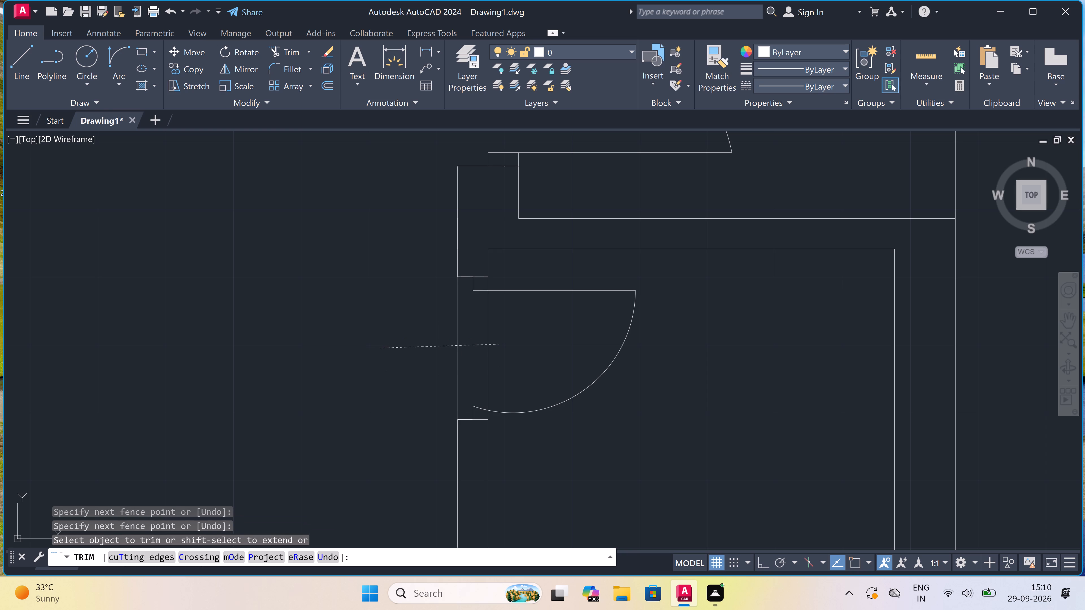
{"action": "scroll", "coordinate": [477, 328], "scroll_direction": "down", "scroll_amount": 3}
{"action": "scroll", "coordinate": [477, 328], "scroll_direction": "up", "scroll_amount": 2}
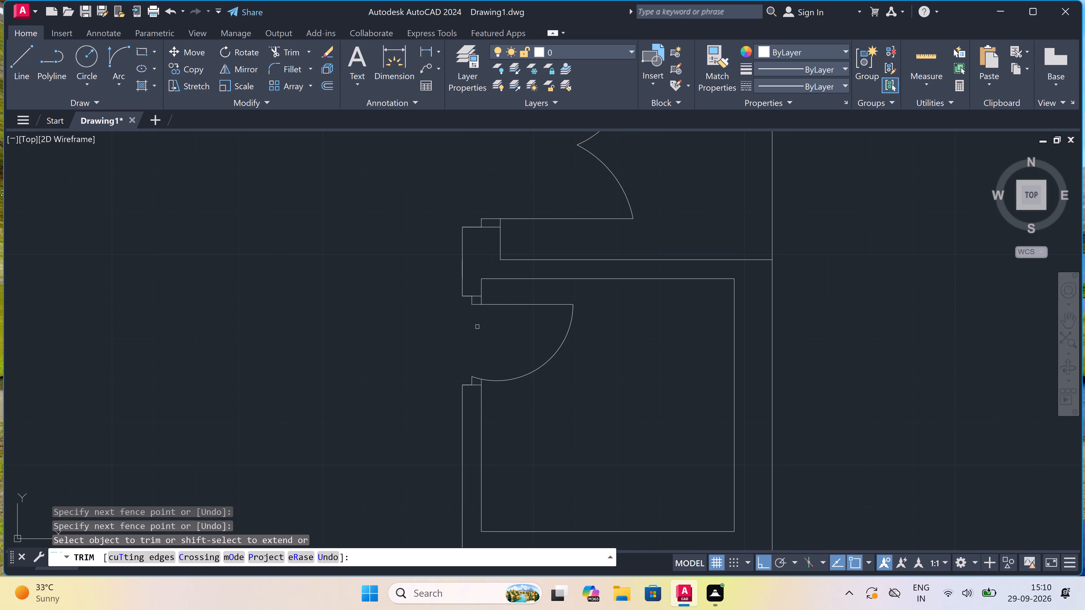
{"action": "key", "text": "Escape"}
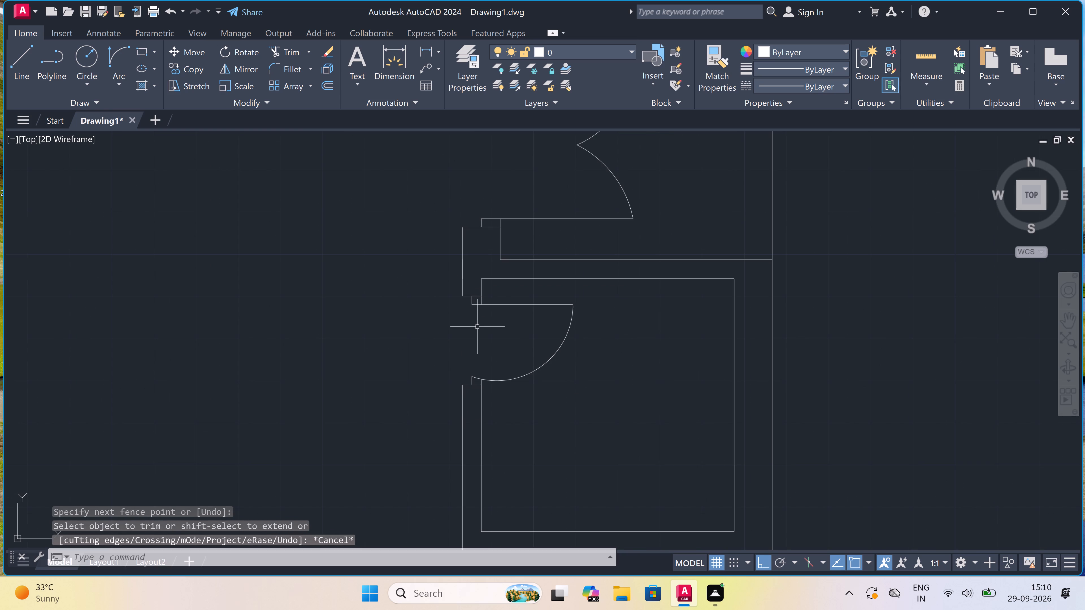
Review the overall floor plan and the layout of the rooms in its upper half.
{"action": "scroll", "coordinate": [487, 300], "scroll_direction": "down", "scroll_amount": 5}
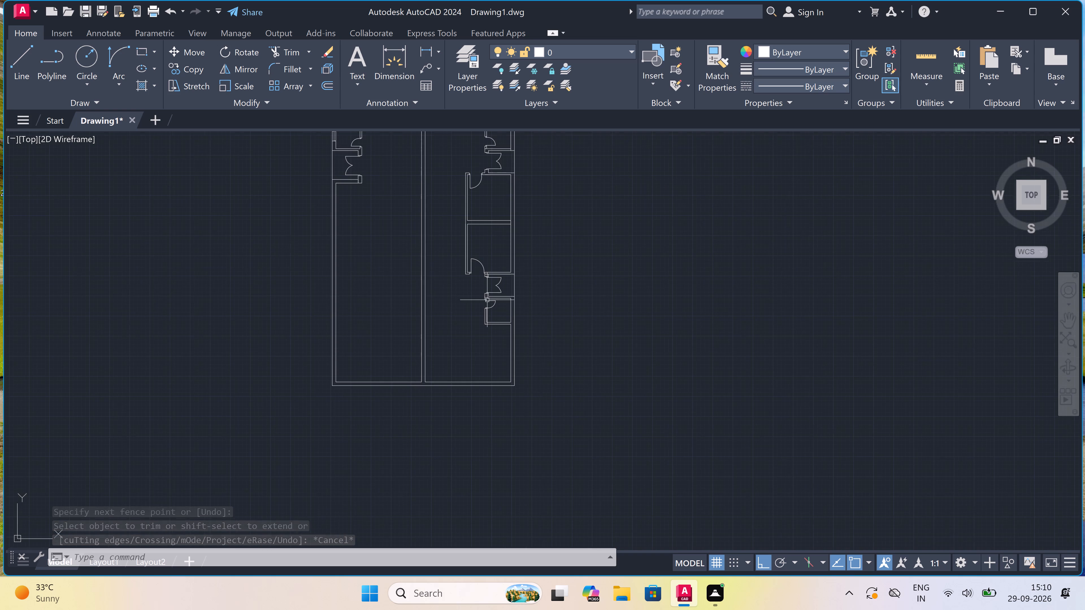
{"action": "scroll", "coordinate": [487, 300], "scroll_direction": "down", "scroll_amount": 1}
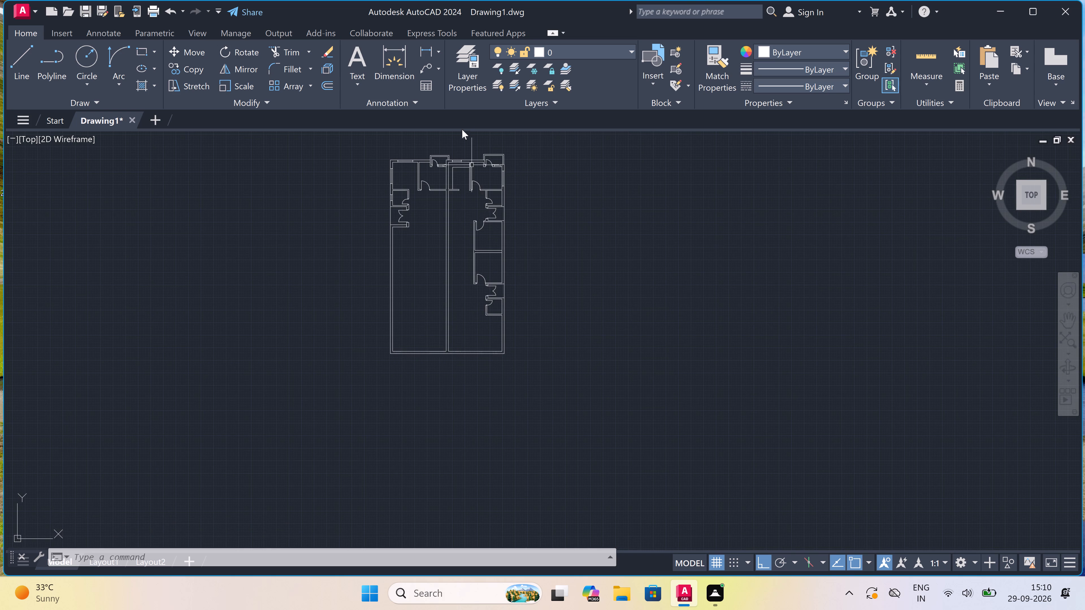
{"action": "scroll", "coordinate": [465, 138], "scroll_direction": "up", "scroll_amount": 3}
{"action": "scroll", "coordinate": [474, 184], "scroll_direction": "down", "scroll_amount": 3}
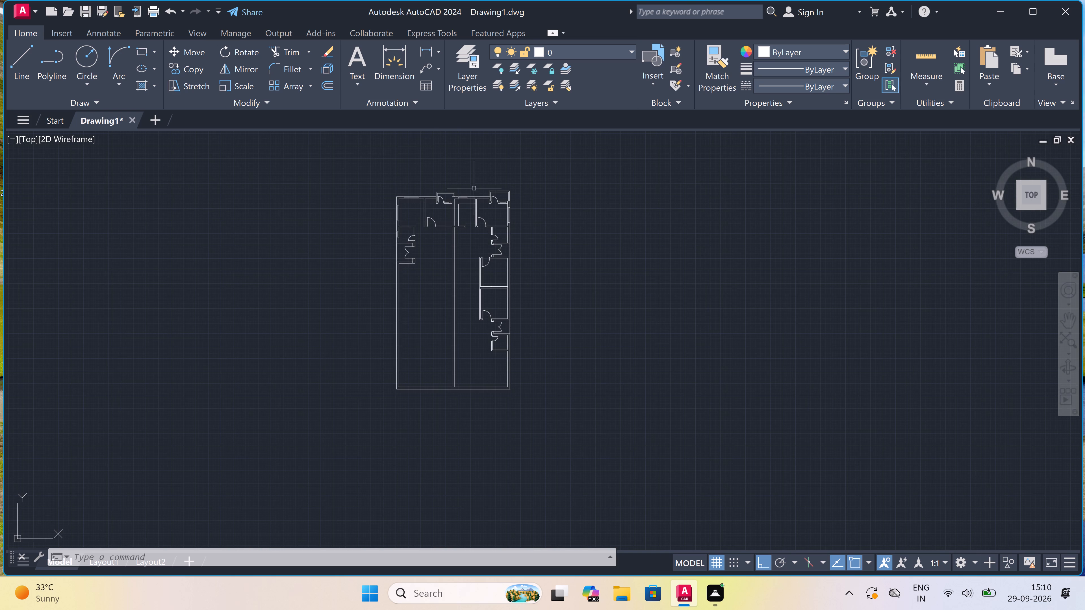
{"action": "scroll", "coordinate": [474, 219], "scroll_direction": "up", "scroll_amount": 4}
{"action": "scroll", "coordinate": [474, 219], "scroll_direction": "down", "scroll_amount": 5}
{"action": "scroll", "coordinate": [472, 189], "scroll_direction": "up", "scroll_amount": 2}
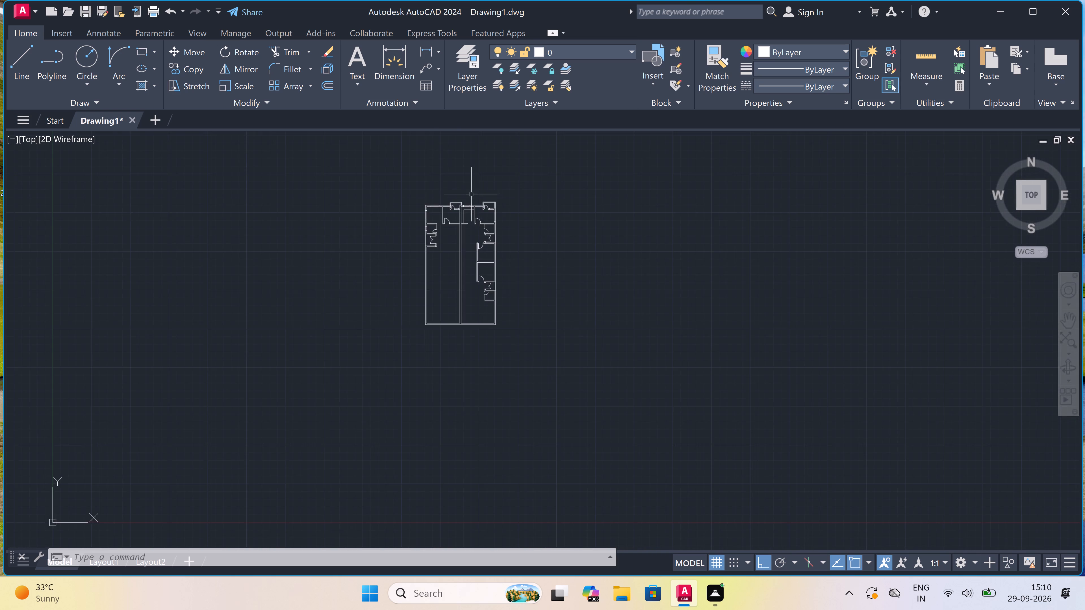
{"action": "scroll", "coordinate": [472, 189], "scroll_direction": "up", "scroll_amount": 2}
{"action": "scroll", "coordinate": [473, 293], "scroll_direction": "down", "scroll_amount": 3}
{"action": "scroll", "coordinate": [472, 343], "scroll_direction": "up", "scroll_amount": 3}
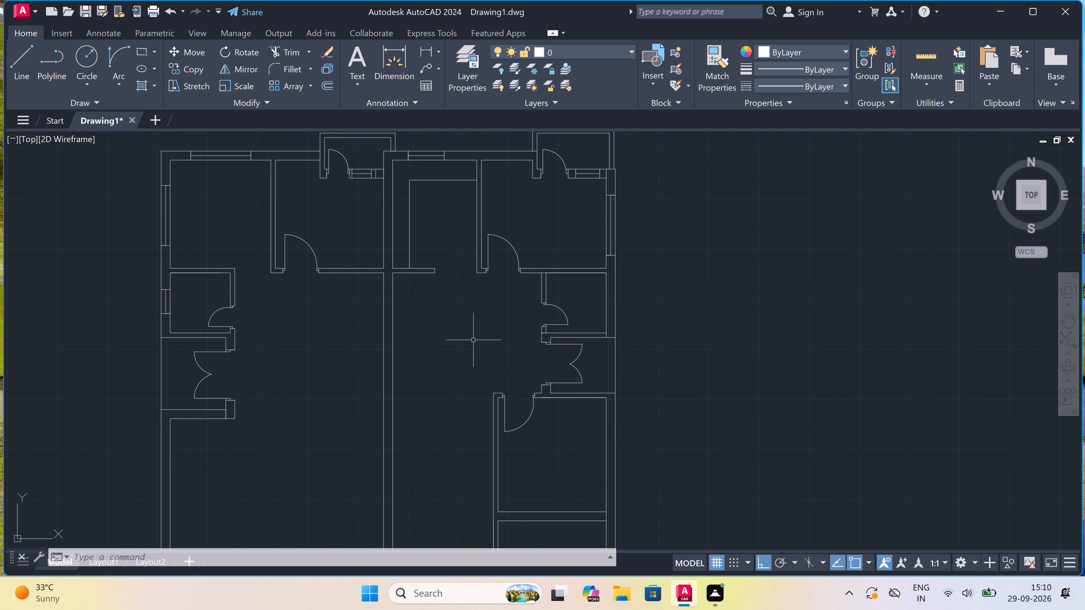
Draw a line 8'4.5" west from the right unit's bottom-right inner corner, continuing north to align with the small room's outer bottom edge.
{"action": "scroll", "coordinate": [473, 334], "scroll_direction": "down", "scroll_amount": 1}
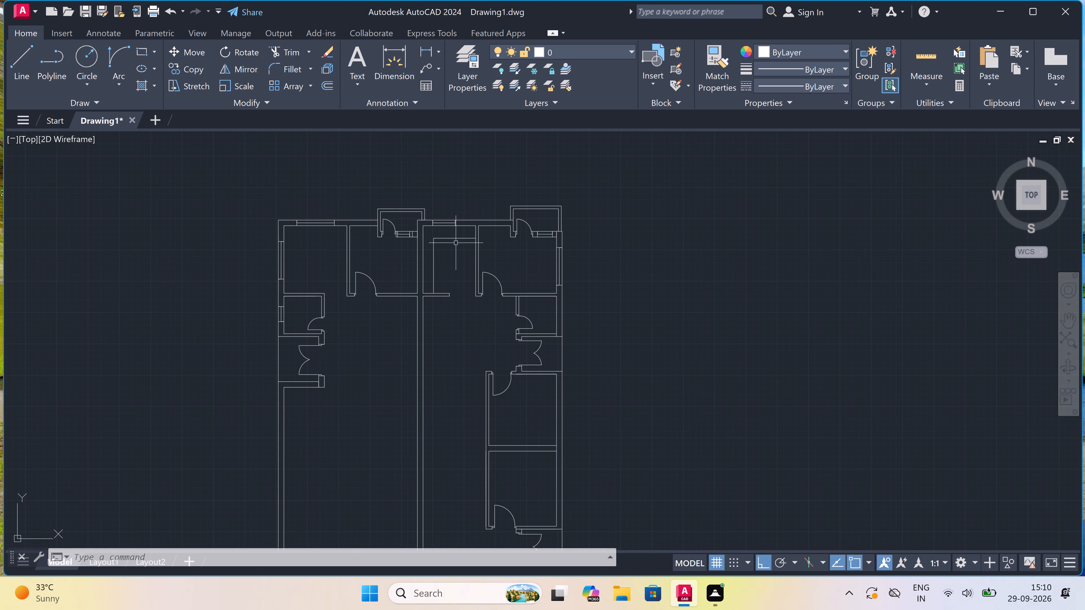
{"action": "scroll", "coordinate": [457, 245], "scroll_direction": "up", "scroll_amount": 2}
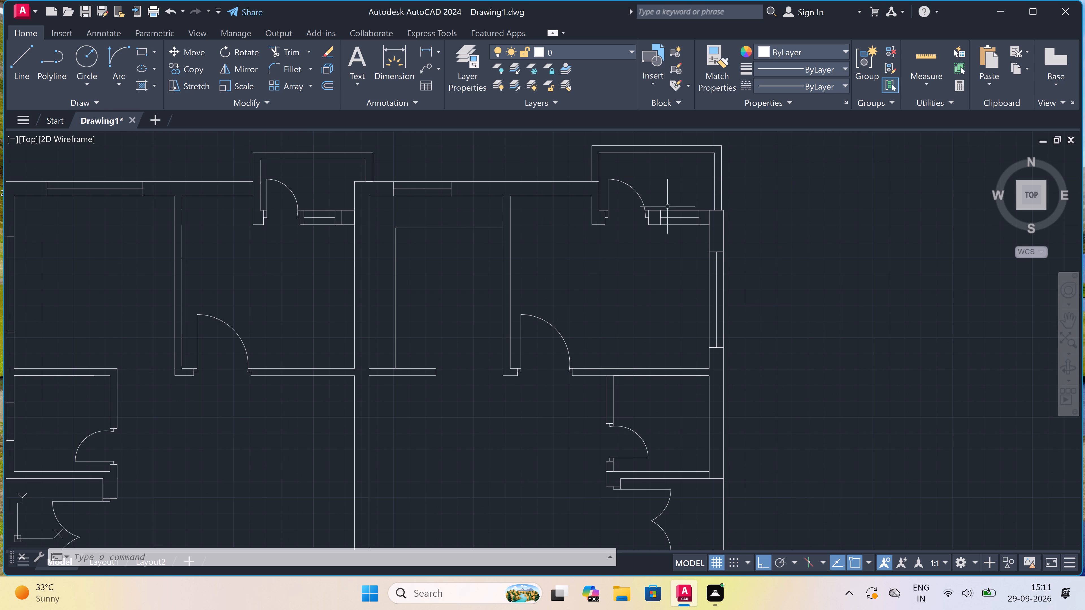
{"action": "scroll", "coordinate": [641, 215], "scroll_direction": "down", "scroll_amount": 2}
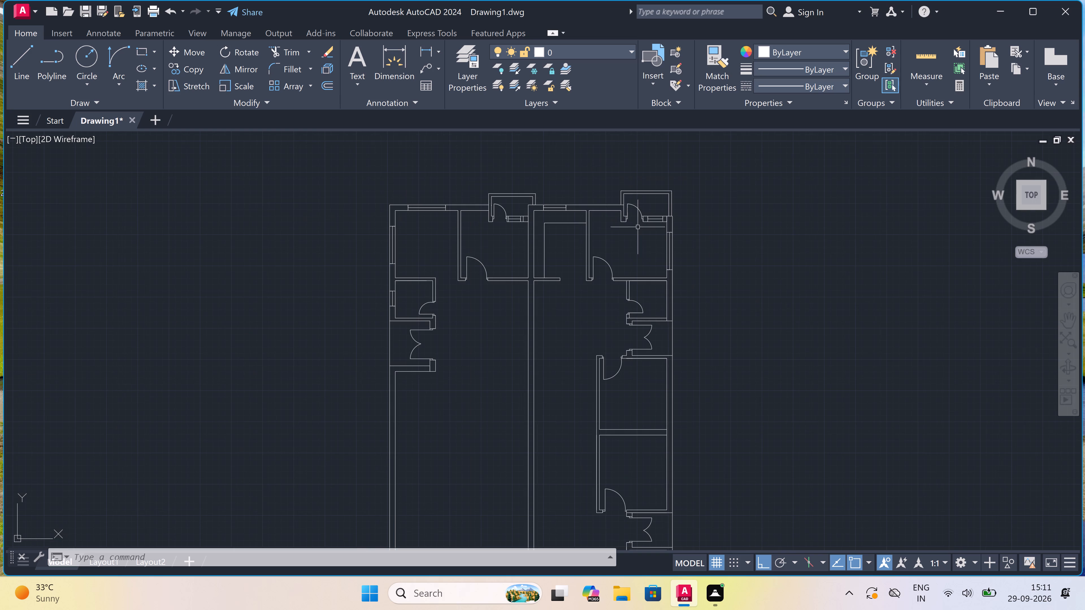
{"action": "scroll", "coordinate": [638, 235], "scroll_direction": "down", "scroll_amount": 1}
{"action": "scroll", "coordinate": [648, 293], "scroll_direction": "down", "scroll_amount": 1}
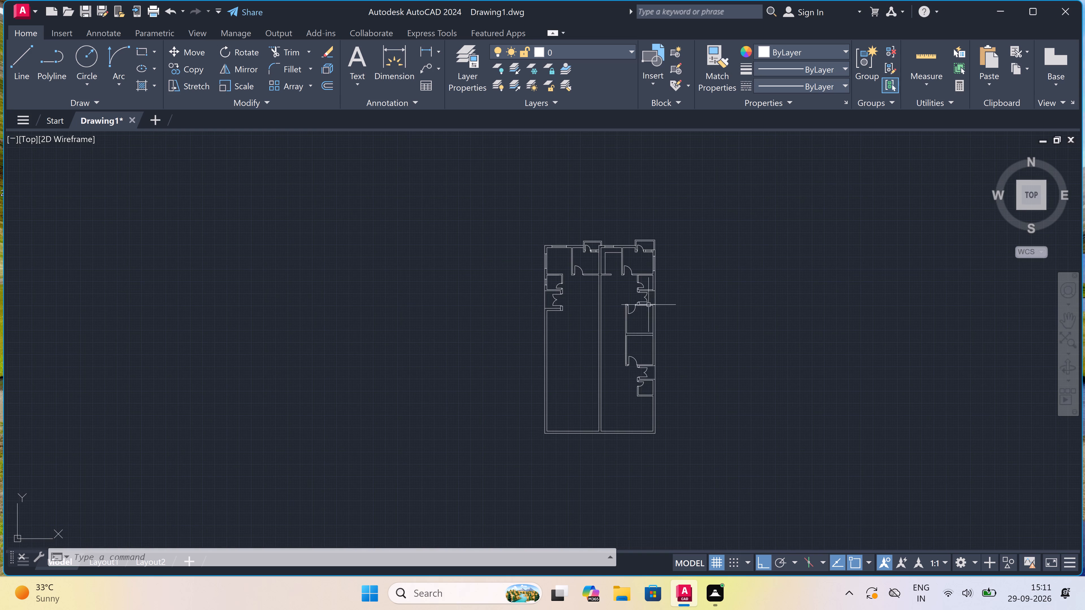
{"action": "scroll", "coordinate": [634, 441], "scroll_direction": "up", "scroll_amount": 3}
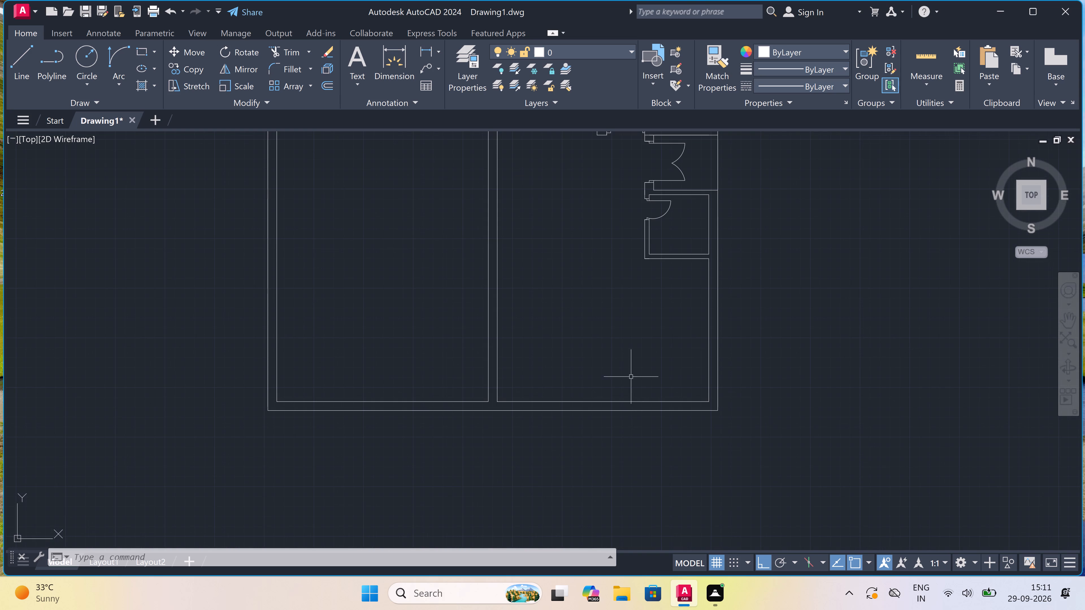
{"action": "type", "text": "l"}
{"action": "key", "text": "space"}
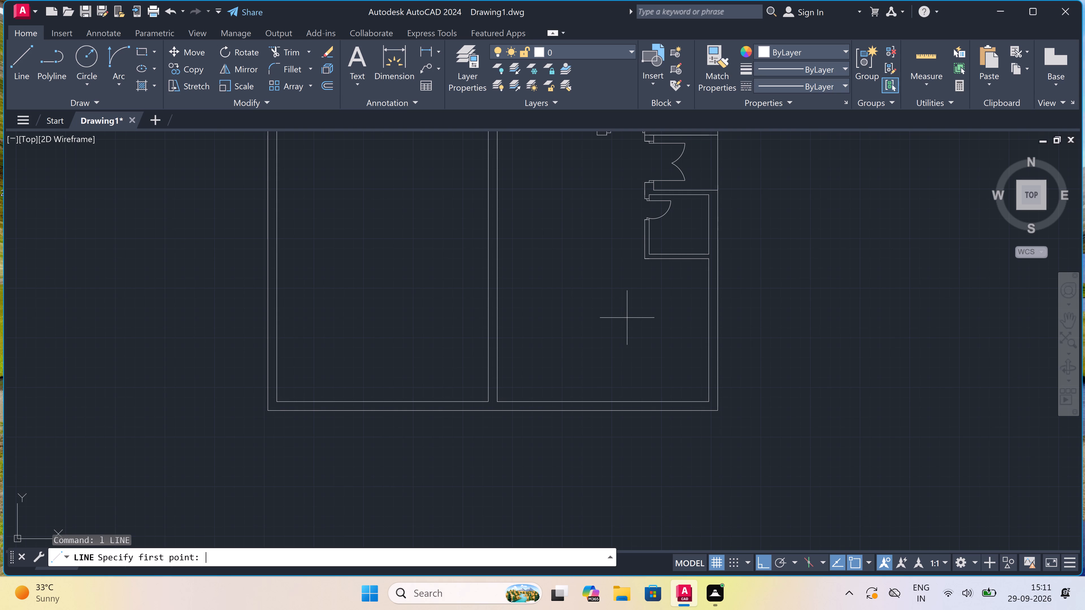
{"action": "left_click", "coordinate": [708, 400]}
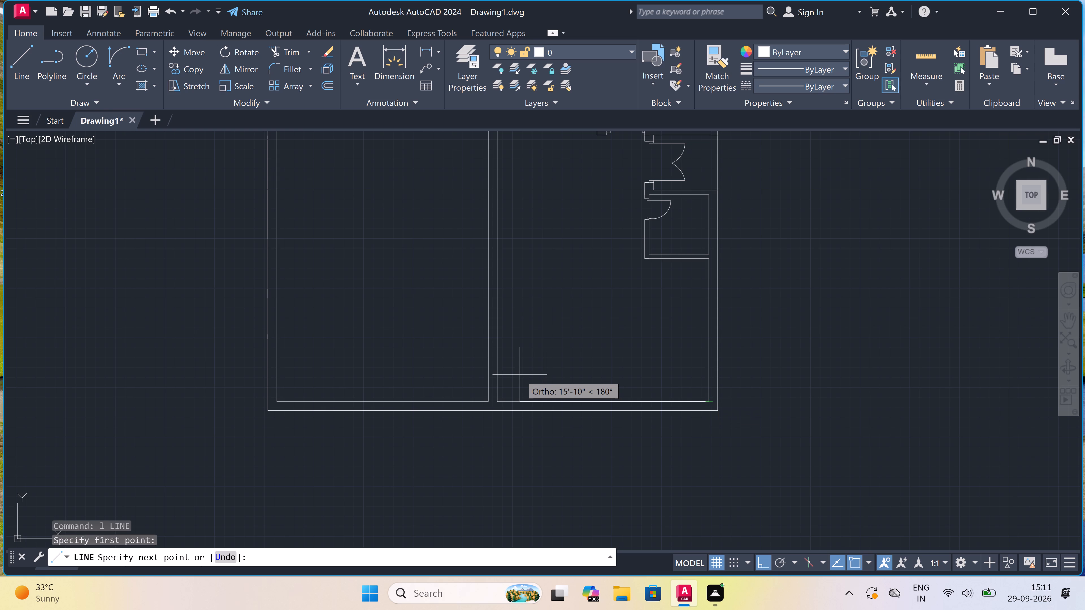
{"action": "key", "text": "8"}
{"action": "key", "text": "apostrophe"}
{"action": "key", "text": "4"}
{"action": "type", "text": ".5"}
{"action": "key", "text": "shift+quotedbl"}
{"action": "key", "text": "space"}
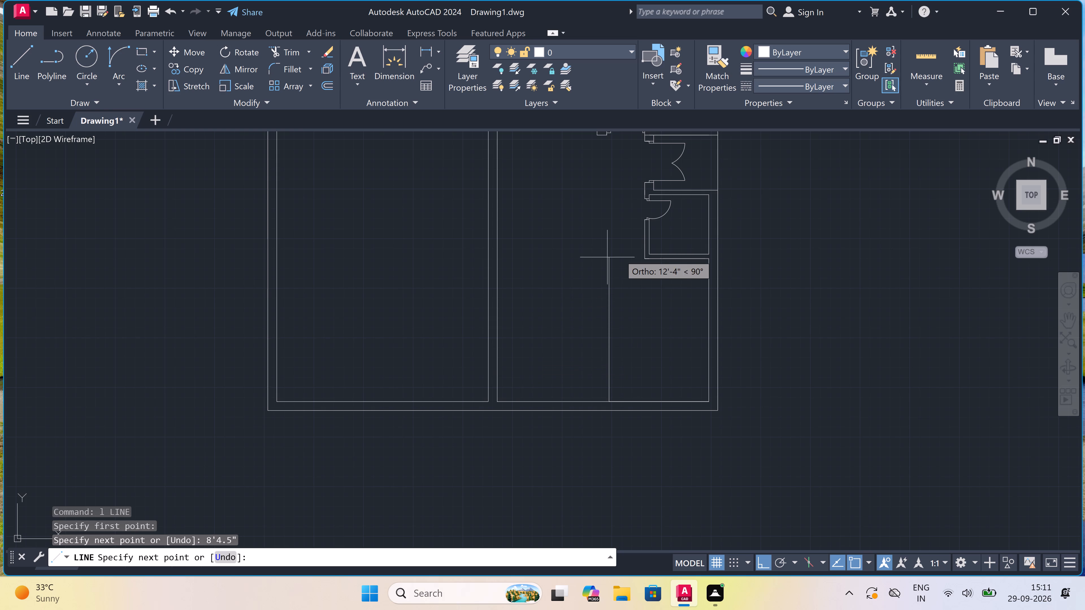
{"action": "scroll", "coordinate": [620, 253], "scroll_direction": "up", "scroll_amount": 1}
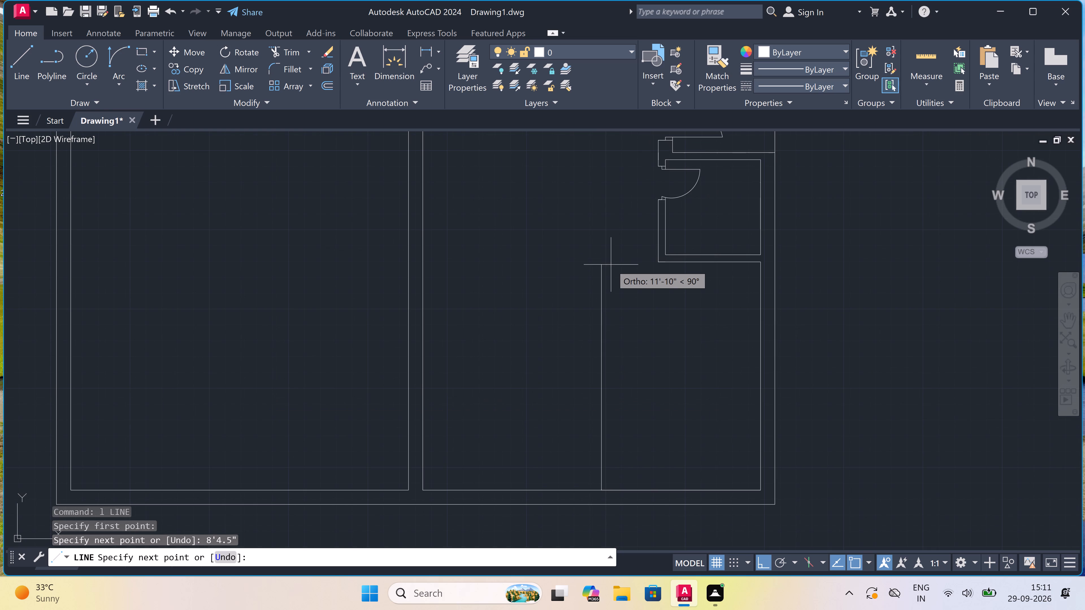
{"action": "scroll", "coordinate": [611, 263], "scroll_direction": "up", "scroll_amount": 2}
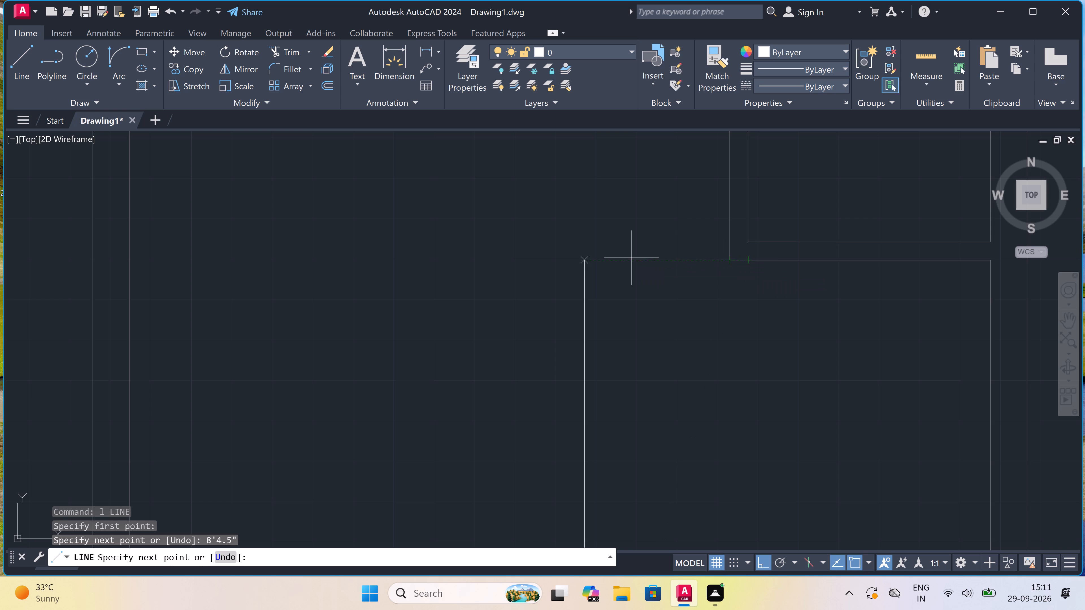
{"action": "left_click", "coordinate": [586, 260]}
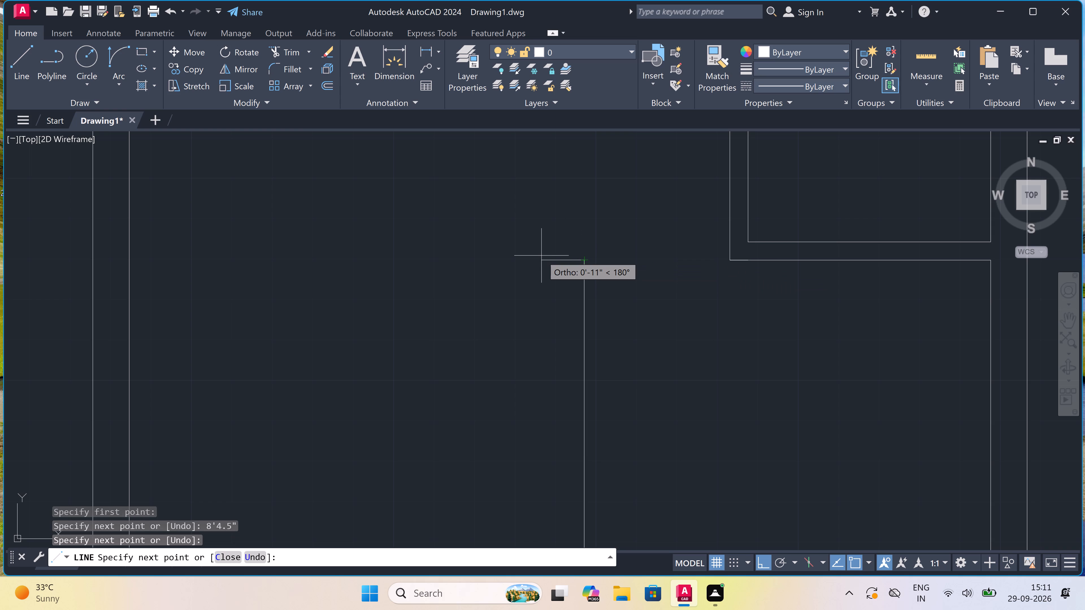
Close the partition's top end with a 4.5" westward segment and bring its second face down to the inner bottom wall line.
{"action": "key", "text": "4"}
{"action": "key", "text": "period"}
{"action": "key", "text": "5"}
{"action": "type", "text": "\""}
{"action": "key", "text": "space"}
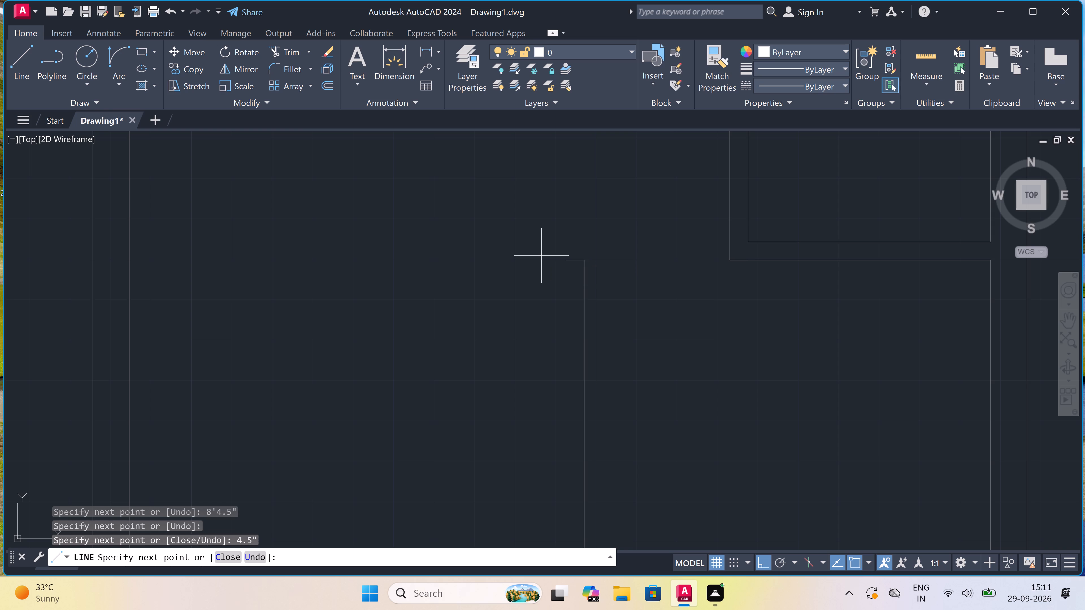
{"action": "scroll", "coordinate": [560, 244], "scroll_direction": "down", "scroll_amount": 4}
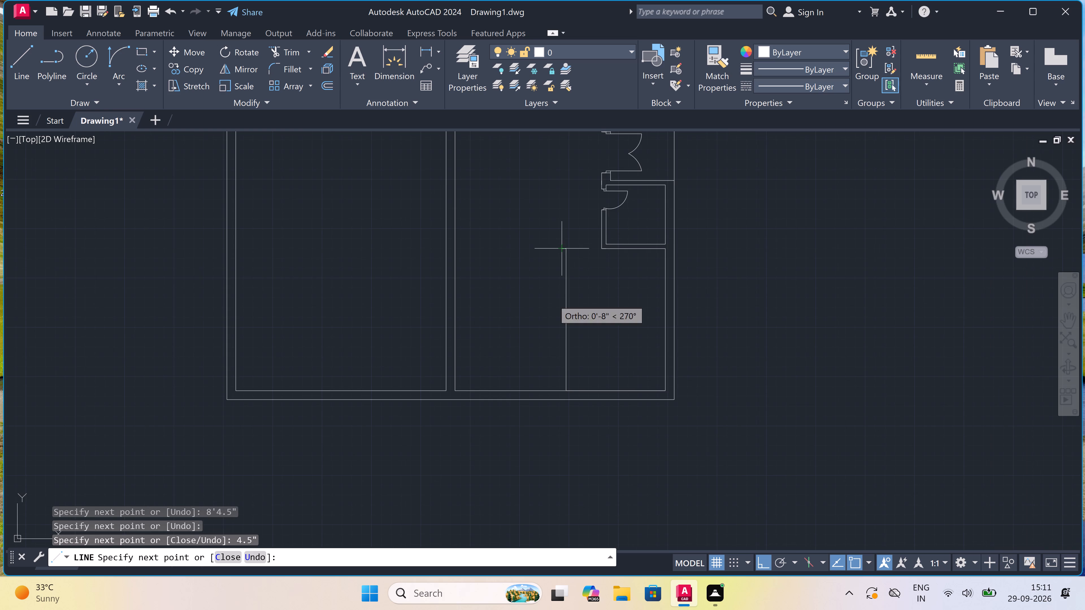
{"action": "scroll", "coordinate": [549, 380], "scroll_direction": "up", "scroll_amount": 3}
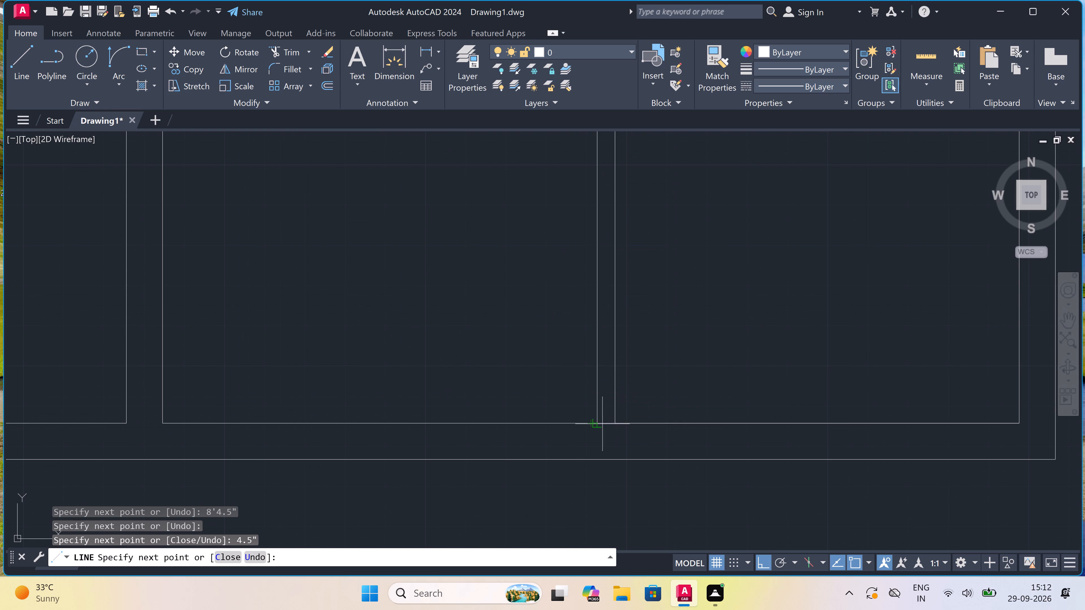
{"action": "left_click", "coordinate": [591, 420]}
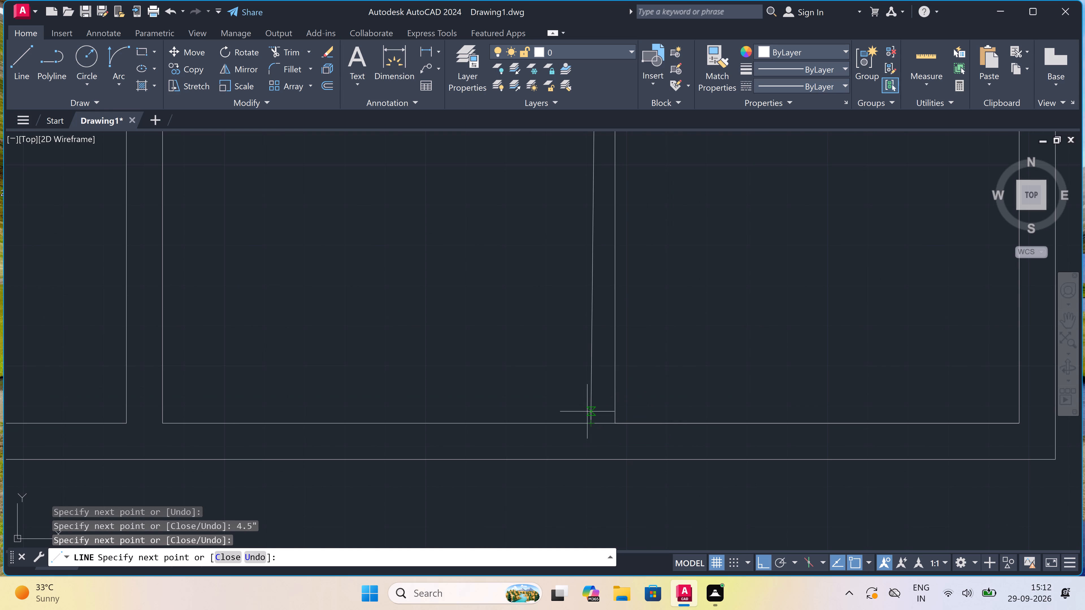
{"action": "key", "text": "ctrl+z"}
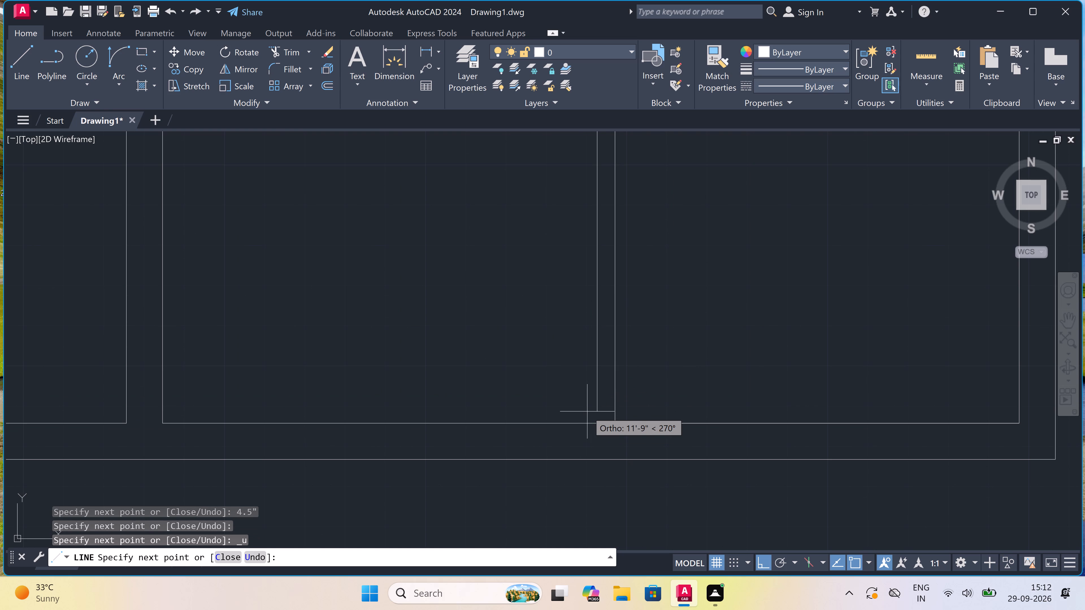
{"action": "scroll", "coordinate": [613, 431], "scroll_direction": "up", "scroll_amount": 2}
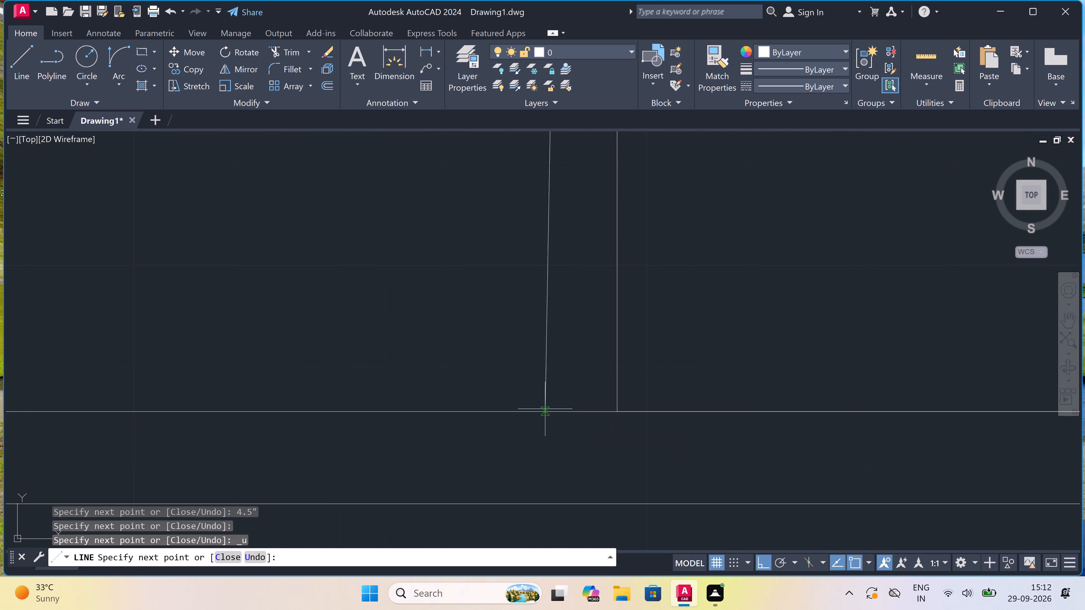
{"action": "scroll", "coordinate": [575, 424], "scroll_direction": "up", "scroll_amount": 2}
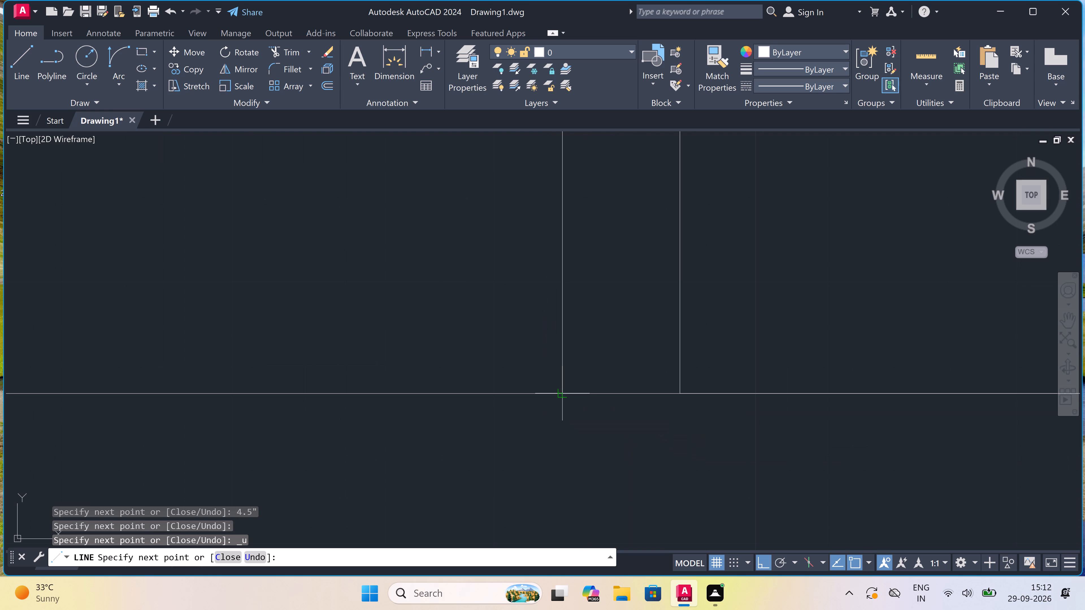
{"action": "left_click", "coordinate": [561, 391]}
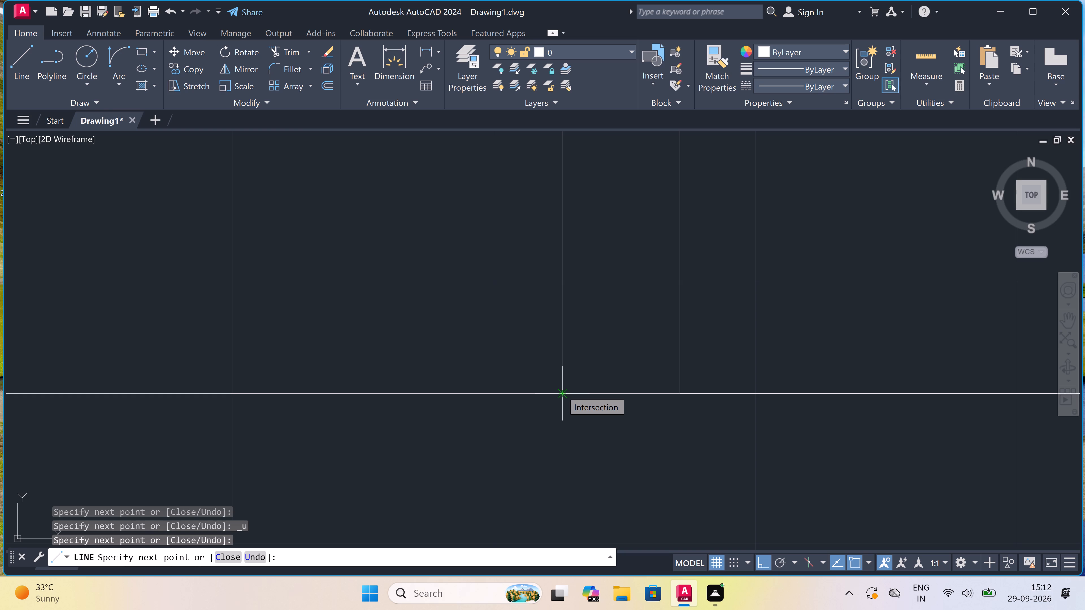
{"action": "scroll", "coordinate": [562, 396], "scroll_direction": "down", "scroll_amount": 7}
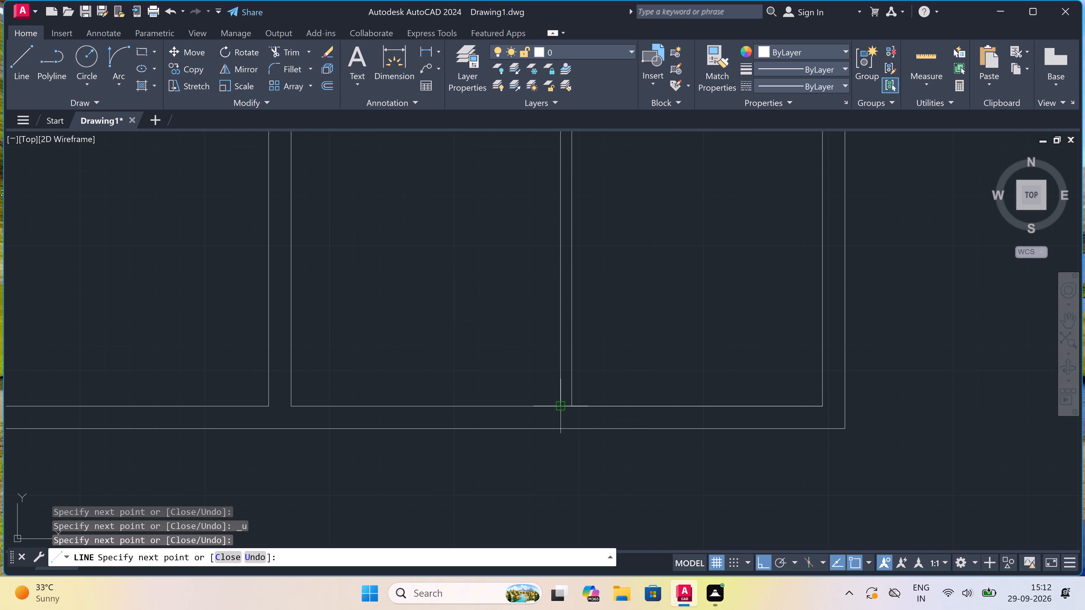
{"action": "scroll", "coordinate": [562, 406], "scroll_direction": "down", "scroll_amount": 3}
{"action": "scroll", "coordinate": [558, 378], "scroll_direction": "up", "scroll_amount": 2}
{"action": "scroll", "coordinate": [557, 347], "scroll_direction": "up", "scroll_amount": 2}
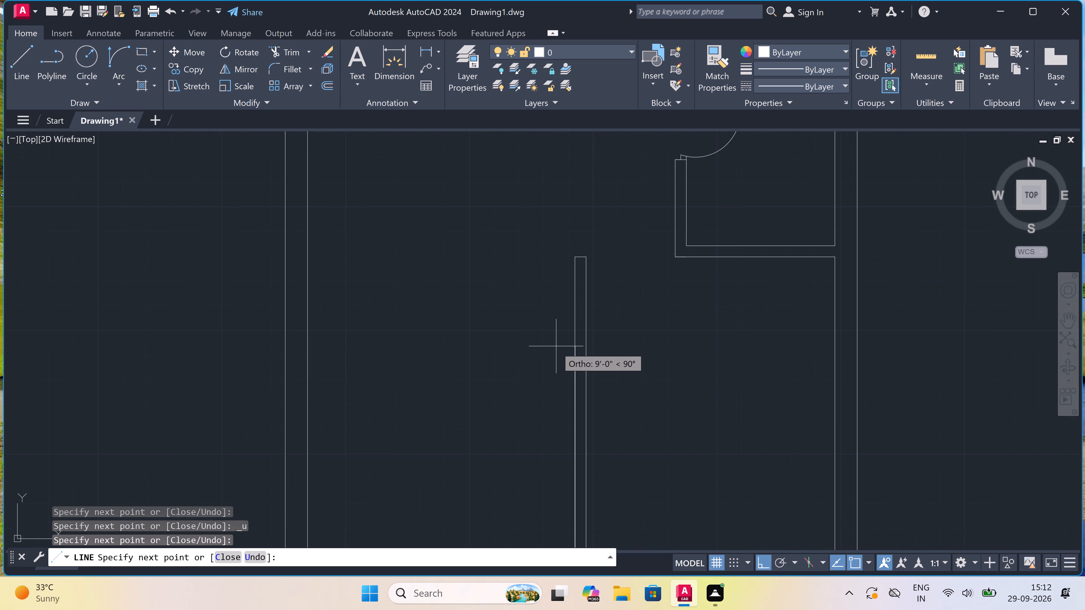
{"action": "key", "text": "Escape"}
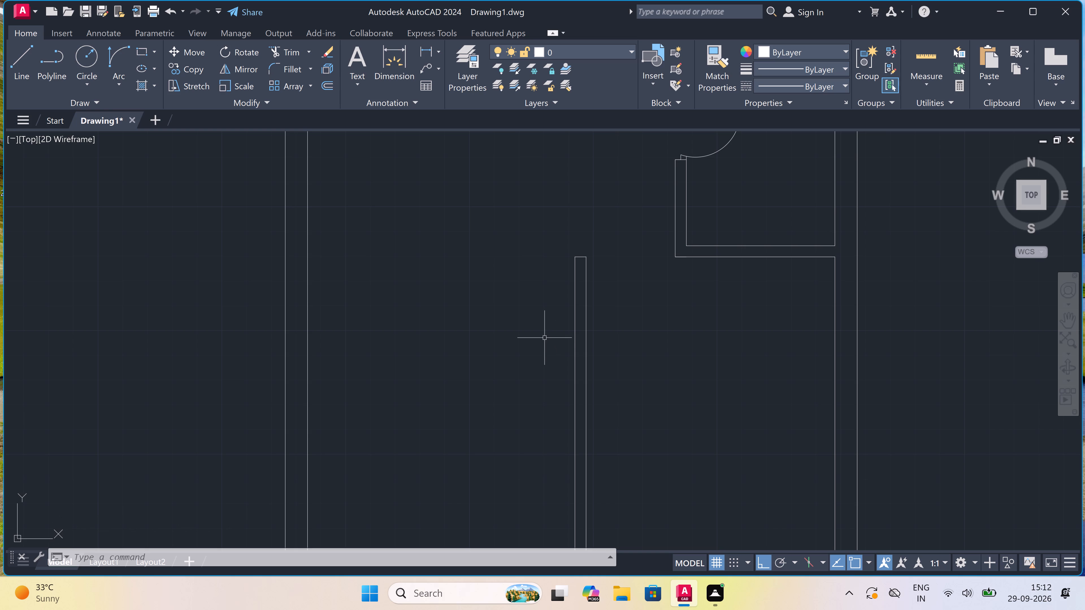
Outline the left unit's lower room from its bottom-left inner corner: 10'4.5" east, 10' plus 2' north, and west back to the inner wall.
{"action": "scroll", "coordinate": [543, 330], "scroll_direction": "down", "scroll_amount": 2}
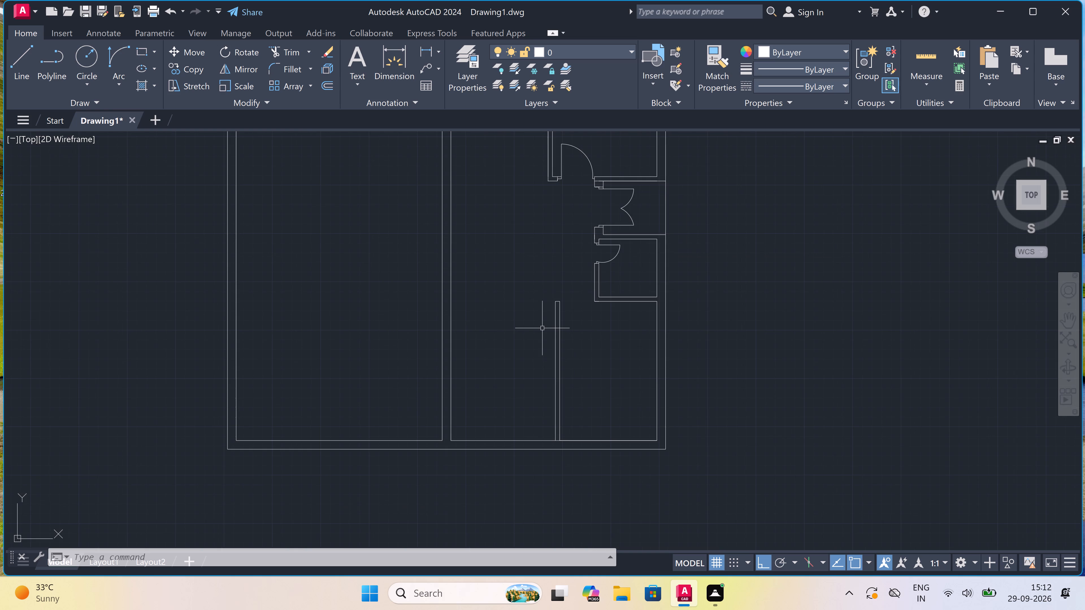
{"action": "scroll", "coordinate": [542, 328], "scroll_direction": "down", "scroll_amount": 3}
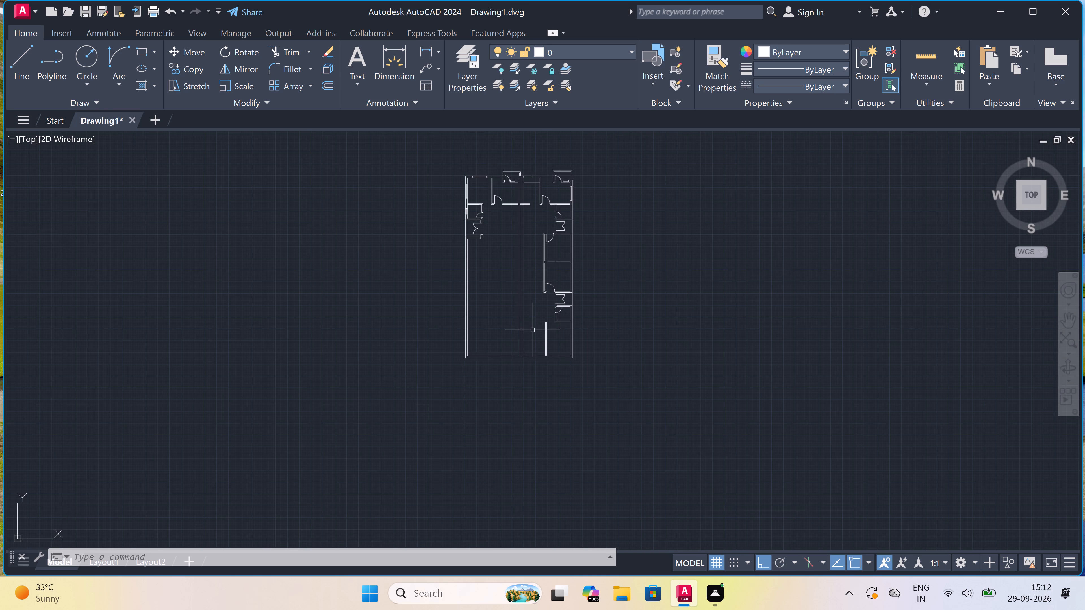
{"action": "scroll", "coordinate": [533, 330], "scroll_direction": "up", "scroll_amount": 2}
{"action": "scroll", "coordinate": [360, 331], "scroll_direction": "up", "scroll_amount": 1}
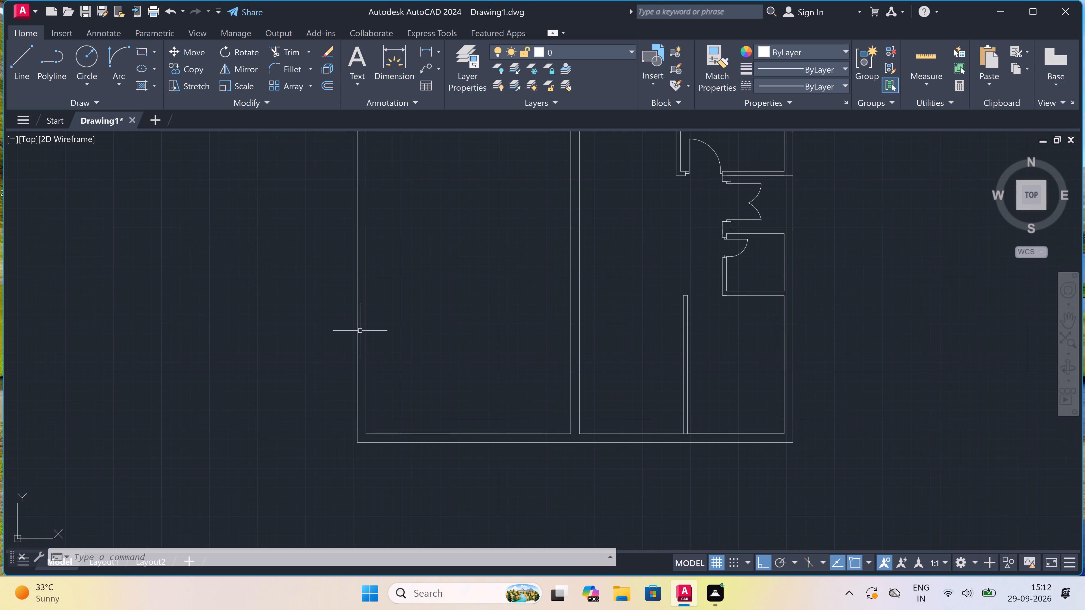
{"action": "scroll", "coordinate": [368, 329], "scroll_direction": "up", "scroll_amount": 1}
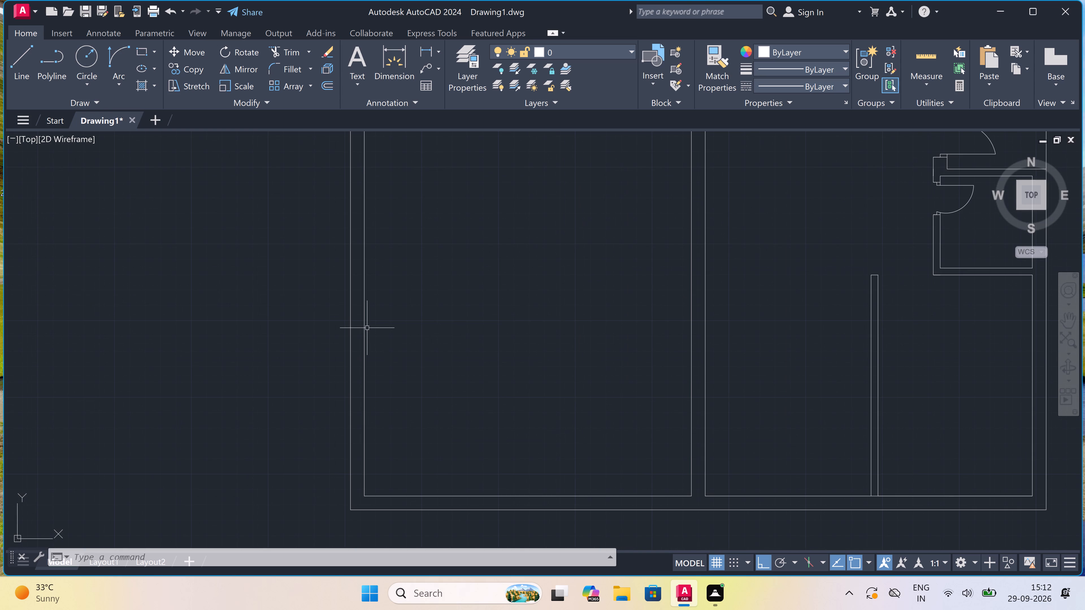
{"action": "type", "text": "l"}
{"action": "key", "text": "space"}
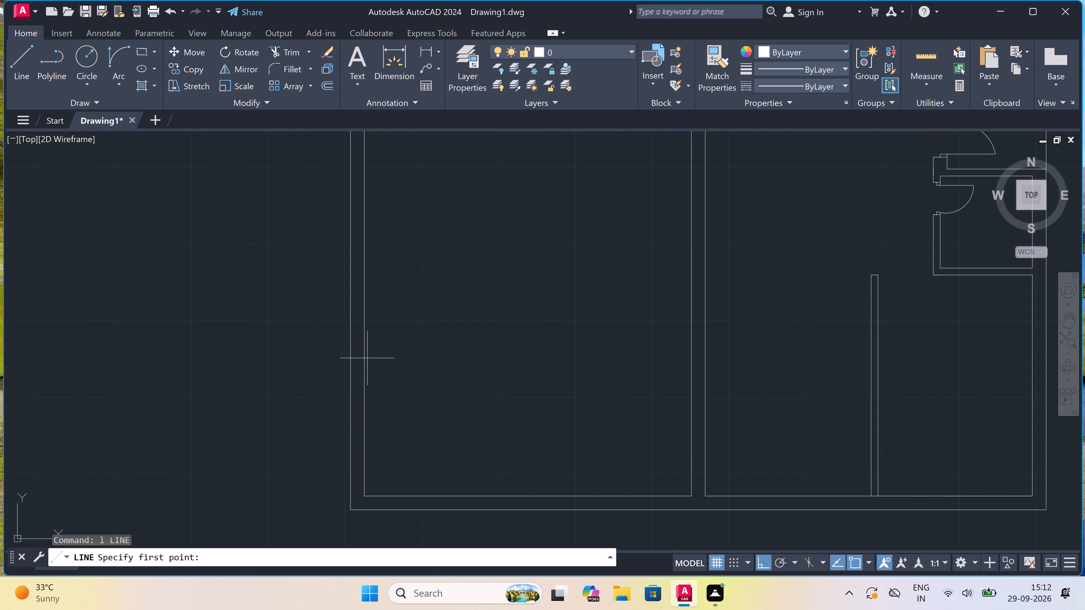
{"action": "left_click", "coordinate": [363, 495]}
{"action": "type", "text": "10'4"}
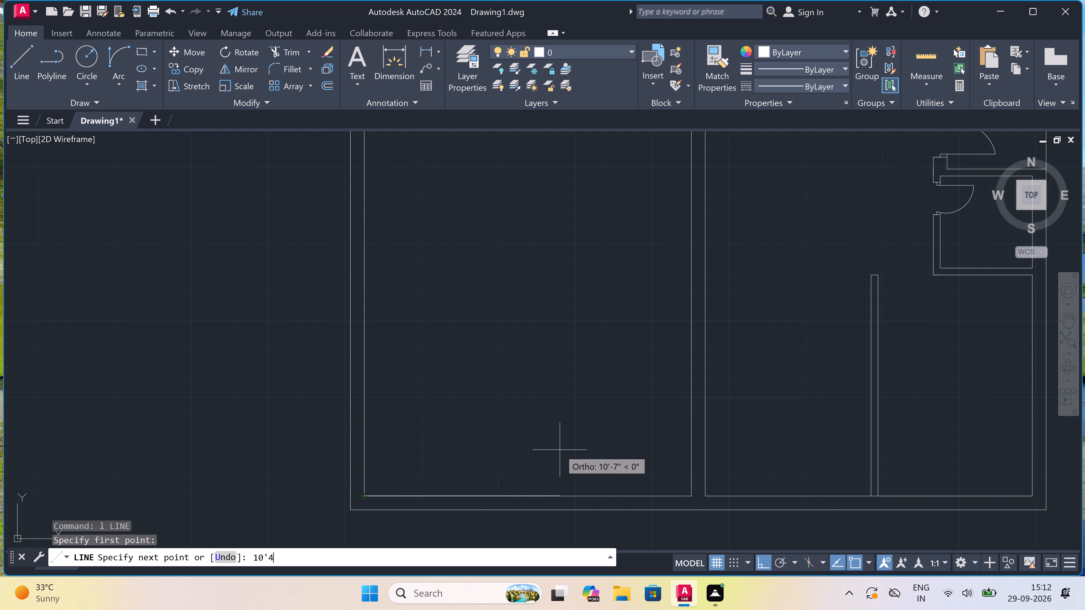
{"action": "type", "text": ".5"}
{"action": "key", "text": "shift+quotedbl"}
{"action": "key", "text": "space"}
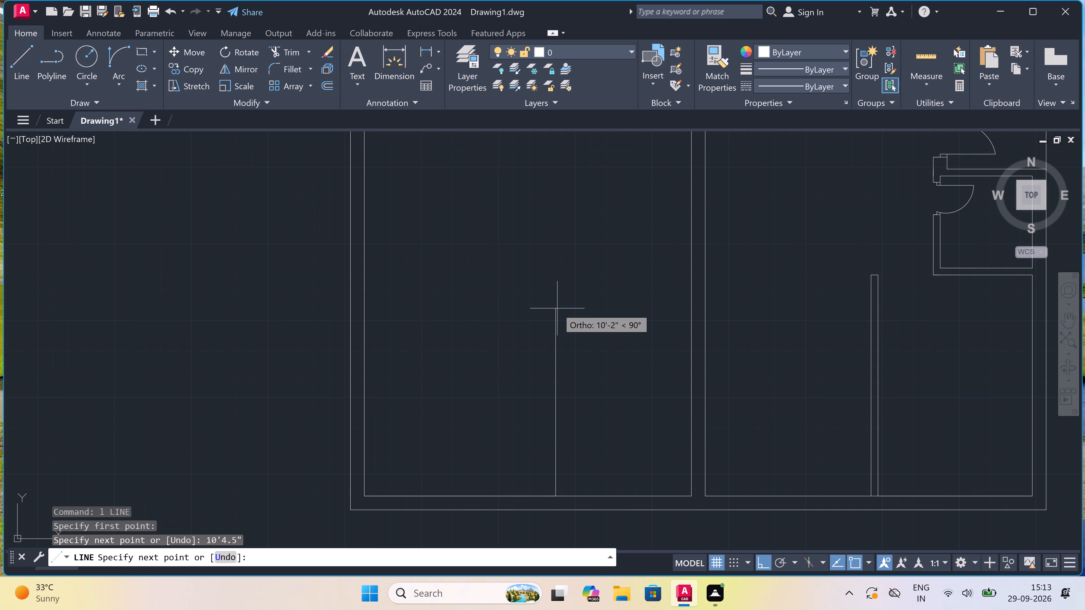
{"action": "type", "text": "10'"}
{"action": "key", "text": "space"}
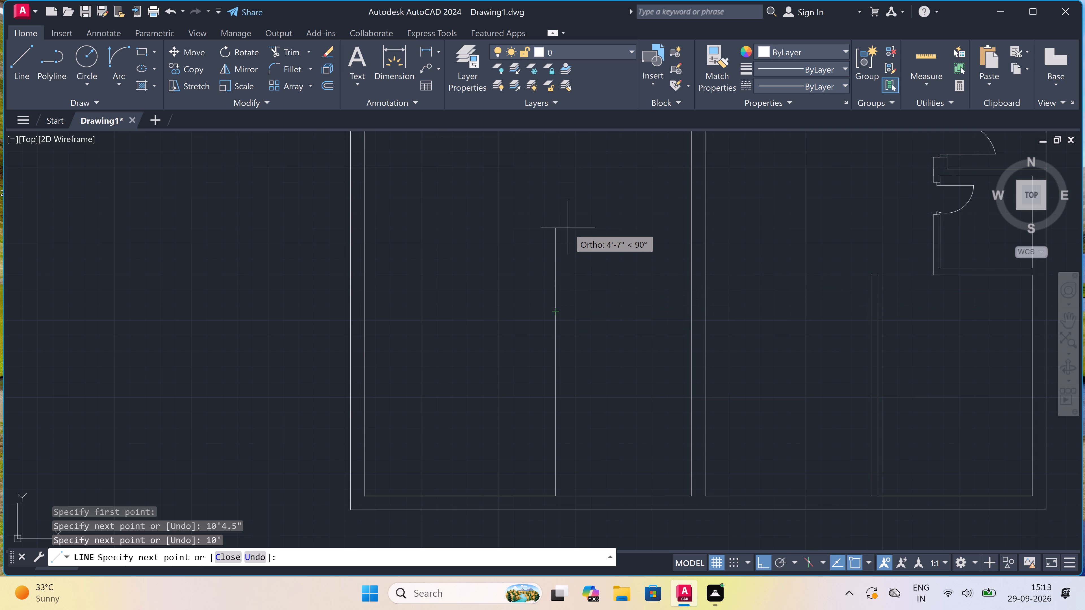
{"action": "type", "text": "2'"}
{"action": "key", "text": "space"}
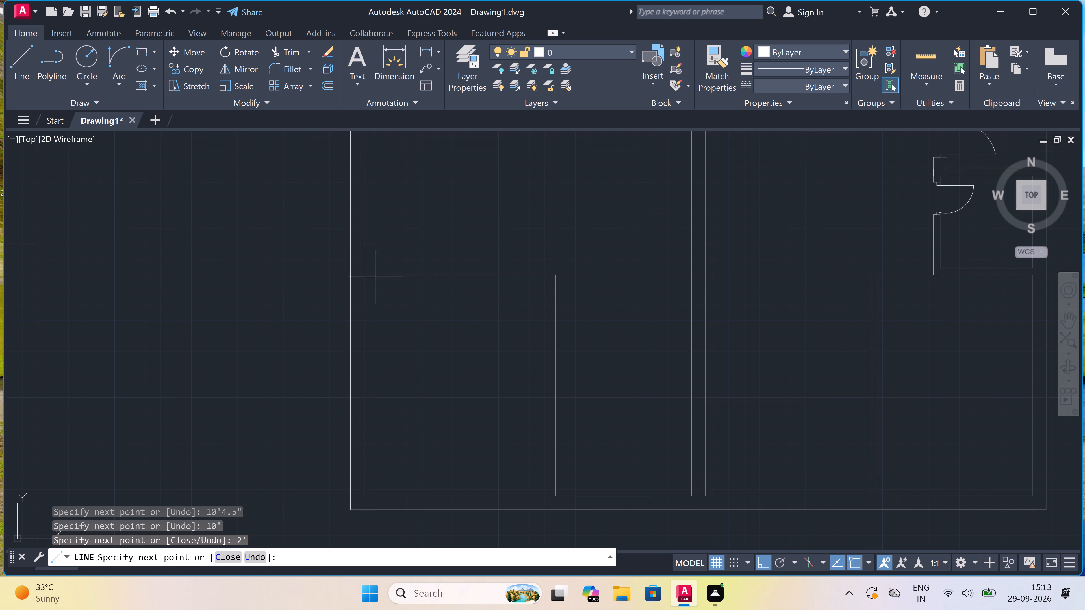
{"action": "left_click", "coordinate": [363, 274]}
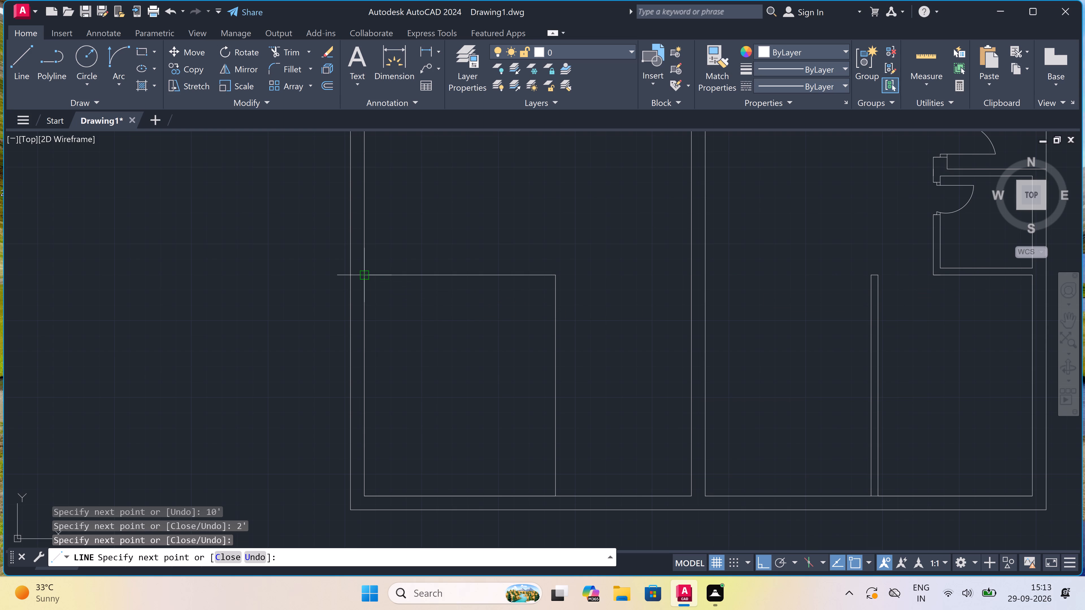
Continue the line 4.5" north, 5' east, 5' north and west to the inner wall to outline a small room above.
{"action": "key", "text": "4"}
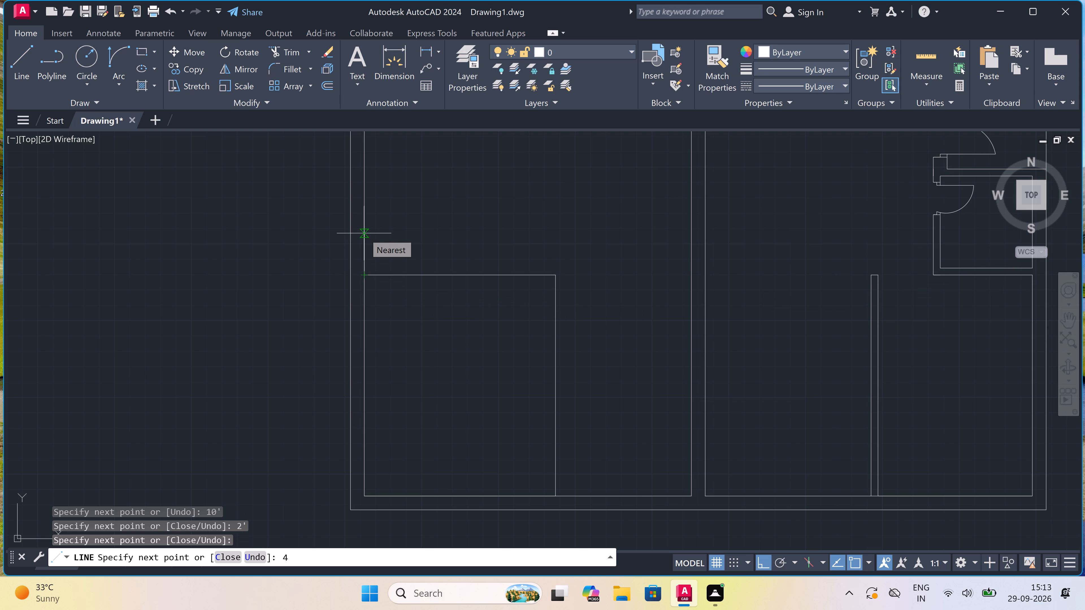
{"action": "type", "text": ".5"}
{"action": "type", "text": "\""}
{"action": "key", "text": "space"}
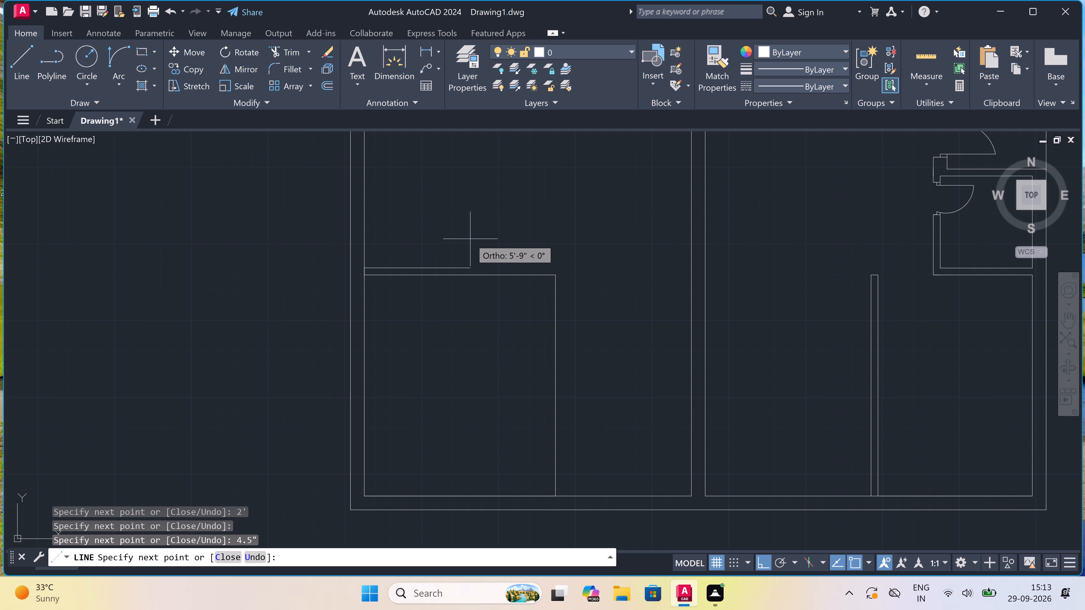
{"action": "type", "text": "5'"}
{"action": "key", "text": "space"}
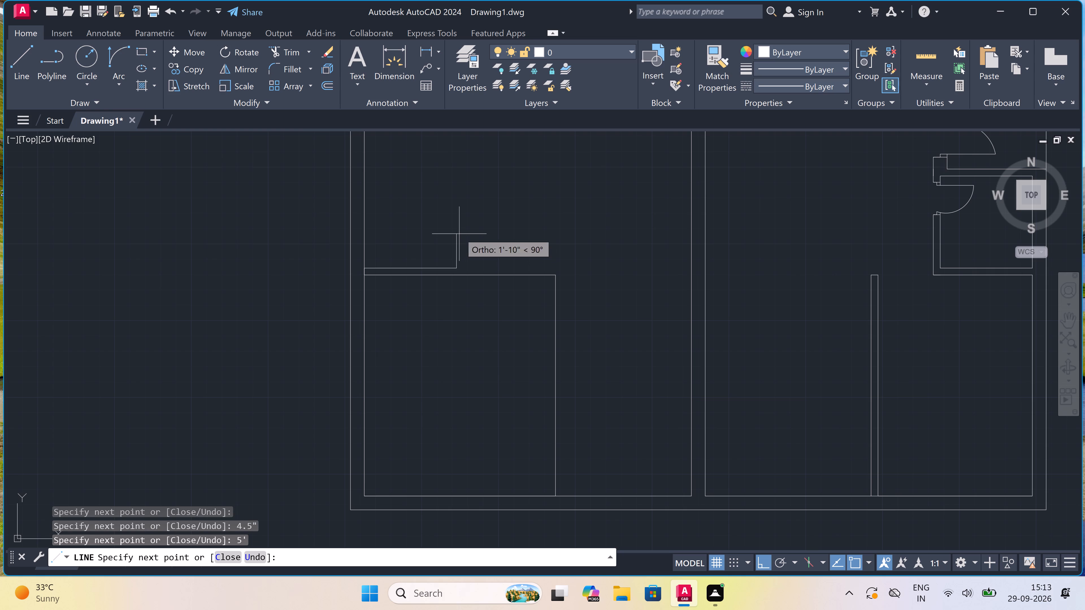
{"action": "key", "text": "5"}
{"action": "type", "text": "'"}
{"action": "key", "text": "space"}
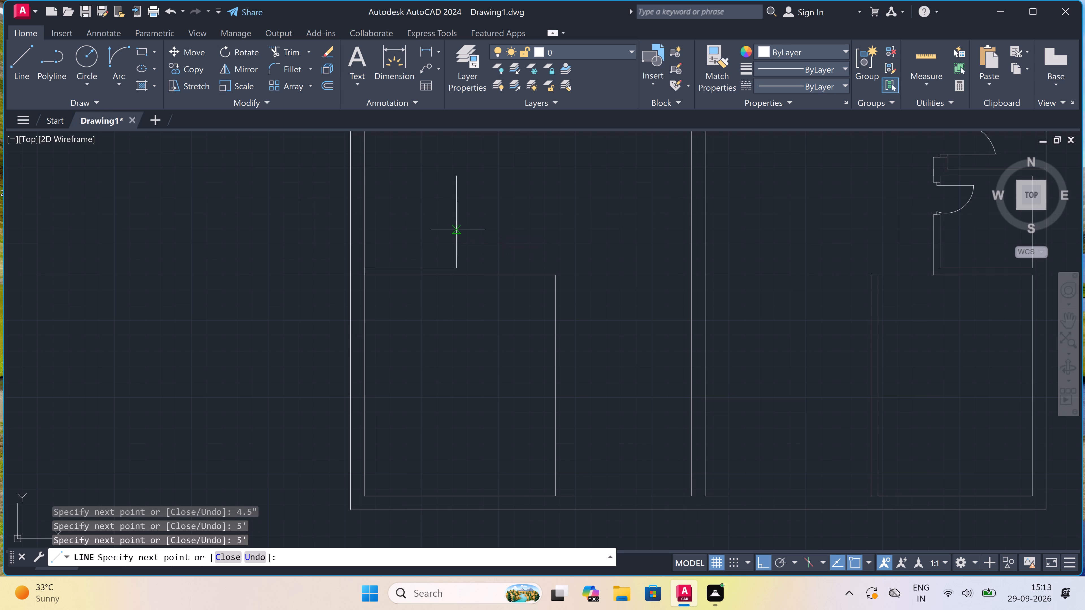
{"action": "left_click", "coordinate": [367, 177]}
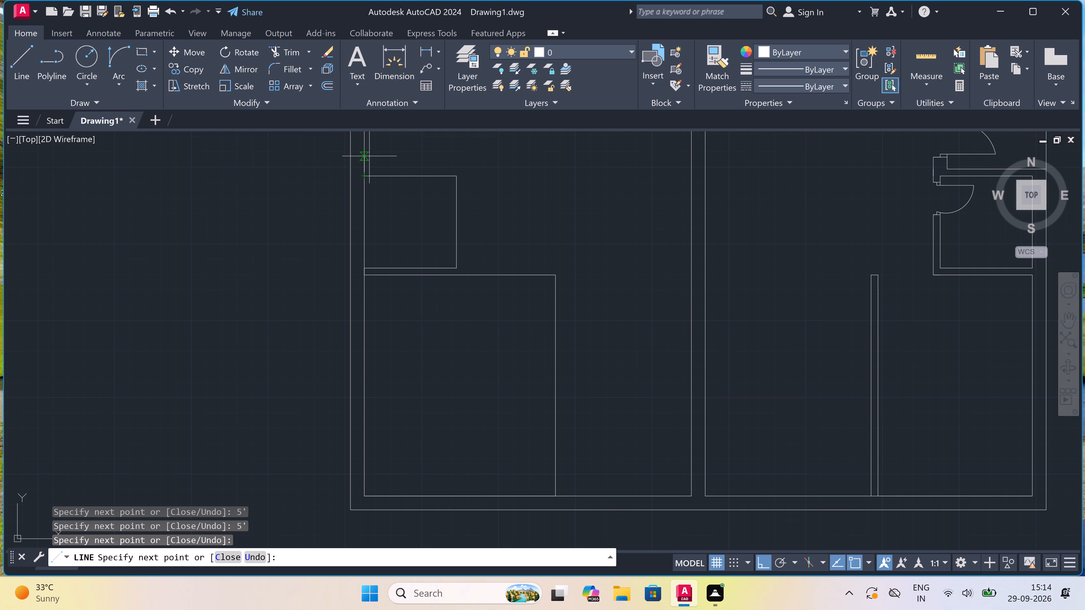
Draw the small room's outer face 4.5" beyond its top and east sides, ending down on the lower room's top line.
{"action": "type", "text": "4.5"}
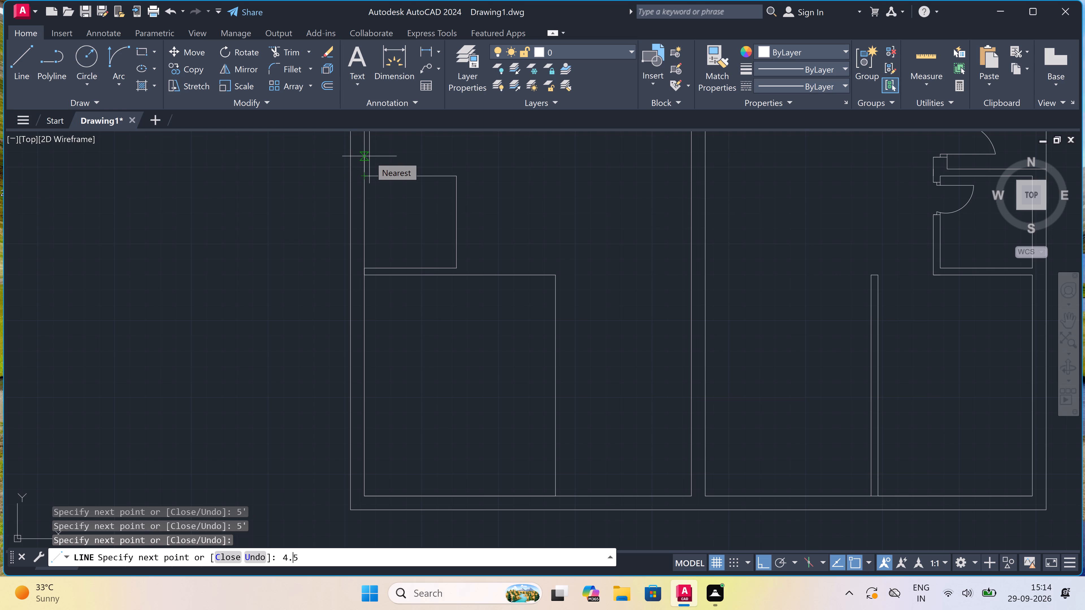
{"action": "type", "text": "\""}
{"action": "key", "text": "space"}
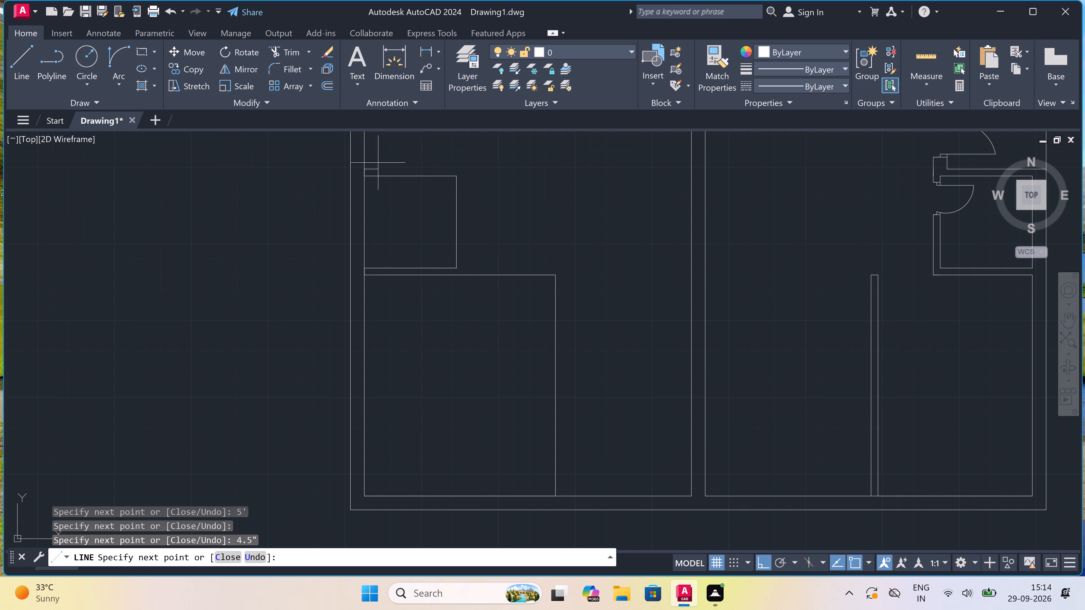
{"action": "scroll", "coordinate": [442, 167], "scroll_direction": "up", "scroll_amount": 2}
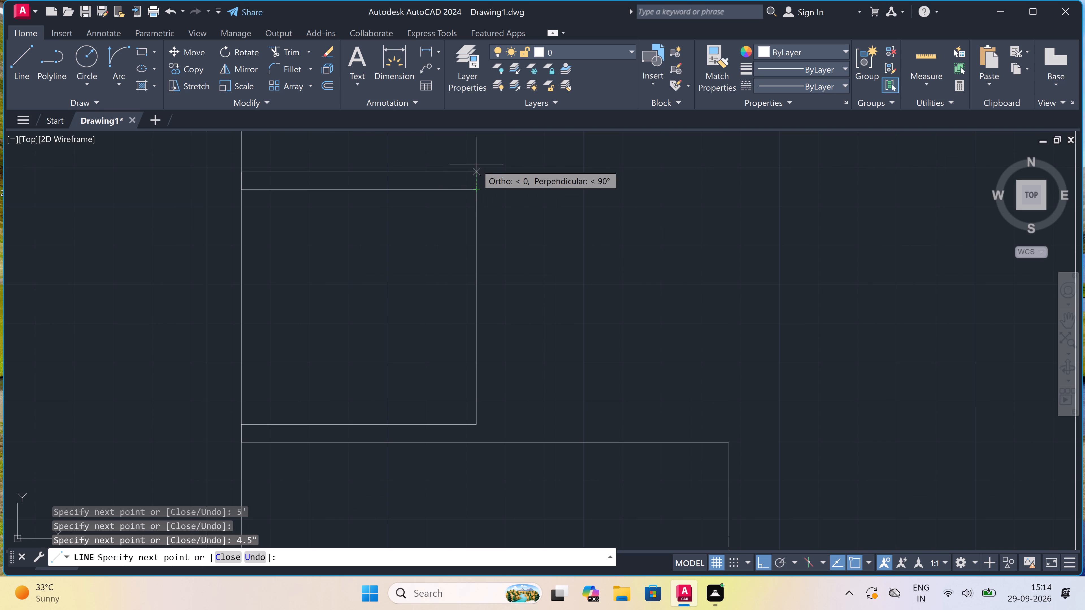
{"action": "left_click", "coordinate": [475, 169]}
{"action": "type", "text": "4."}
{"action": "key", "text": "5"}
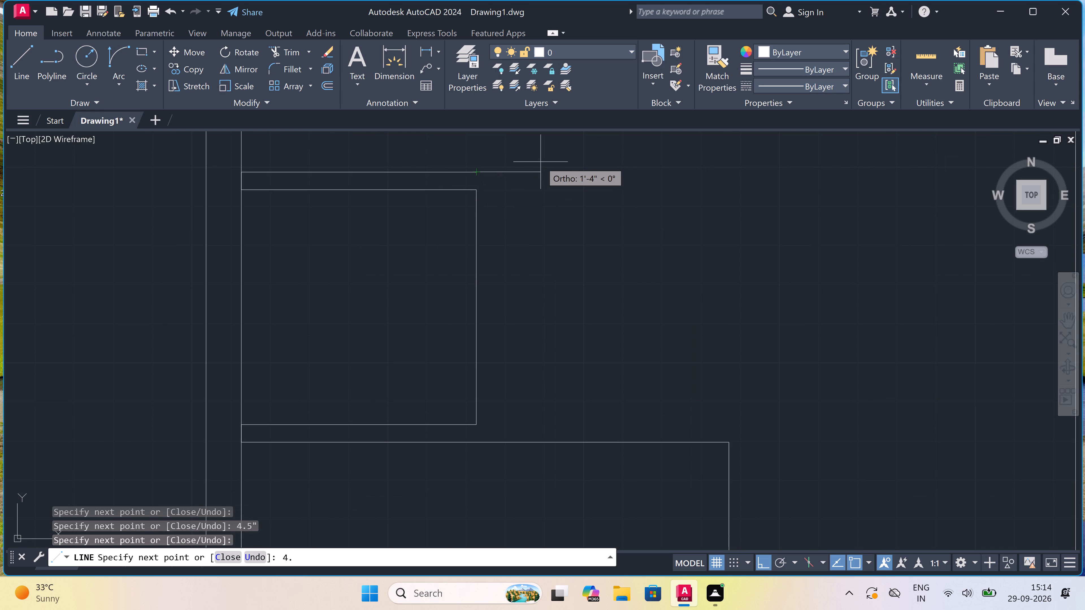
{"action": "type", "text": "\""}
{"action": "key", "text": "space"}
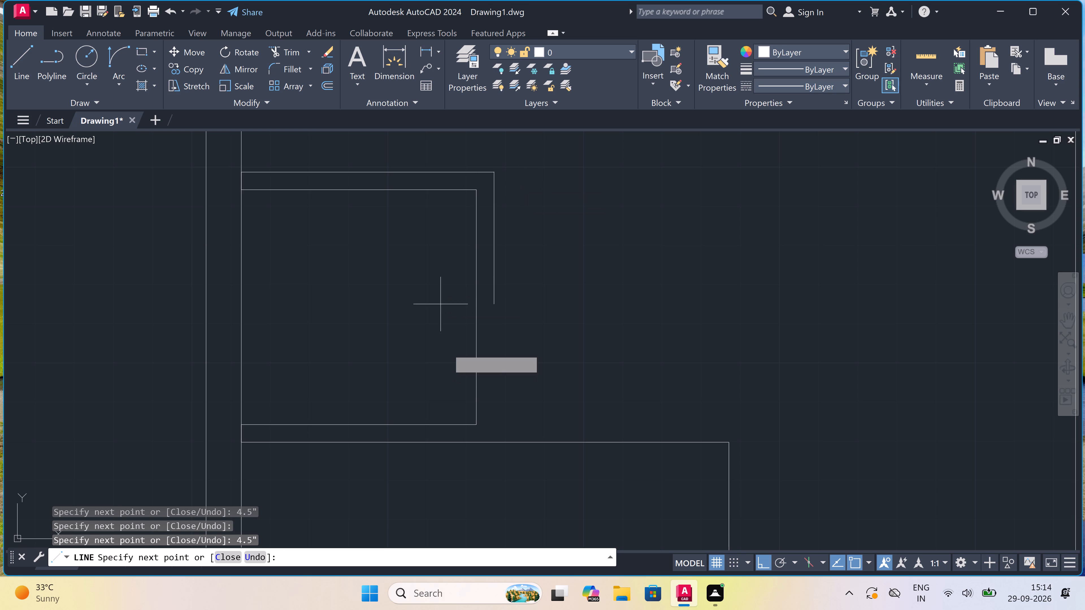
{"action": "left_click", "coordinate": [492, 439]}
{"action": "key", "text": "Escape"}
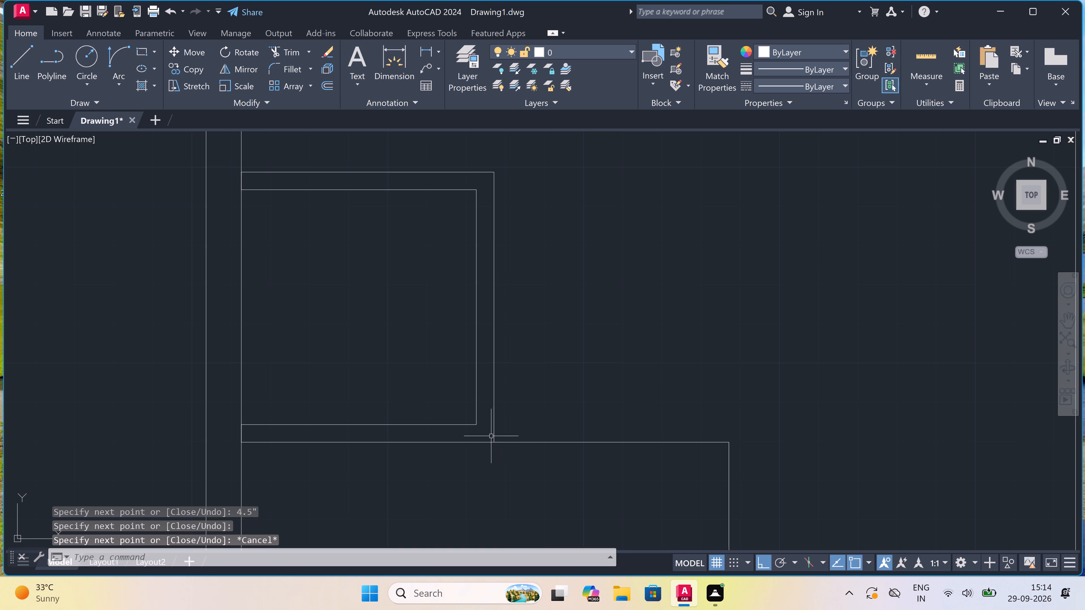
Draw the lower room's outer wall face 4.5" east of its east line, north to the small room's inner bottom level and west to that room.
{"action": "type", "text": "l"}
{"action": "key", "text": "space"}
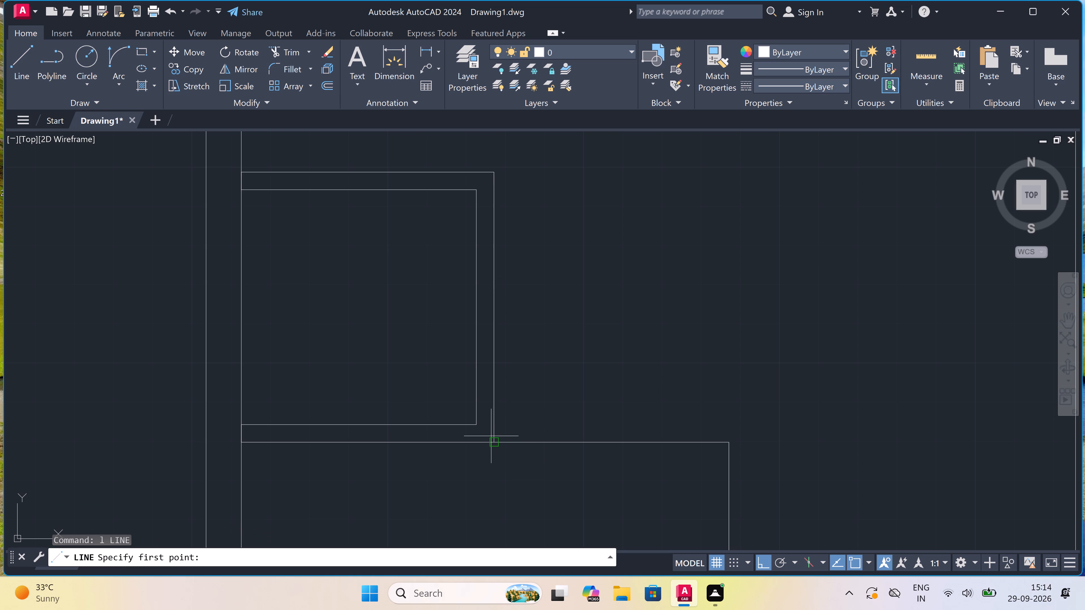
{"action": "scroll", "coordinate": [455, 391], "scroll_direction": "down", "scroll_amount": 4}
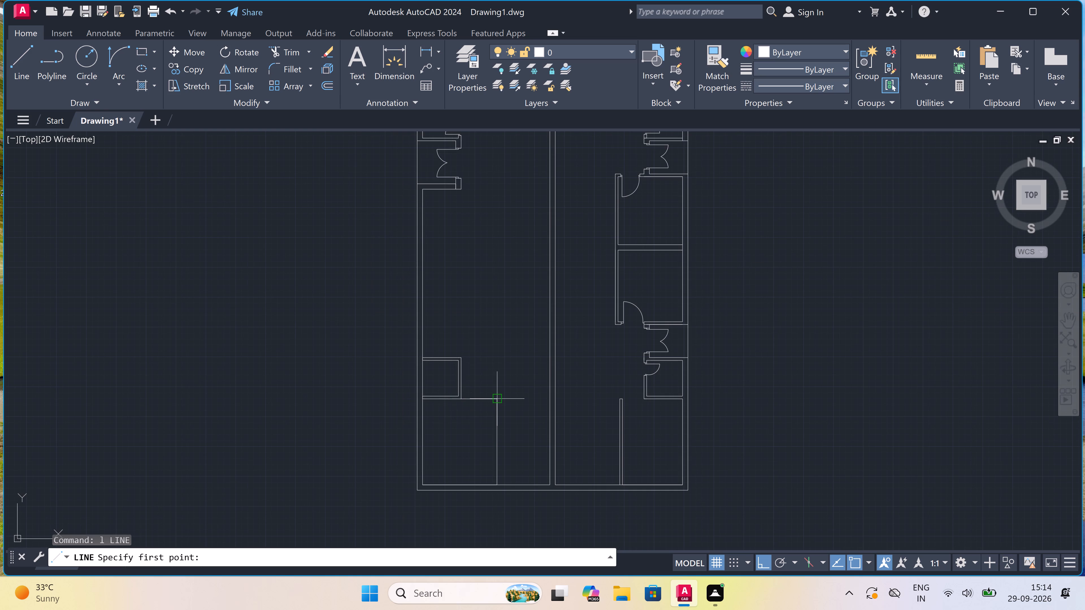
{"action": "scroll", "coordinate": [494, 399], "scroll_direction": "down", "scroll_amount": 1}
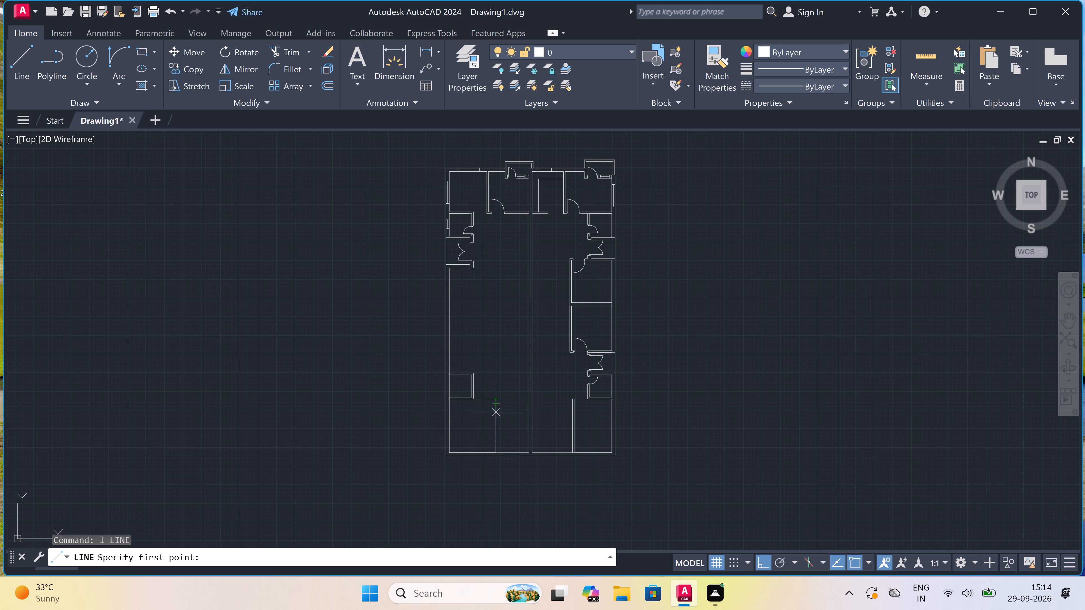
{"action": "scroll", "coordinate": [497, 456], "scroll_direction": "up", "scroll_amount": 3}
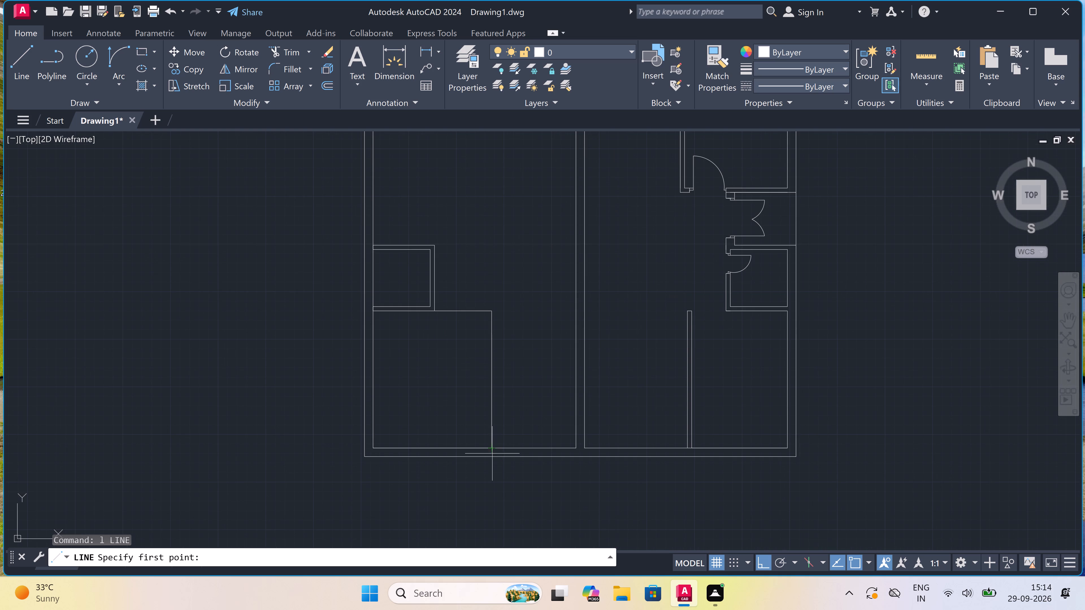
{"action": "left_click", "coordinate": [492, 445]}
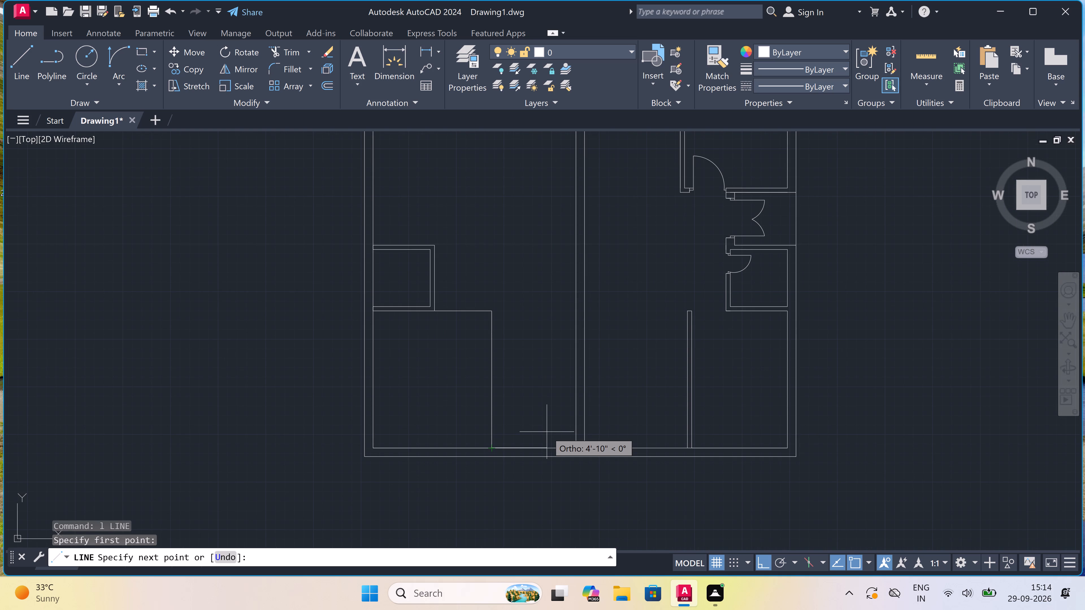
{"action": "type", "text": "4.5"}
{"action": "type", "text": "\""}
{"action": "key", "text": "space"}
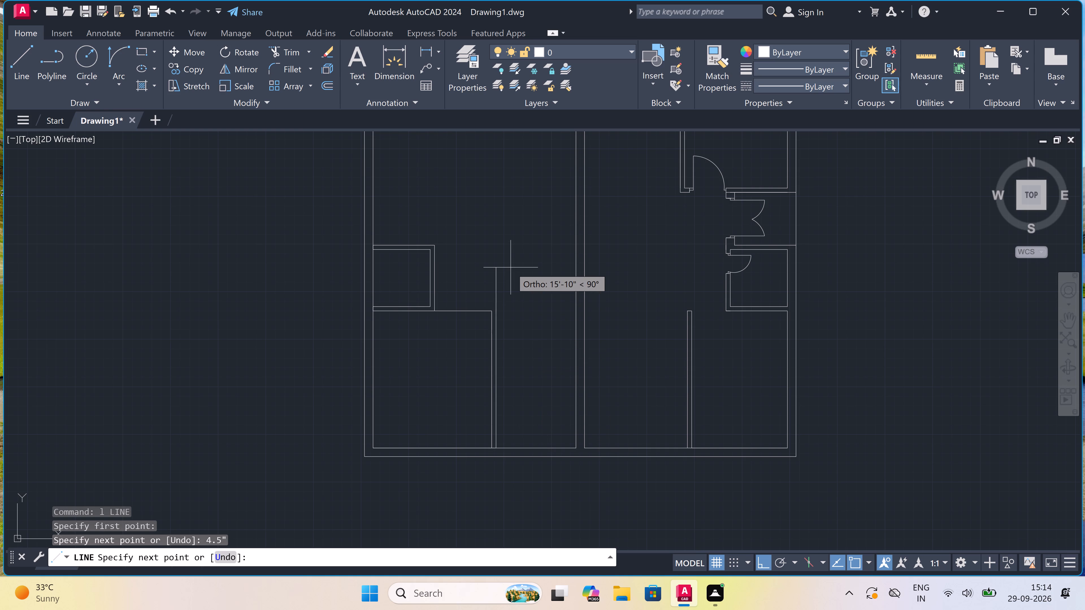
{"action": "scroll", "coordinate": [497, 305], "scroll_direction": "up", "scroll_amount": 4}
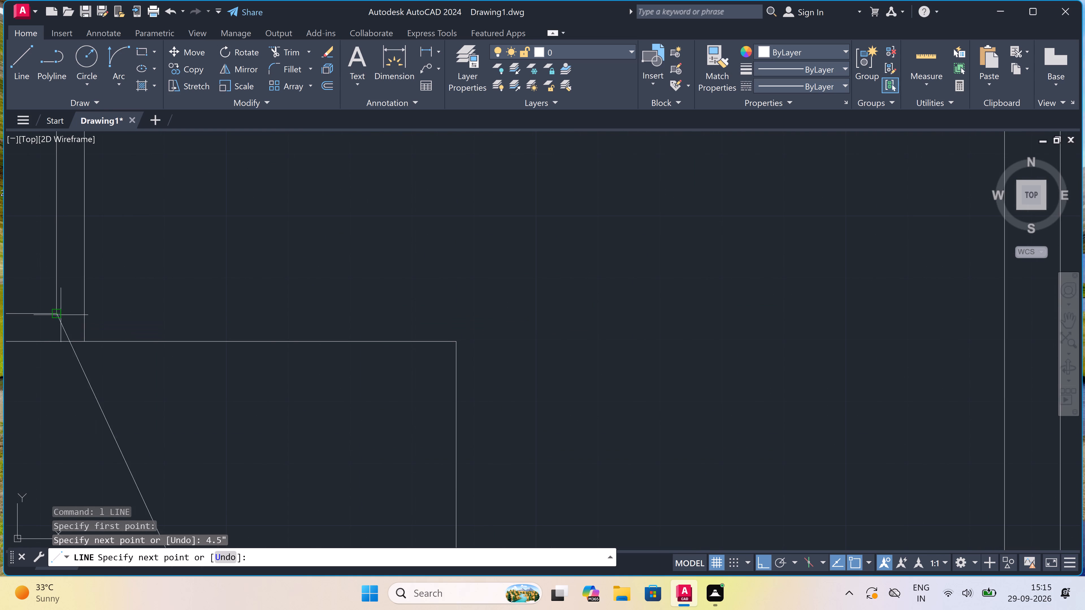
{"action": "left_click", "coordinate": [485, 313]}
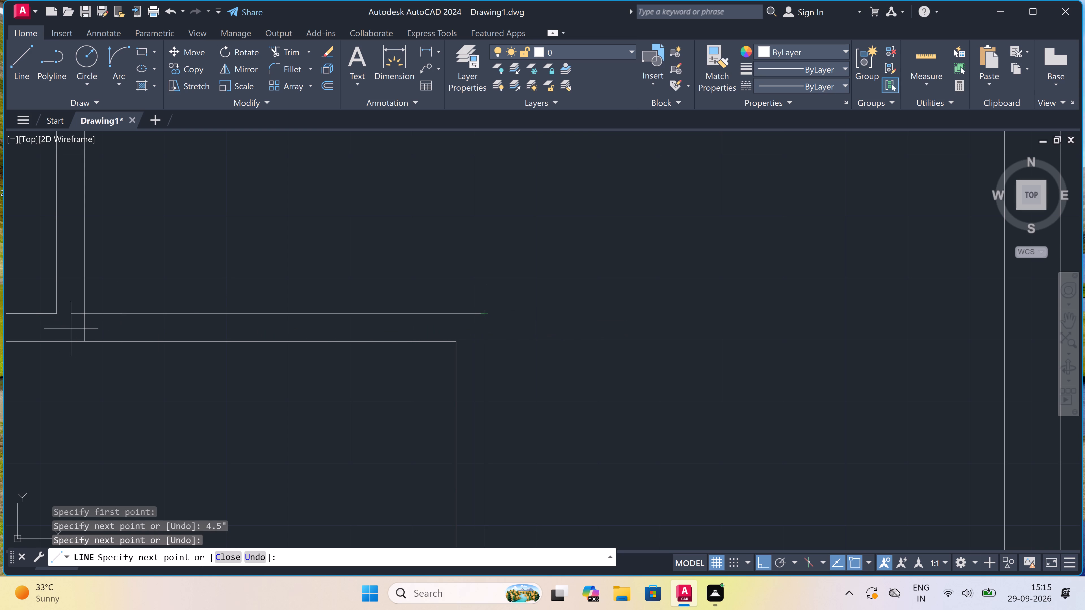
{"action": "left_click", "coordinate": [88, 314]}
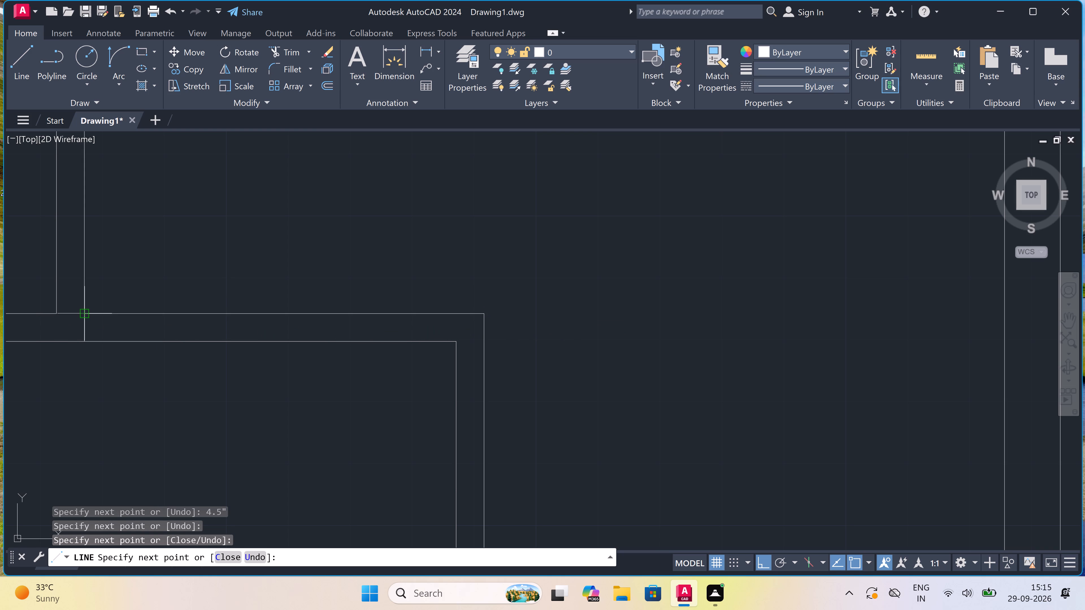
{"action": "key", "text": "Escape"}
Draw both faces of a horizontal wall from the left unit's lower room east face to the right unit's small room's bottom-left corners.
{"action": "key", "text": "space"}
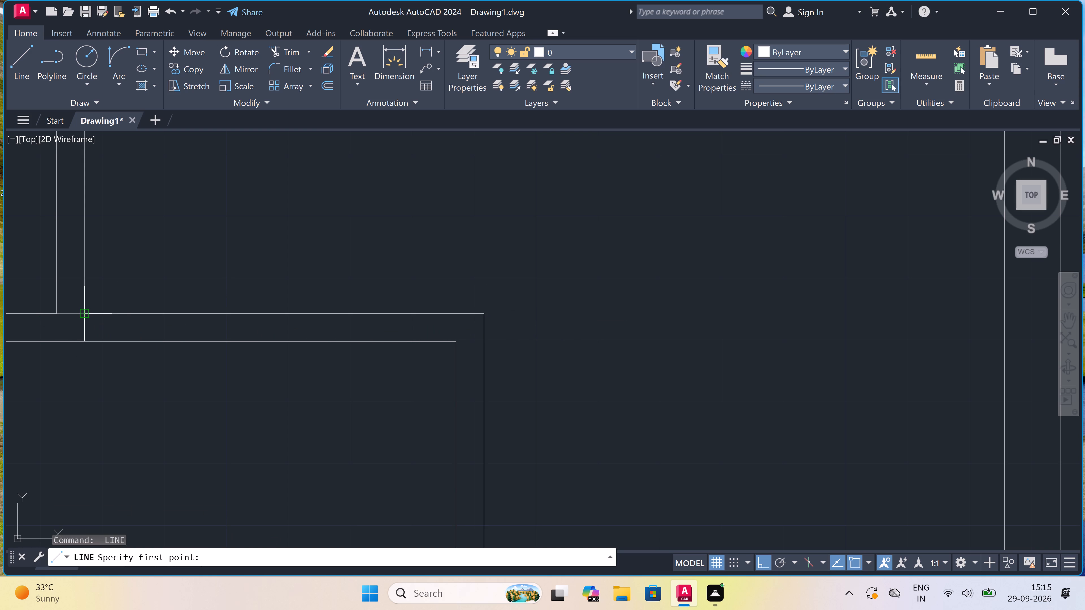
{"action": "scroll", "coordinate": [89, 313], "scroll_direction": "down", "scroll_amount": 1}
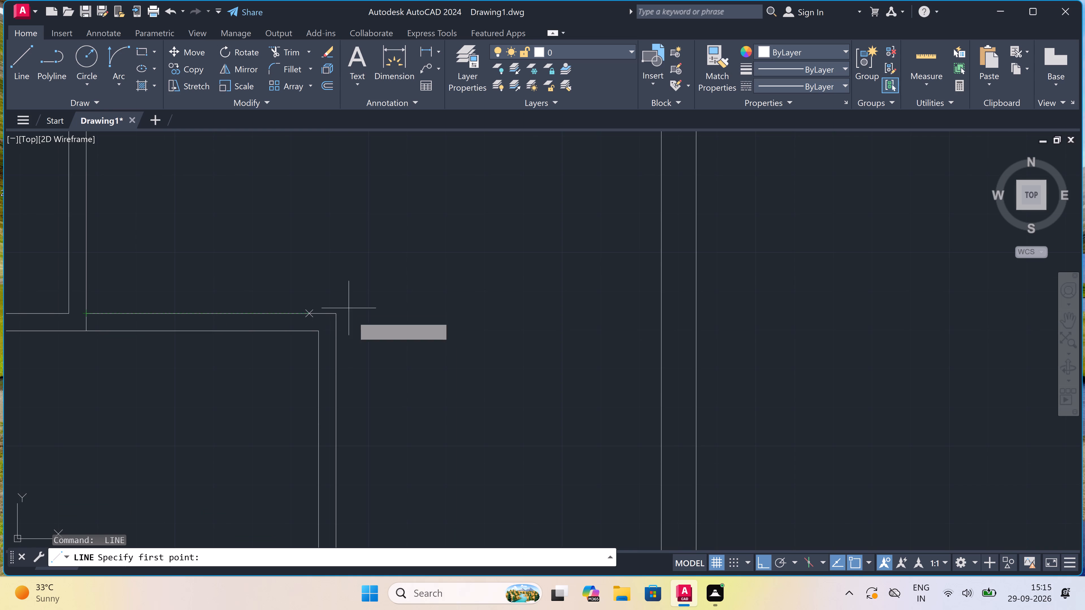
{"action": "left_click", "coordinate": [333, 310]}
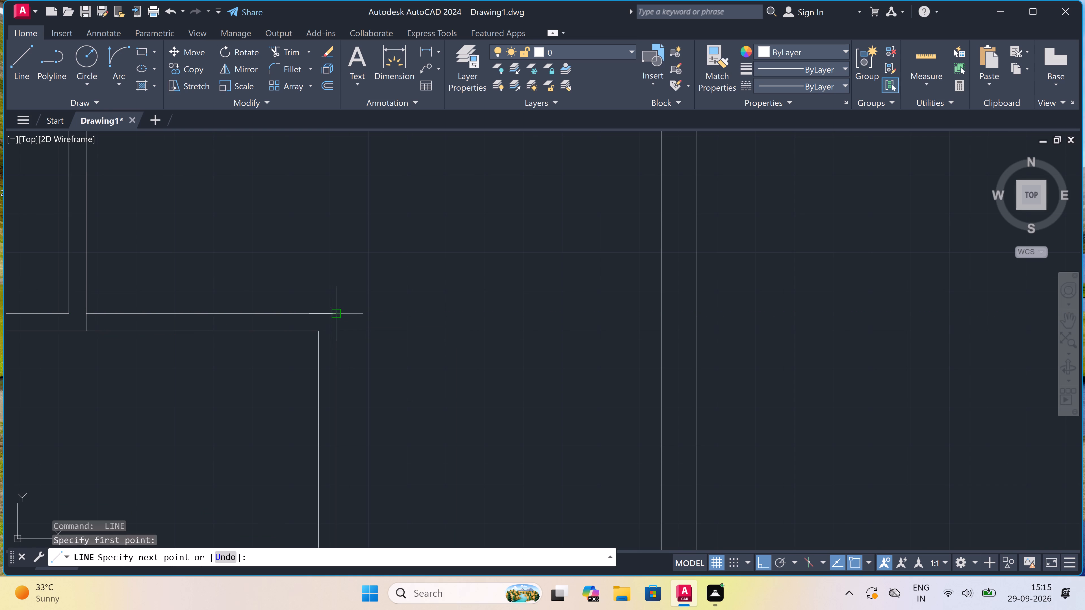
{"action": "scroll", "coordinate": [334, 309], "scroll_direction": "down", "scroll_amount": 2}
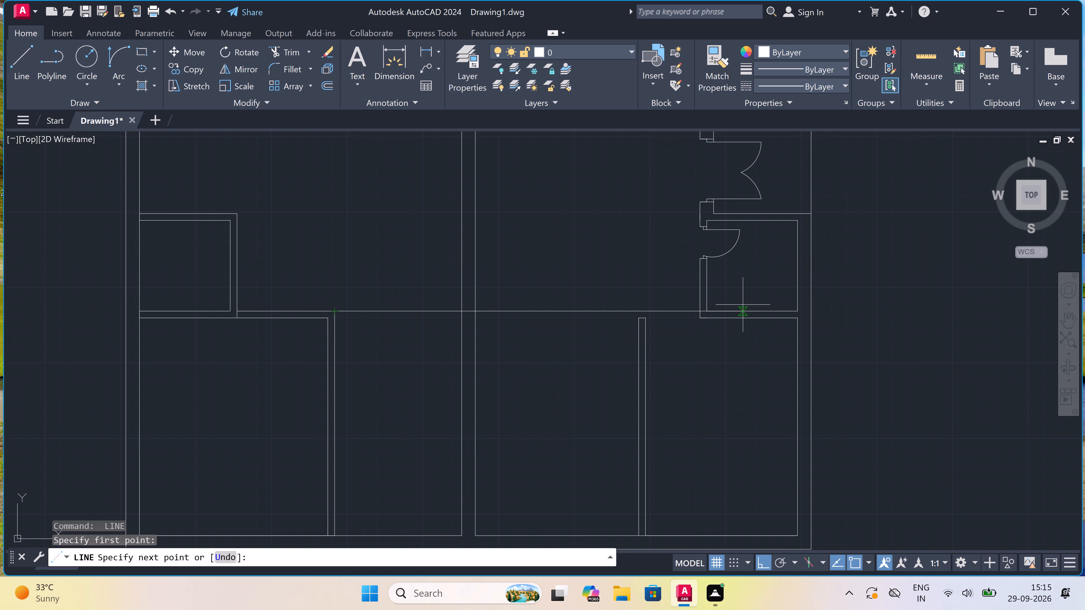
{"action": "scroll", "coordinate": [718, 305], "scroll_direction": "up", "scroll_amount": 1}
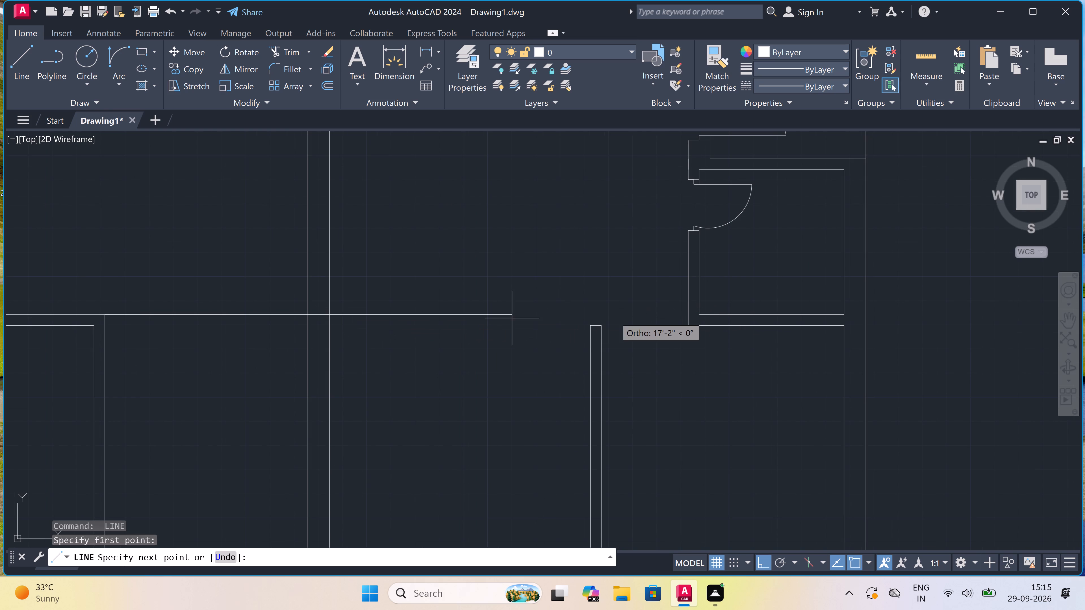
{"action": "left_click", "coordinate": [703, 312]}
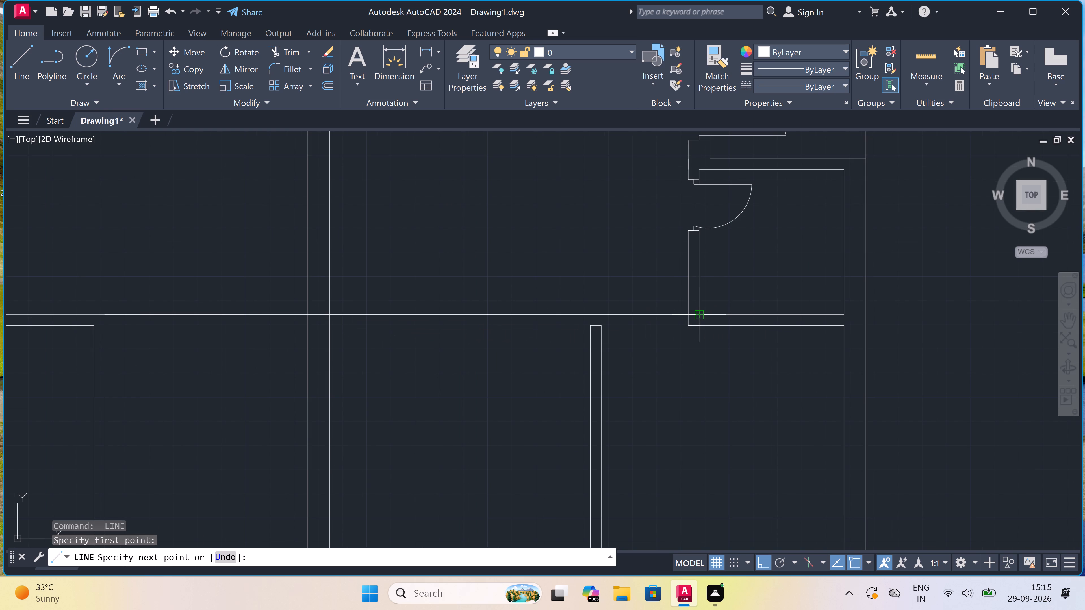
{"action": "key", "text": "Escape"}
{"action": "key", "text": "space"}
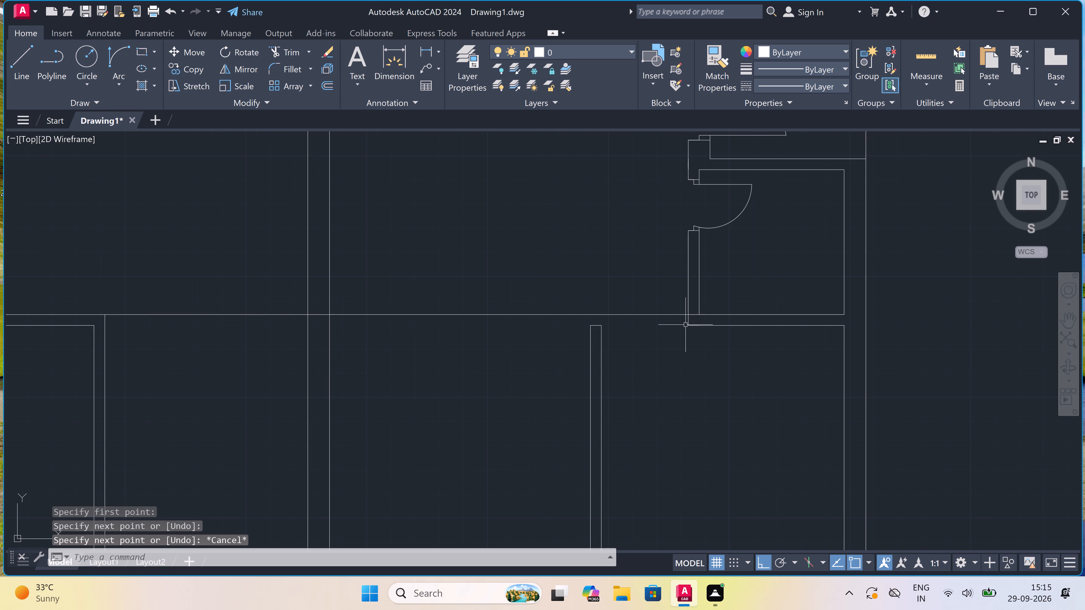
{"action": "left_click", "coordinate": [689, 326]}
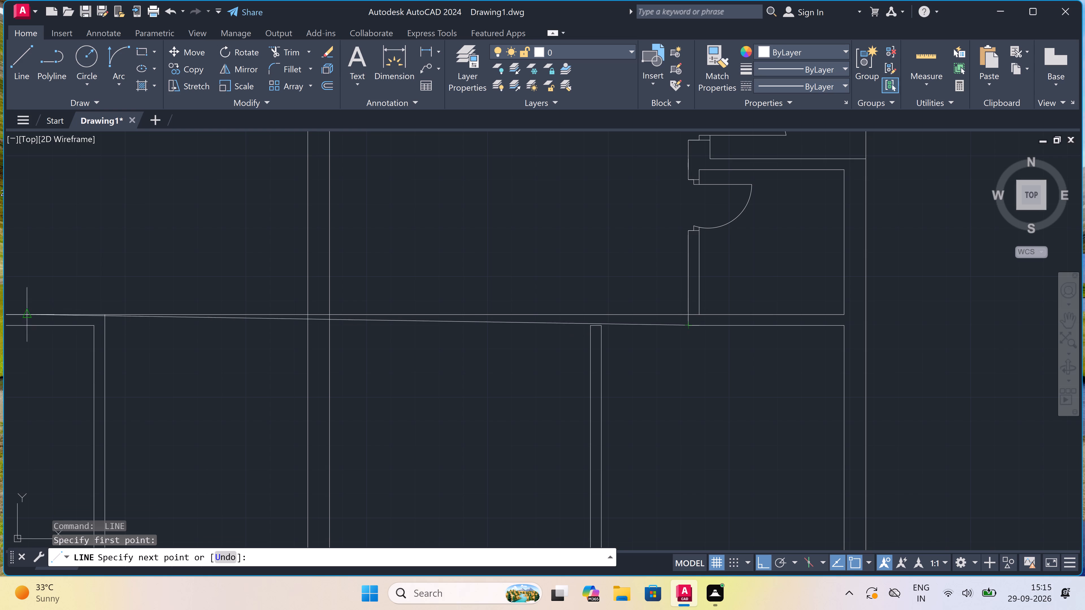
{"action": "left_click", "coordinate": [110, 325]}
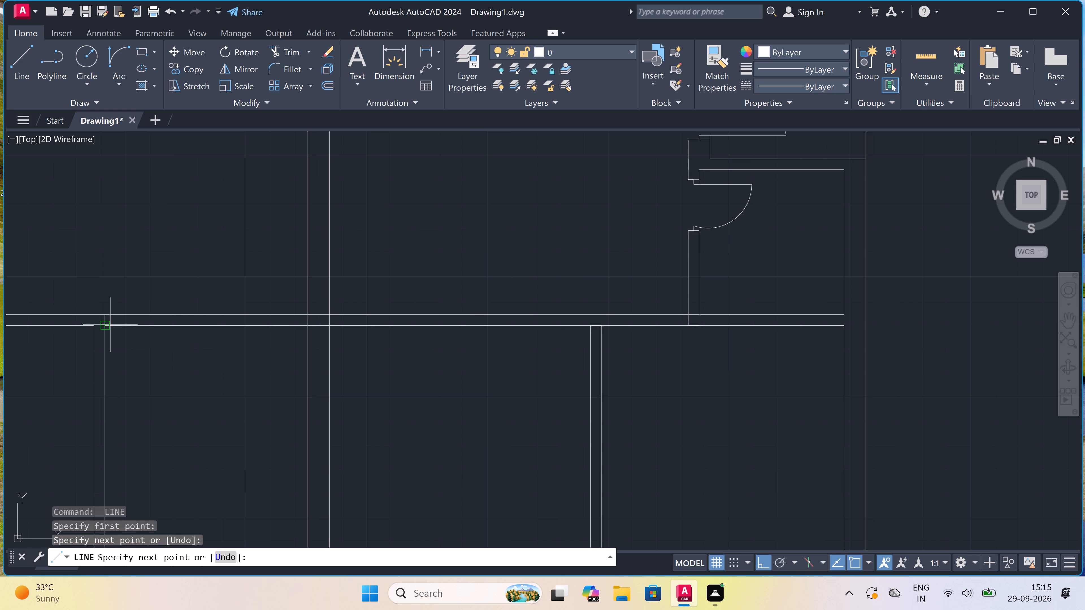
{"action": "key", "text": "Escape"}
Extend both lines of the right unit's lower vertical partition north to the upper face of the new horizontal wall.
{"action": "scroll", "coordinate": [589, 325], "scroll_direction": "up", "scroll_amount": 2}
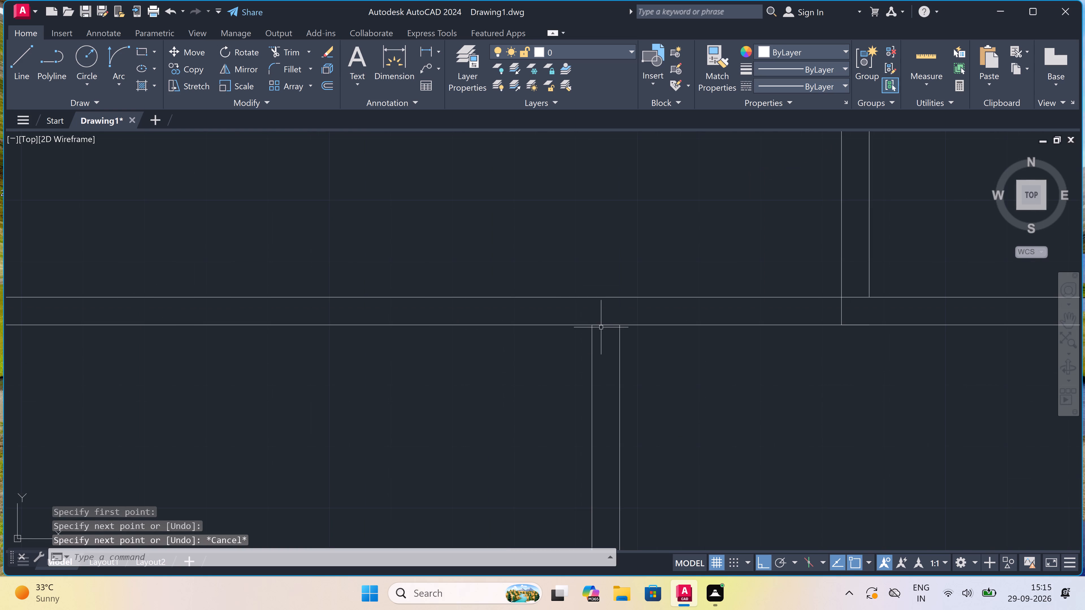
{"action": "key", "text": "e"}
{"action": "key", "text": "x"}
{"action": "key", "text": "space"}
{"action": "left_click_drag", "start_coordinate": [678, 362], "coordinate": [676, 363]}
{"action": "left_click", "coordinate": [413, 372]}
{"action": "key", "text": "Escape"}
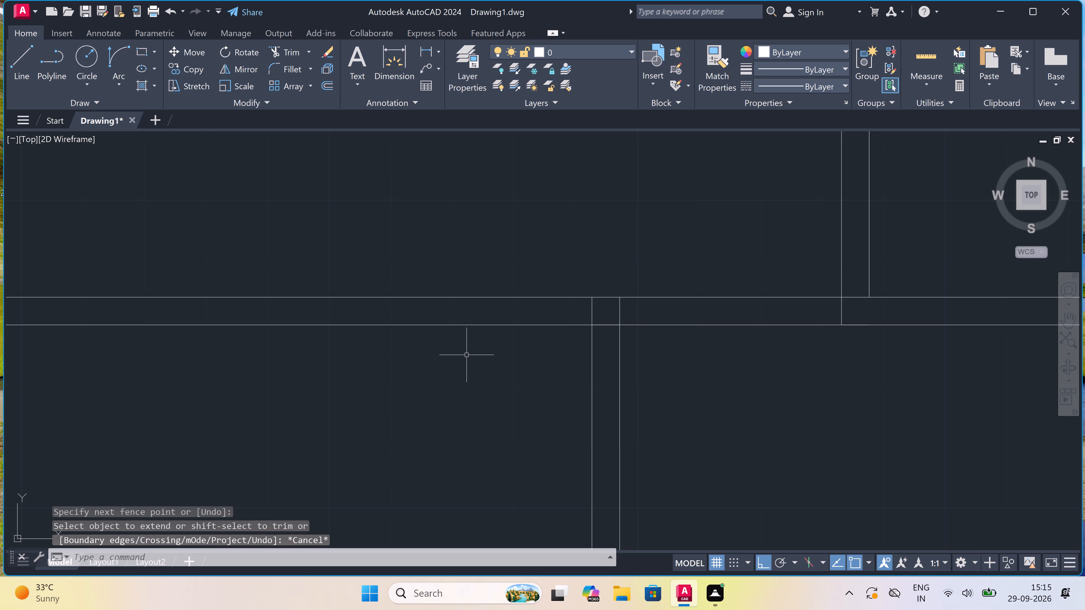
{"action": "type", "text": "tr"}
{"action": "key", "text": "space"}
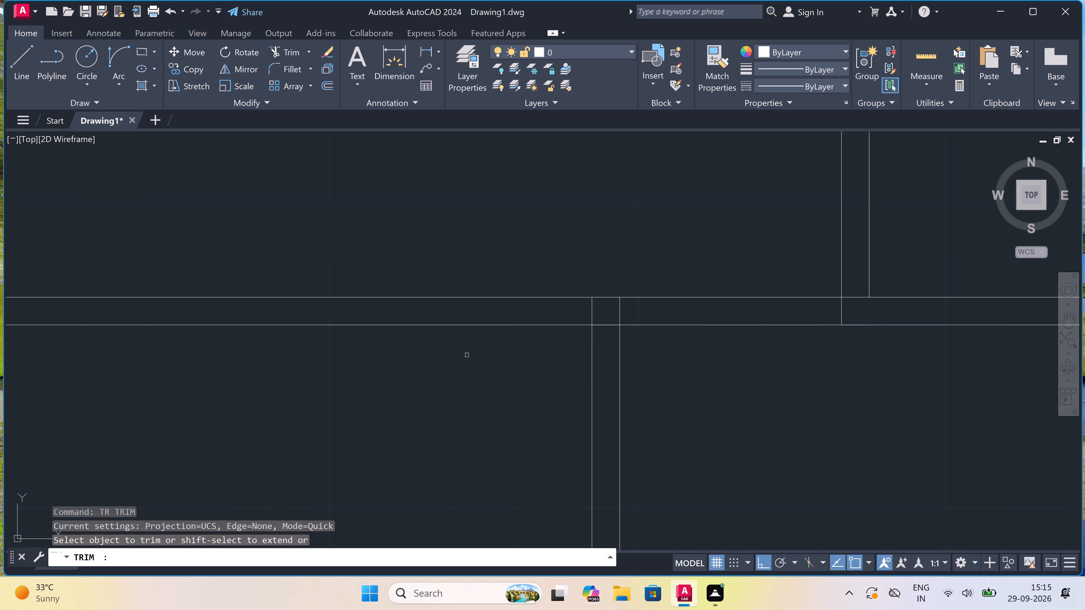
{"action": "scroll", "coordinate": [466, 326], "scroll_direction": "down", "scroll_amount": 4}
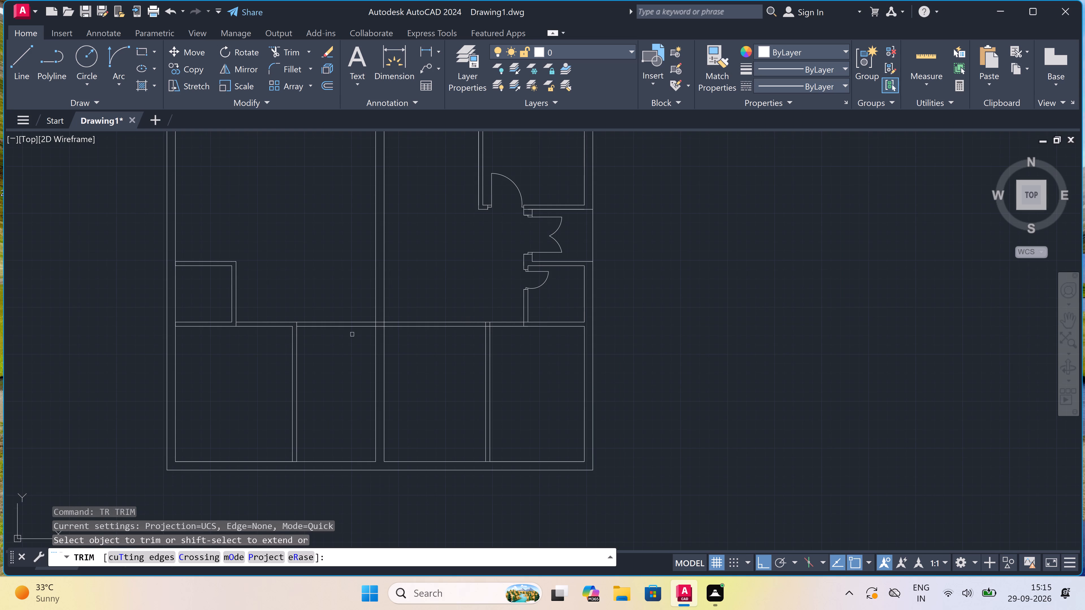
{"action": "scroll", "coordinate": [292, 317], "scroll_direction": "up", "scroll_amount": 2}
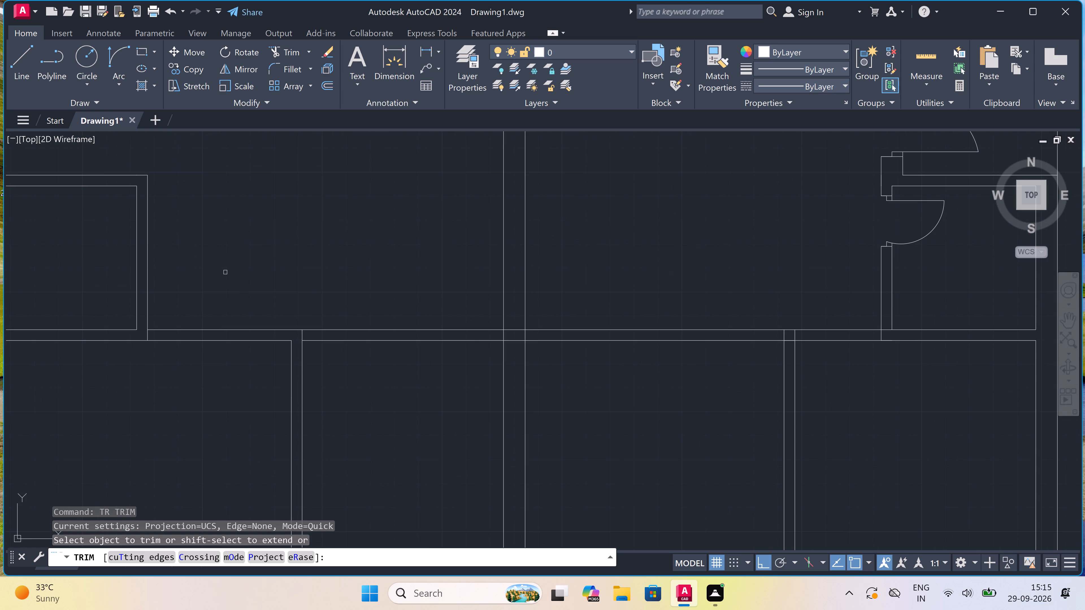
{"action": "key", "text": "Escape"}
Draw the east door jamb across the left lower room's top wall, with a 2" stop west from its midpoint and a 3' leaf south.
{"action": "type", "text": "l"}
{"action": "key", "text": "space"}
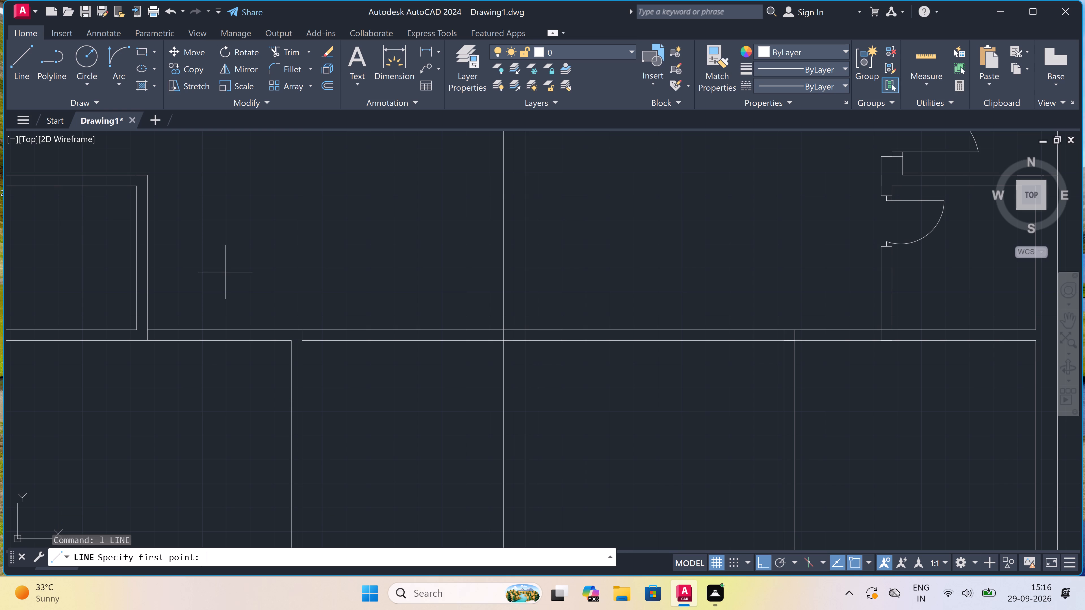
{"action": "scroll", "coordinate": [225, 272], "scroll_direction": "up", "scroll_amount": 1}
{"action": "scroll", "coordinate": [225, 272], "scroll_direction": "down", "scroll_amount": 2}
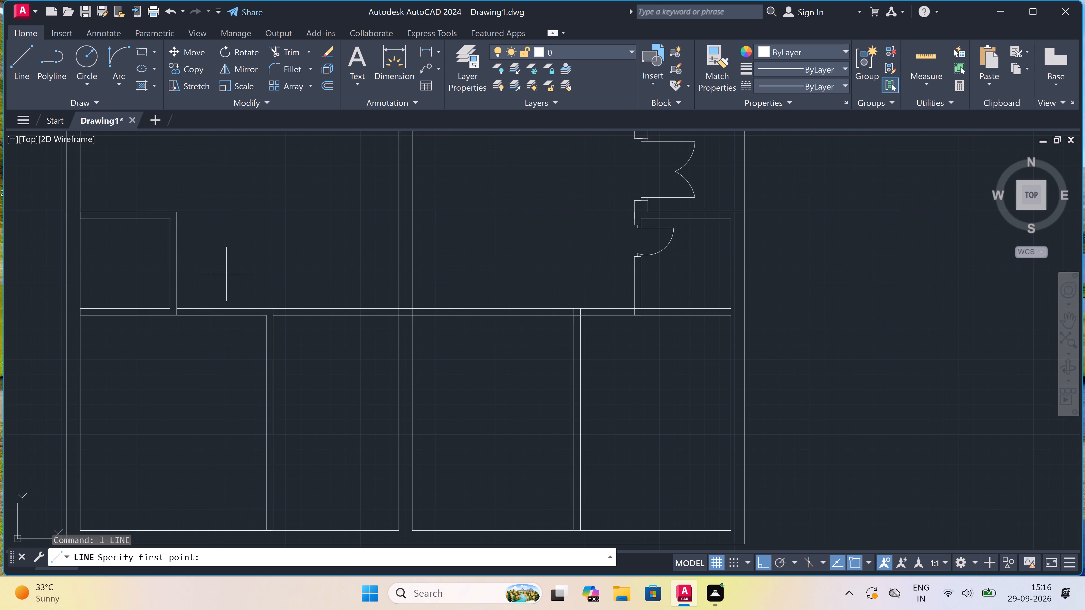
{"action": "scroll", "coordinate": [231, 282], "scroll_direction": "down", "scroll_amount": 1}
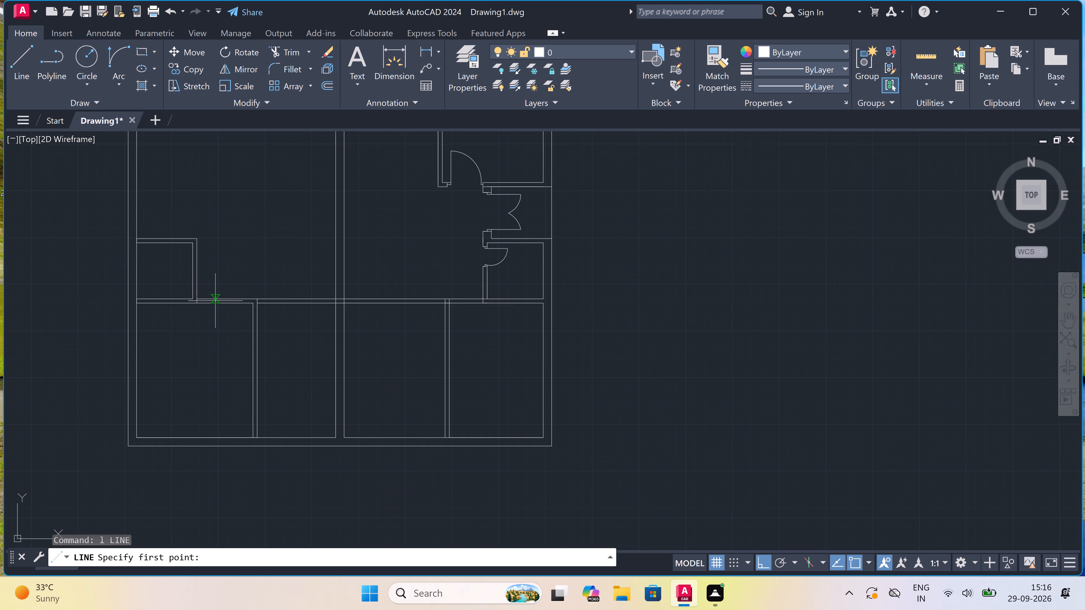
{"action": "scroll", "coordinate": [215, 301], "scroll_direction": "up", "scroll_amount": 2}
{"action": "type", "text": "l"}
{"action": "key", "text": "space"}
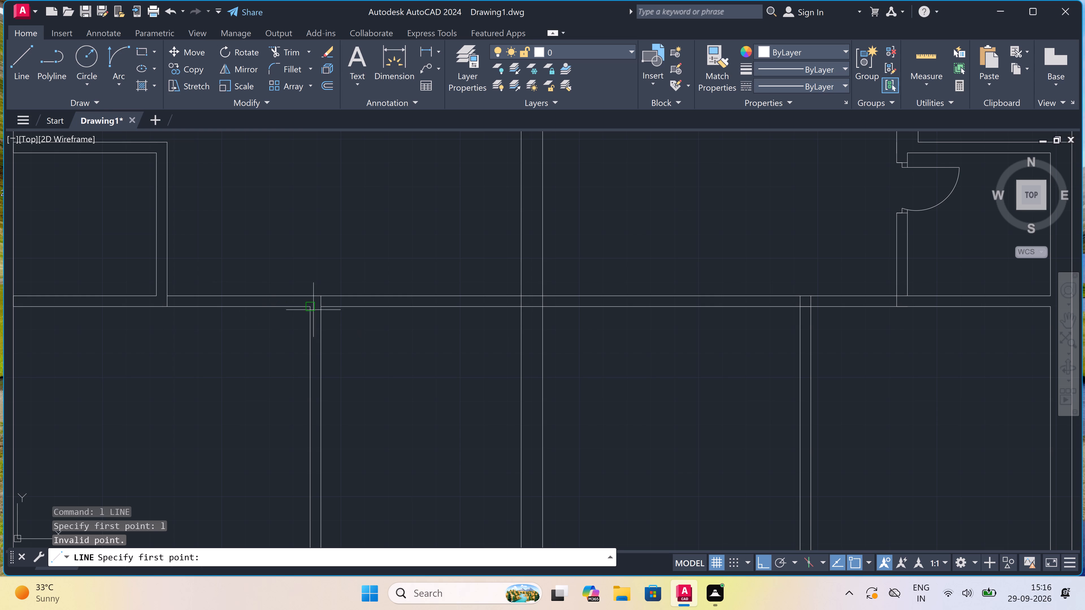
{"action": "scroll", "coordinate": [297, 308], "scroll_direction": "up", "scroll_amount": 2}
{"action": "left_click", "coordinate": [298, 300]}
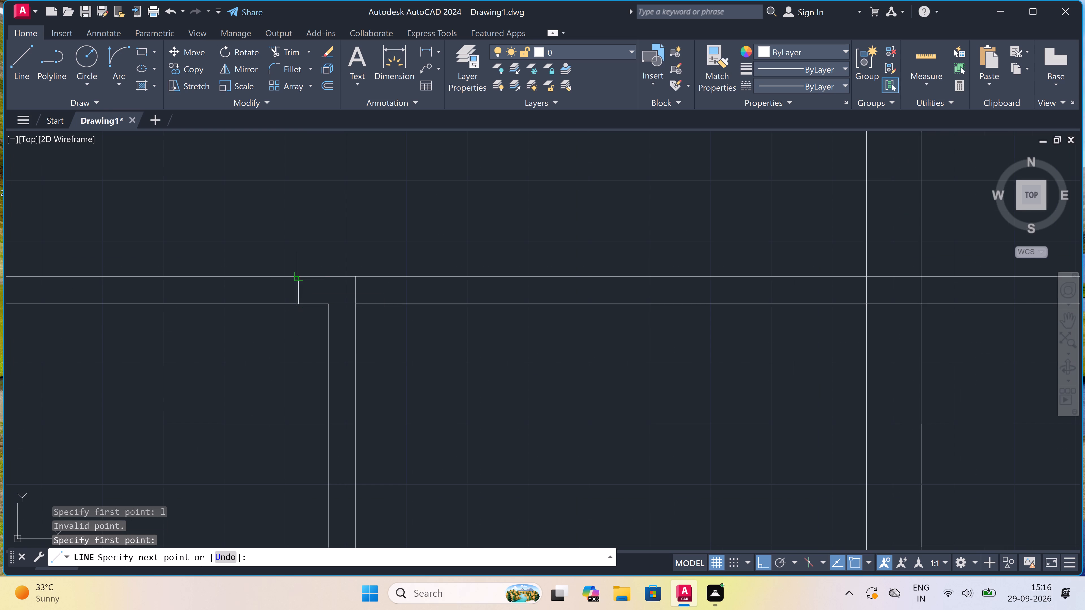
{"action": "left_click", "coordinate": [297, 276]}
{"action": "left_click", "coordinate": [298, 288]}
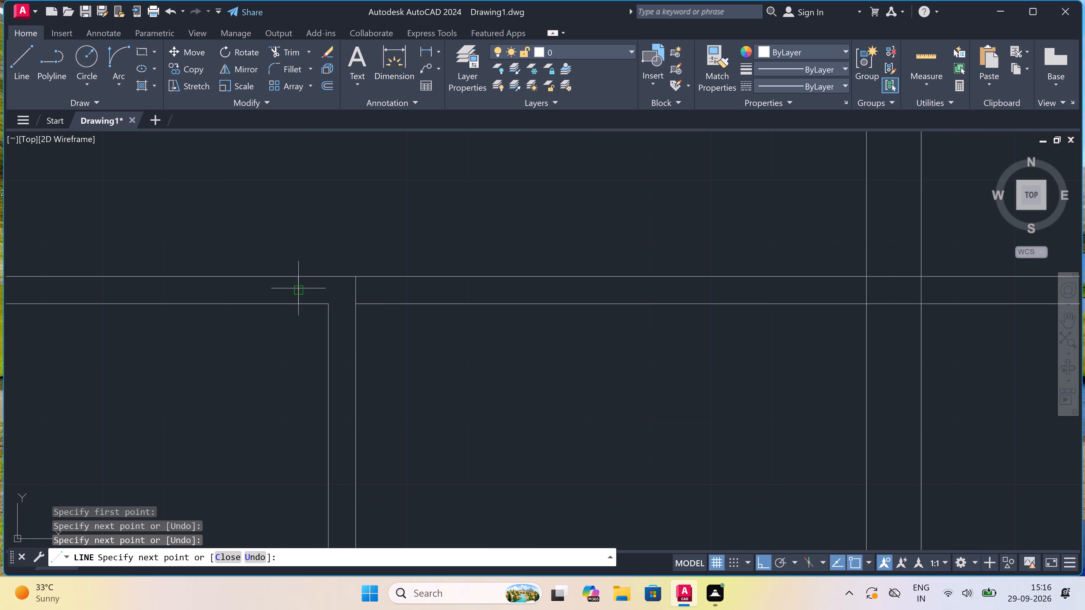
{"action": "key", "text": "2"}
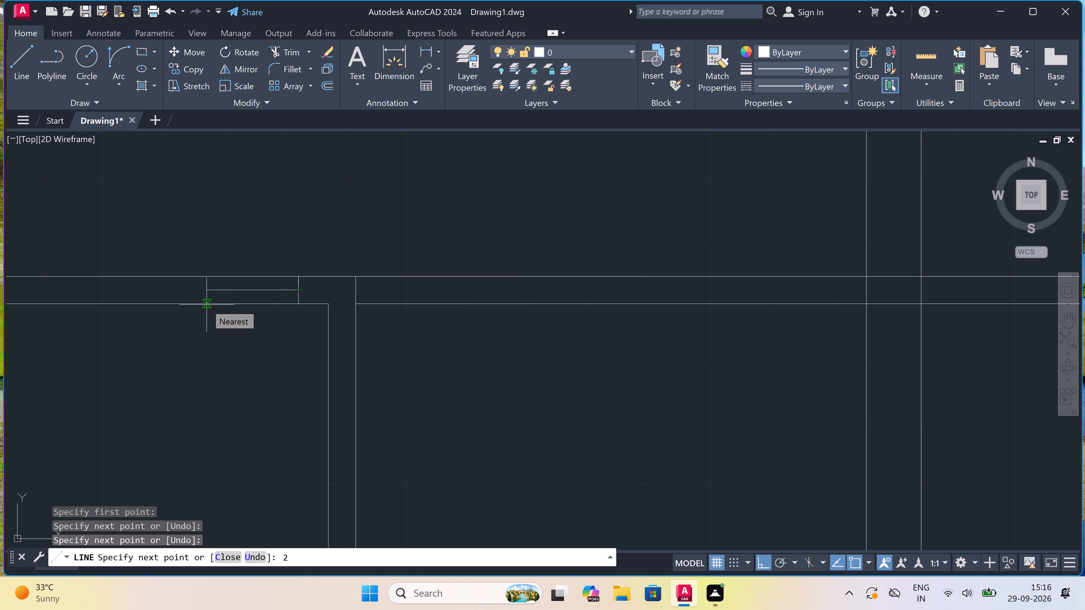
{"action": "type", "text": "\""}
{"action": "key", "text": "space"}
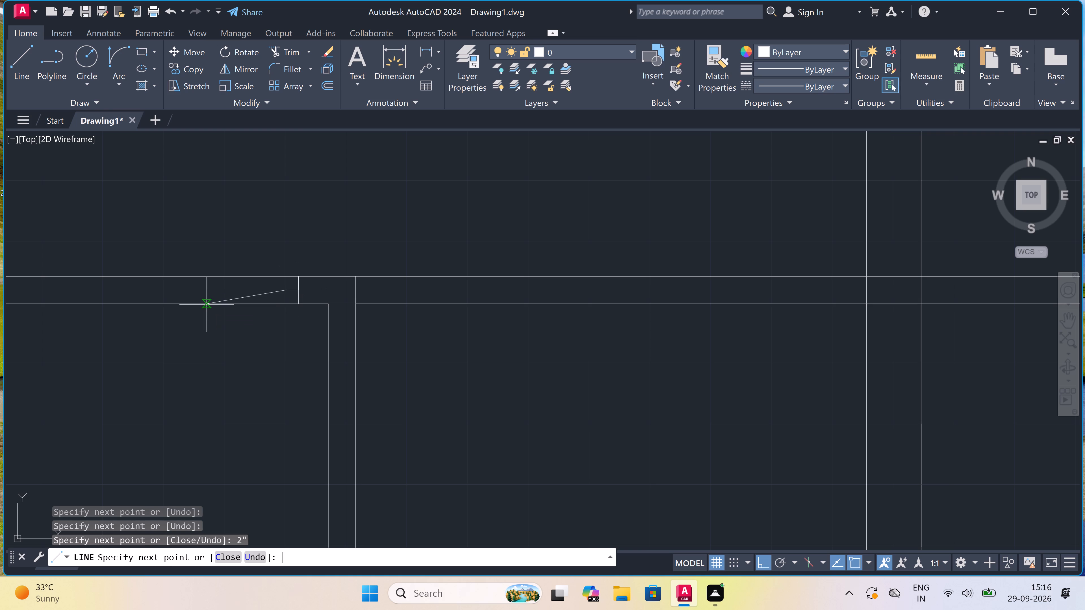
{"action": "type", "text": "3'"}
{"action": "key", "text": "space"}
{"action": "key", "text": "Escape"}
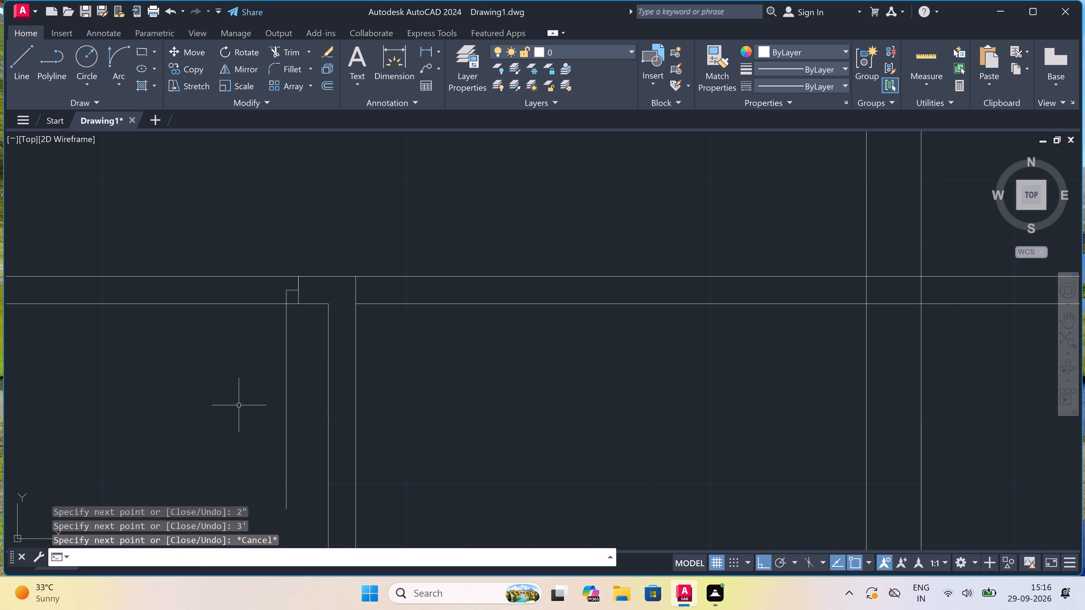
Draw the door's west jamb across the same wall, east of the small room, with a 2" stop going east from its midpoint.
{"action": "key", "text": "space"}
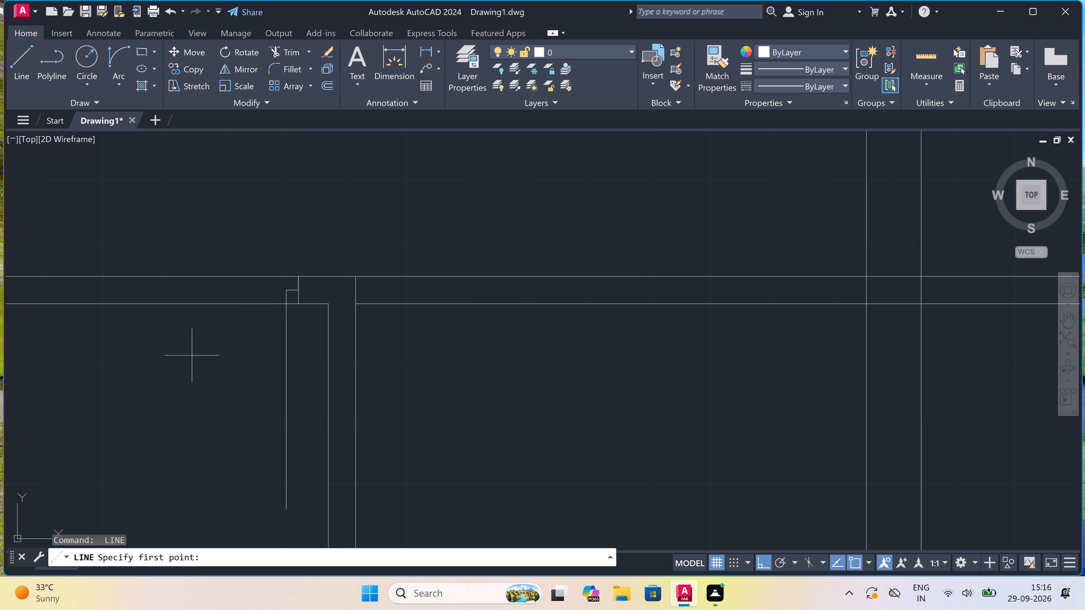
{"action": "left_click", "coordinate": [69, 277]}
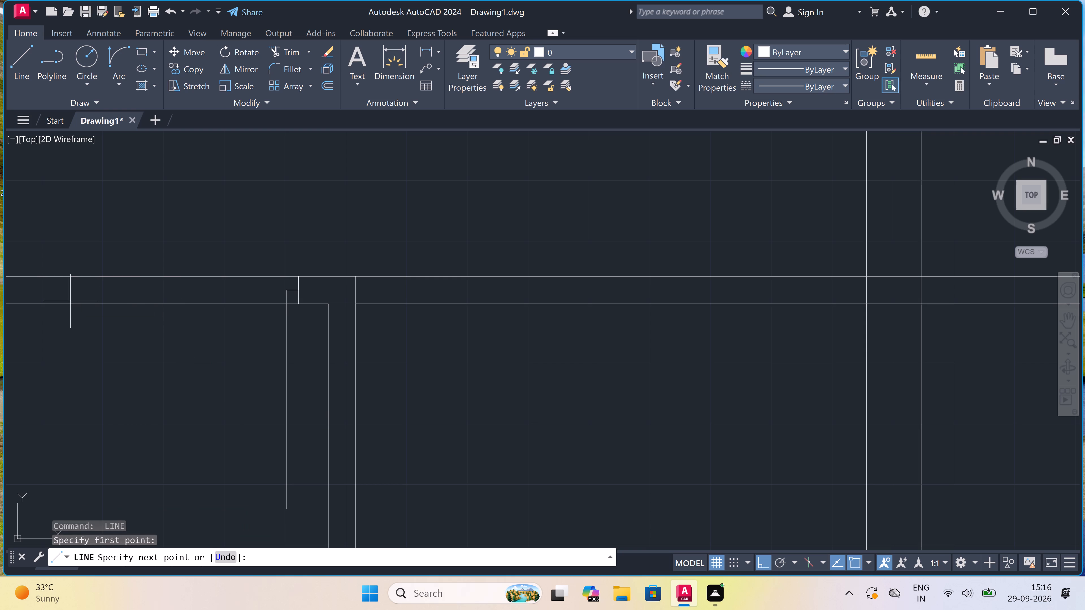
{"action": "left_click", "coordinate": [67, 302]}
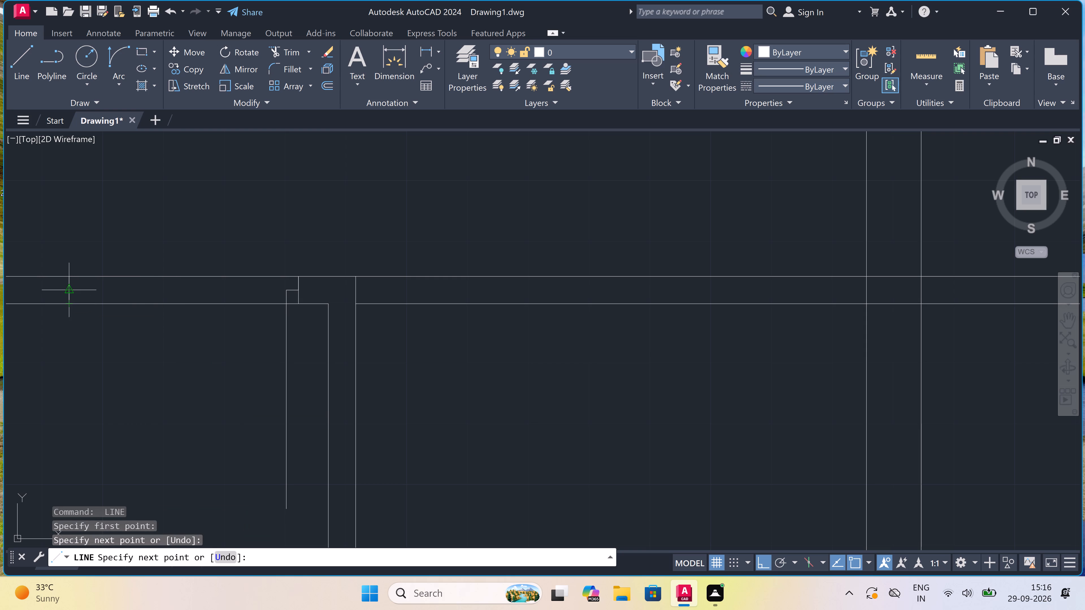
{"action": "left_click", "coordinate": [67, 291]}
{"action": "key", "text": "2"}
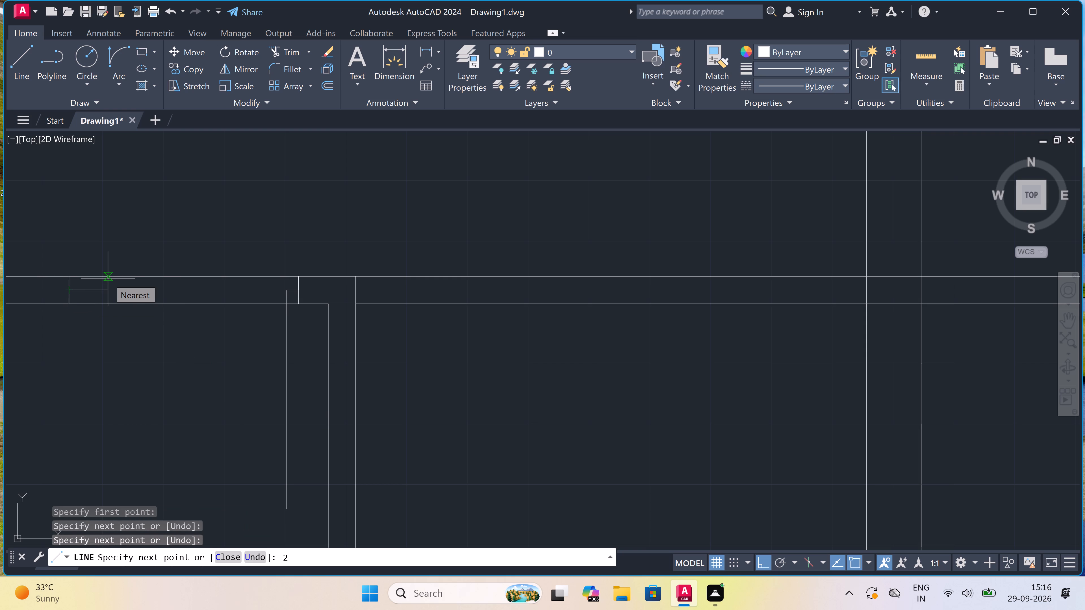
{"action": "type", "text": "\""}
{"action": "key", "text": "space"}
{"action": "key", "text": "Escape"}
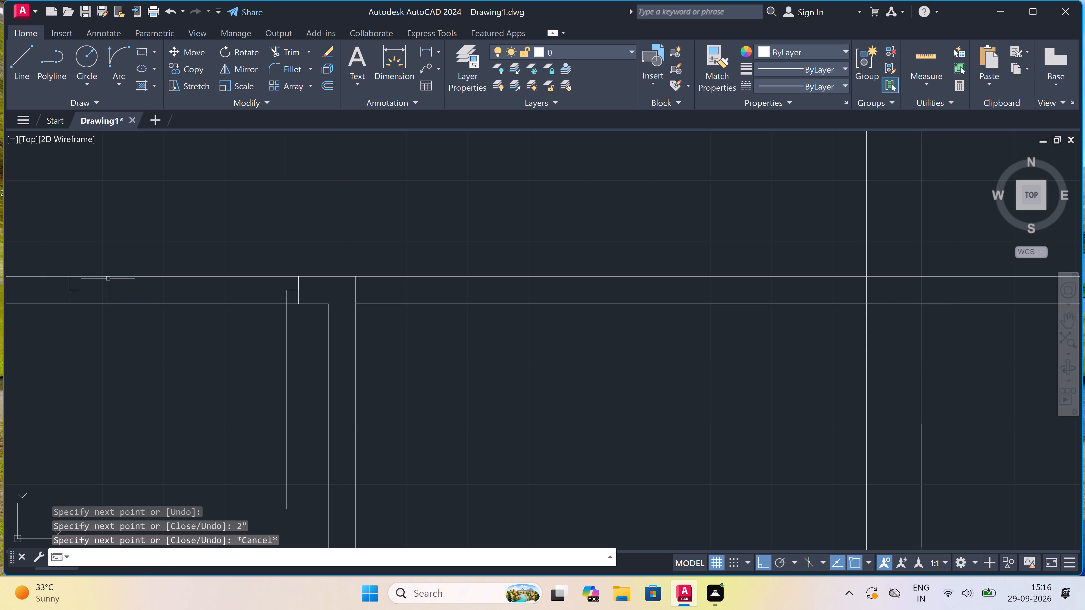
Draw the door swing arc from the west jamb stop's end to the door leaf's lower end, tangent southward at its start.
{"action": "left_click", "coordinate": [108, 52]}
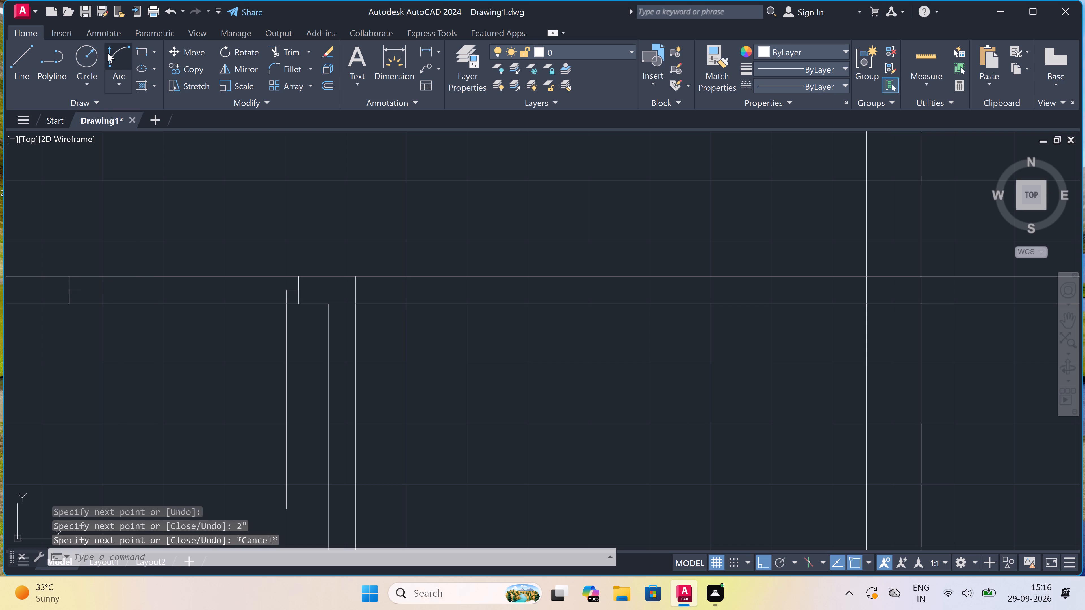
{"action": "left_click", "coordinate": [82, 292]}
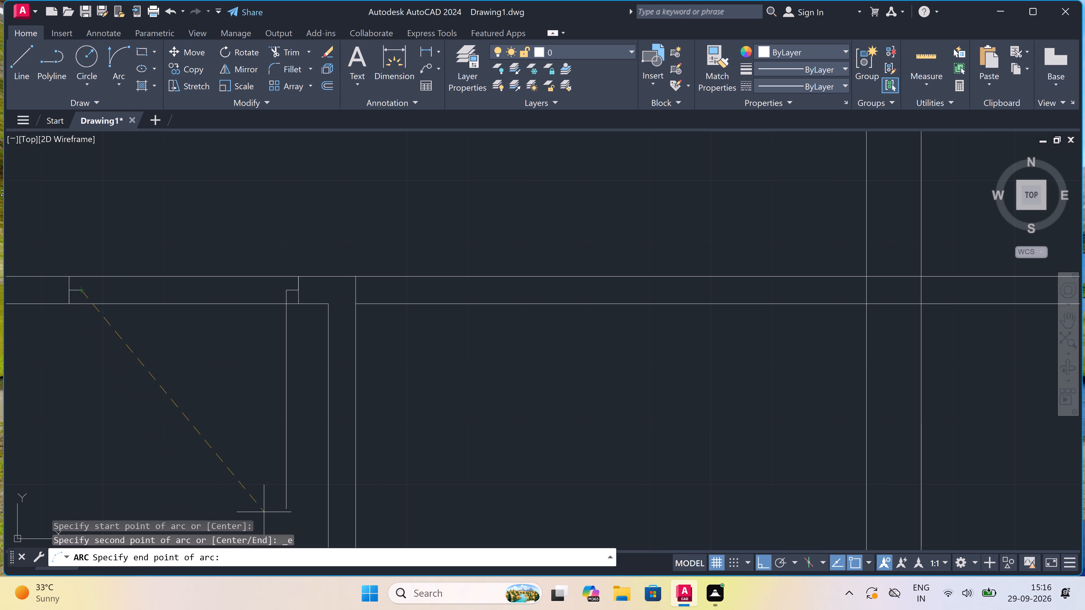
{"action": "left_click", "coordinate": [287, 507]}
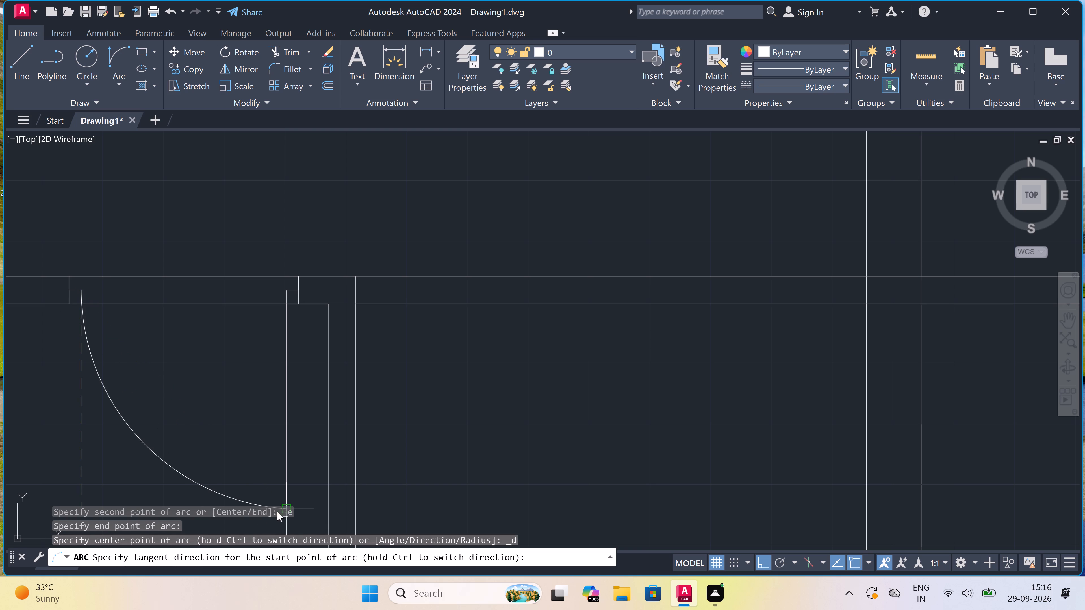
{"action": "left_click", "coordinate": [105, 473]}
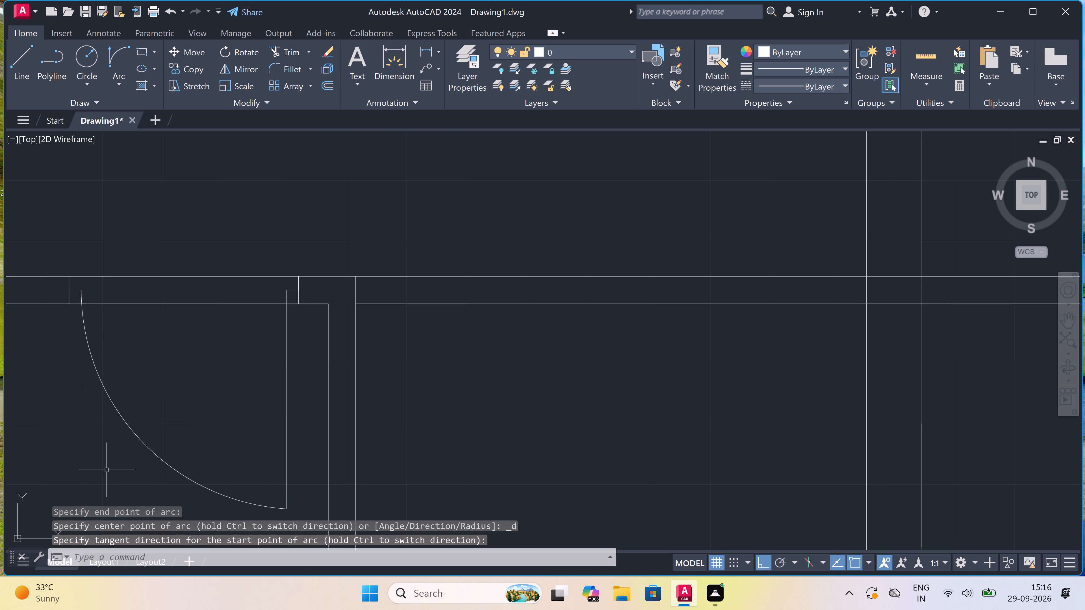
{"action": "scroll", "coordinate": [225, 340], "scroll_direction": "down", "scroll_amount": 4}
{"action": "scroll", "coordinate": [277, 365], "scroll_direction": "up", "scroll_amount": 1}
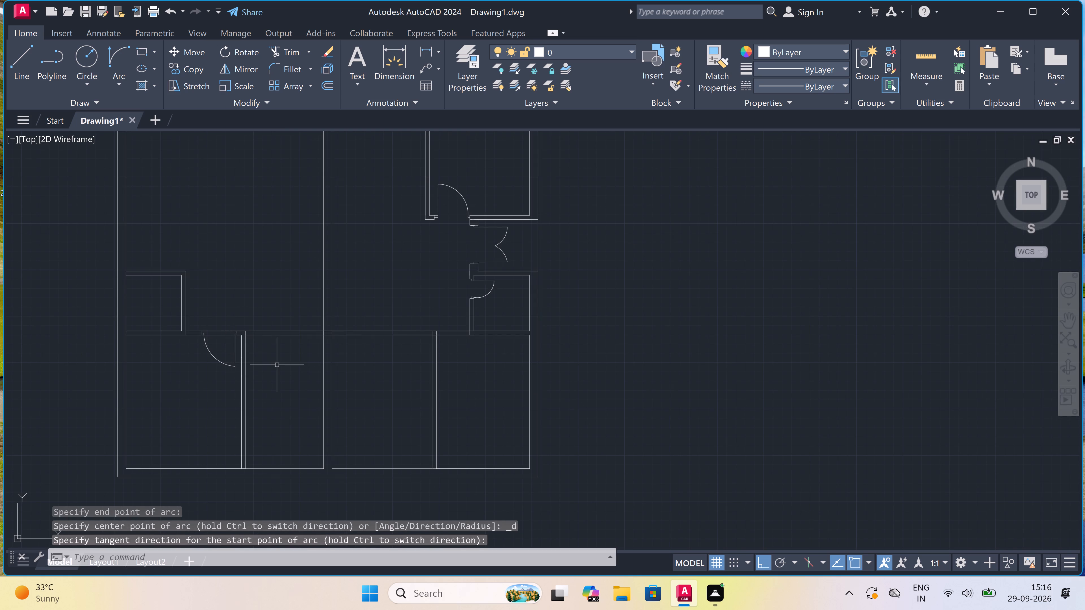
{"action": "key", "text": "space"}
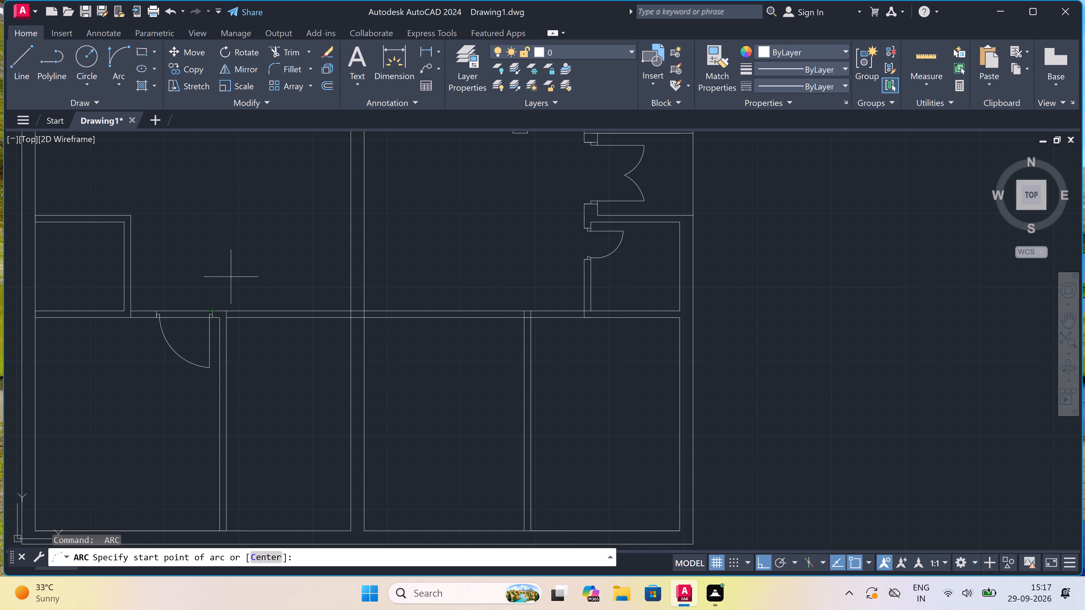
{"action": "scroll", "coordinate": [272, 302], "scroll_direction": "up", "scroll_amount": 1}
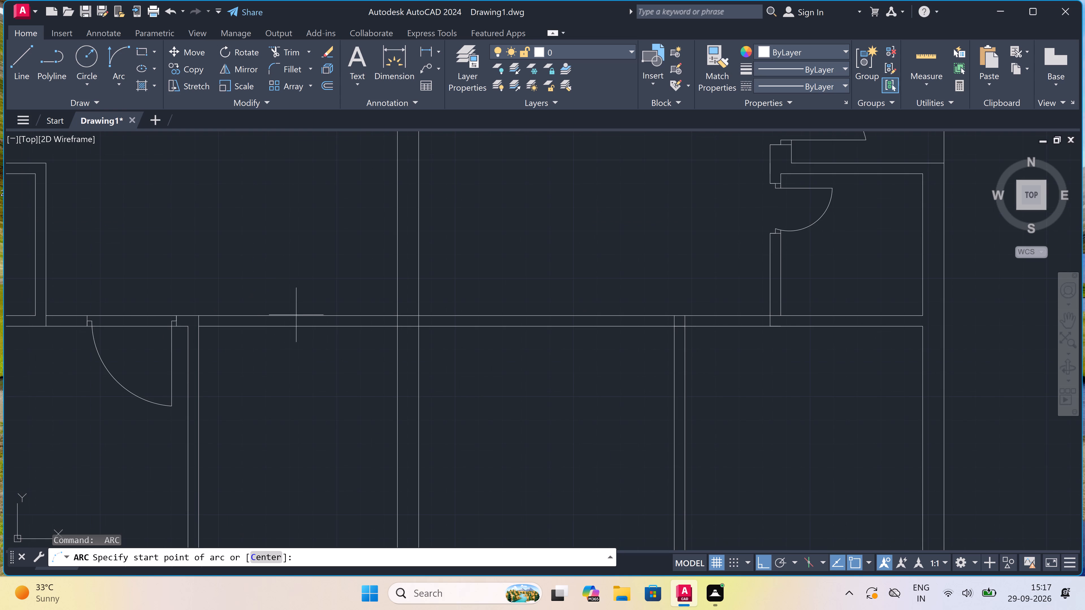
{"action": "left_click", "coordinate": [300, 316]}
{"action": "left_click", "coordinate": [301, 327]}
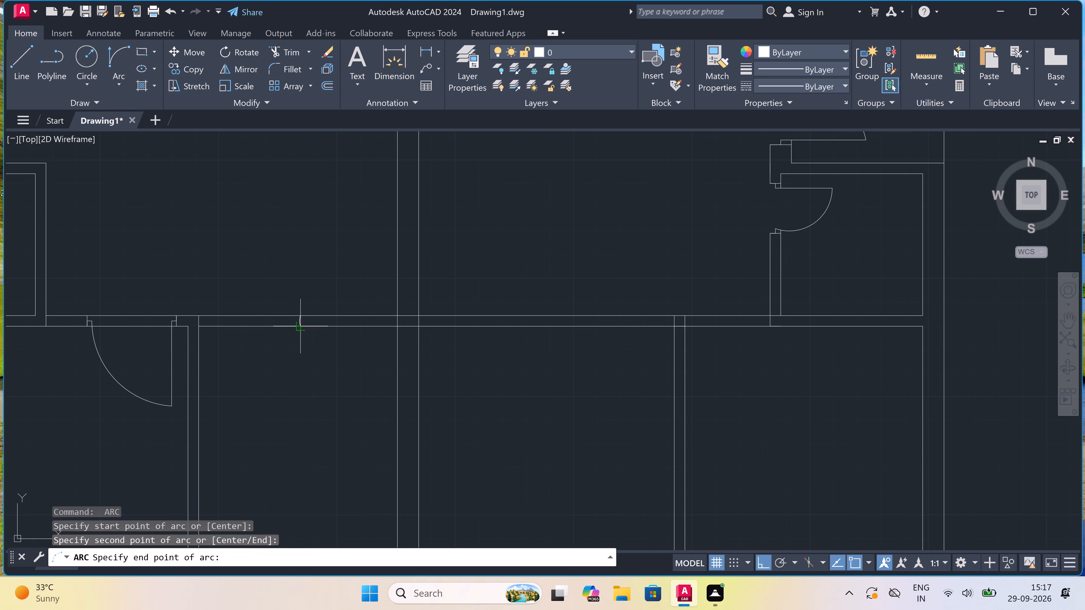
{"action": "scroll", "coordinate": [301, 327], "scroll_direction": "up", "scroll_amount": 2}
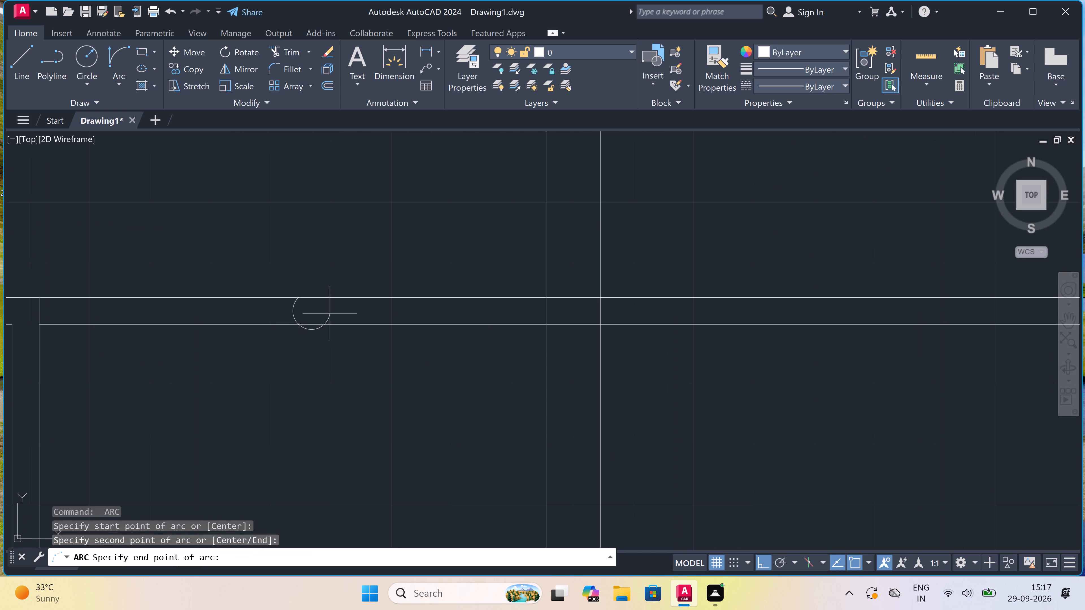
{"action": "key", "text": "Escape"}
Draw a vertical end line across the horizontal partition wall, between the left unit's lower partition and the central dividing wall.
{"action": "type", "text": "l"}
{"action": "key", "text": "space"}
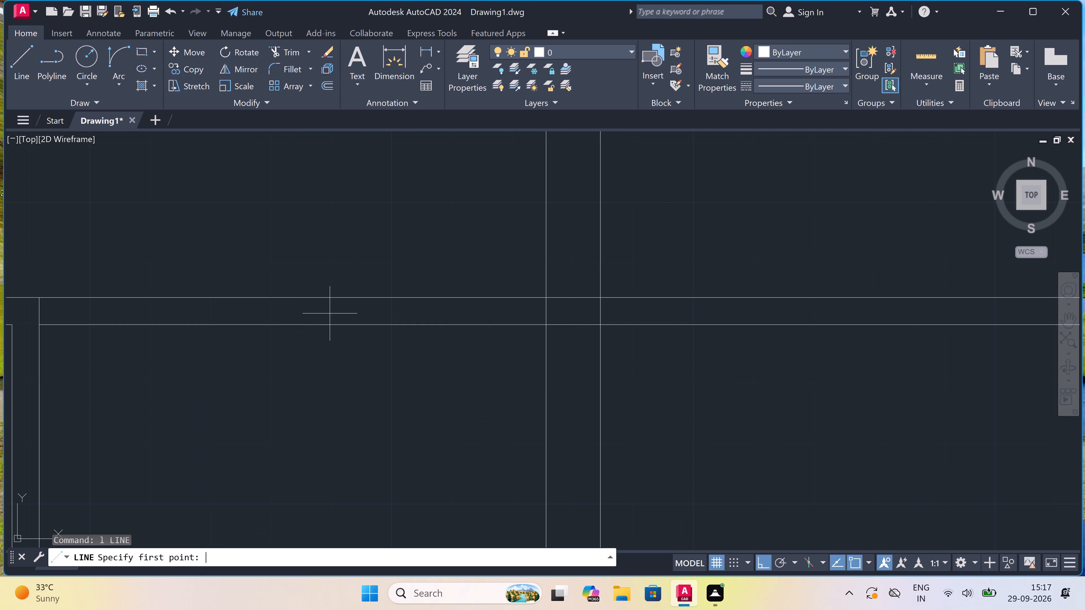
{"action": "left_click", "coordinate": [329, 325]}
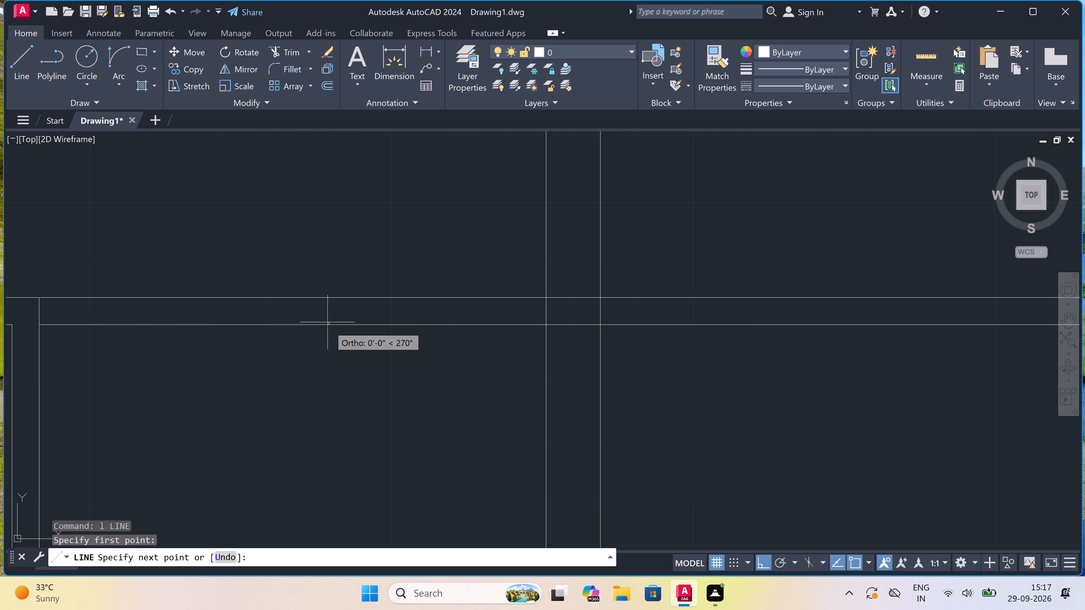
{"action": "left_click", "coordinate": [328, 302]}
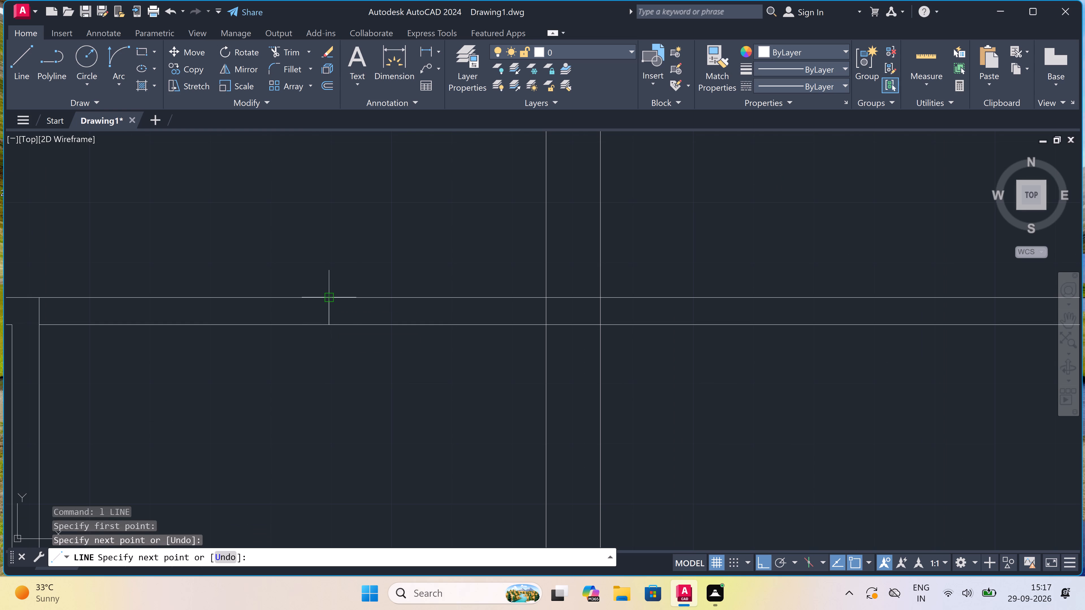
{"action": "key", "text": "Escape"}
Trim both faces of the horizontal wall between the left unit's lower partition and the new end line, leaving an opening.
{"action": "type", "text": "tr"}
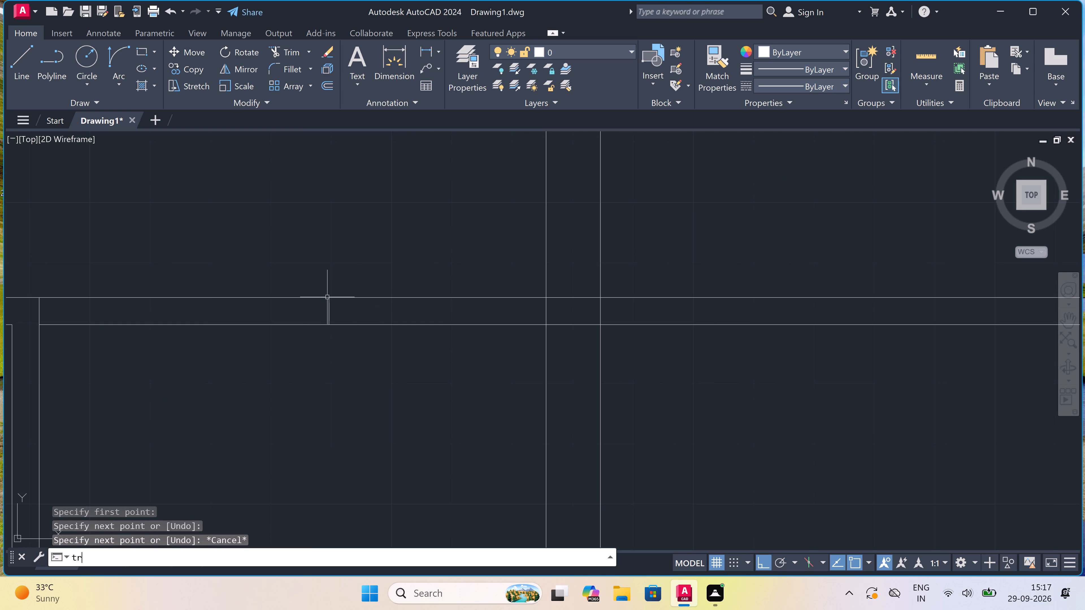
{"action": "key", "text": "space"}
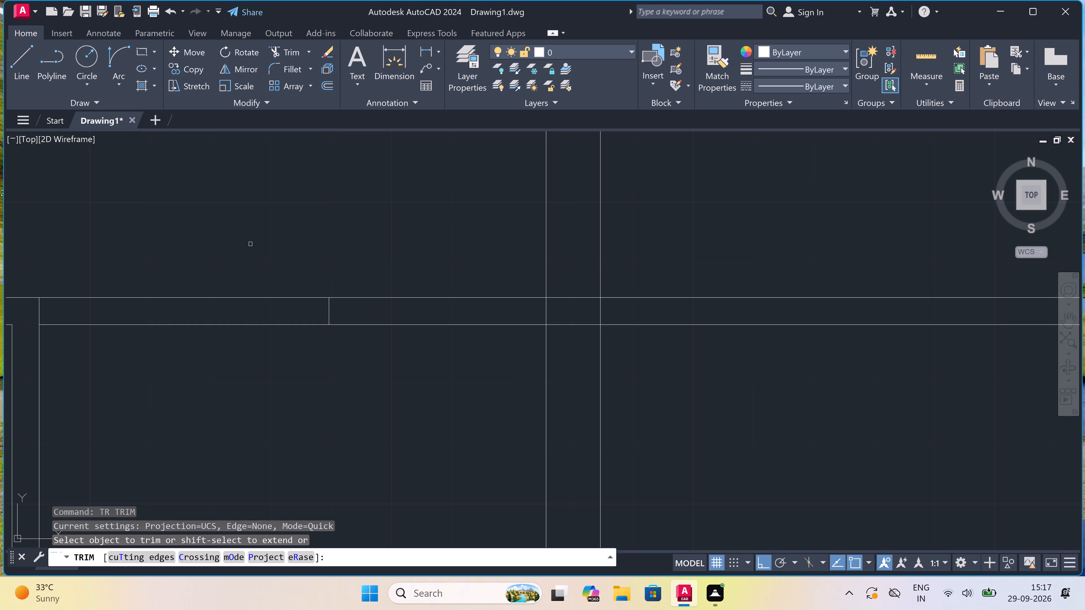
{"action": "scroll", "coordinate": [249, 243], "scroll_direction": "down", "scroll_amount": 1}
{"action": "left_click", "coordinate": [249, 243]}
{"action": "left_click", "coordinate": [241, 393]}
{"action": "scroll", "coordinate": [245, 372], "scroll_direction": "down", "scroll_amount": 2}
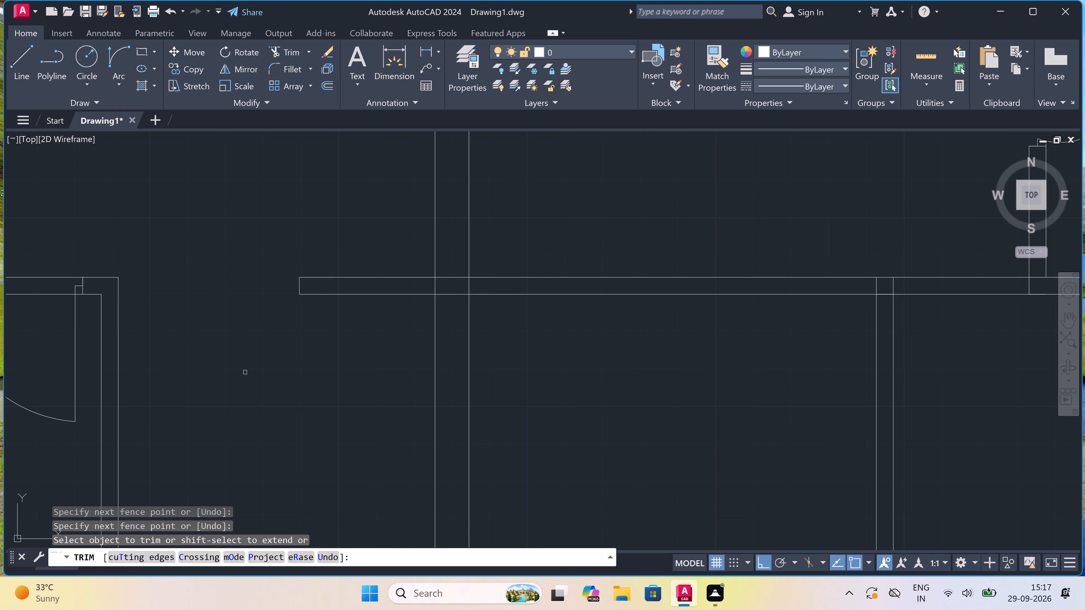
Trim the overlapping lines where the horizontal wall crosses the central dividing wall, so the junction is open in both directions.
{"action": "scroll", "coordinate": [261, 363], "scroll_direction": "up", "scroll_amount": 2}
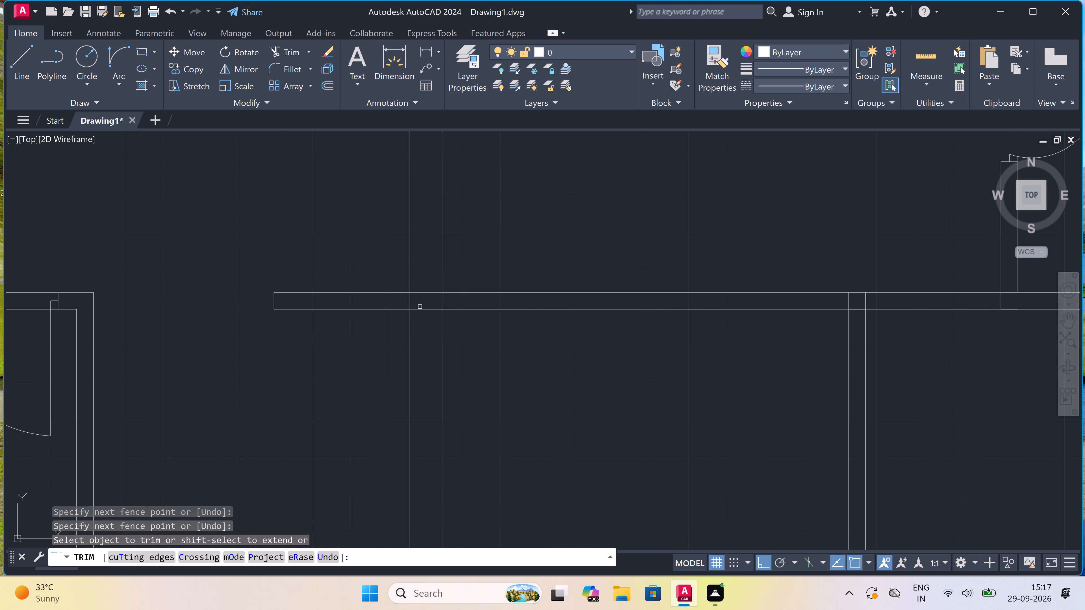
{"action": "scroll", "coordinate": [403, 303], "scroll_direction": "up", "scroll_amount": 2}
{"action": "left_click", "coordinate": [392, 300]}
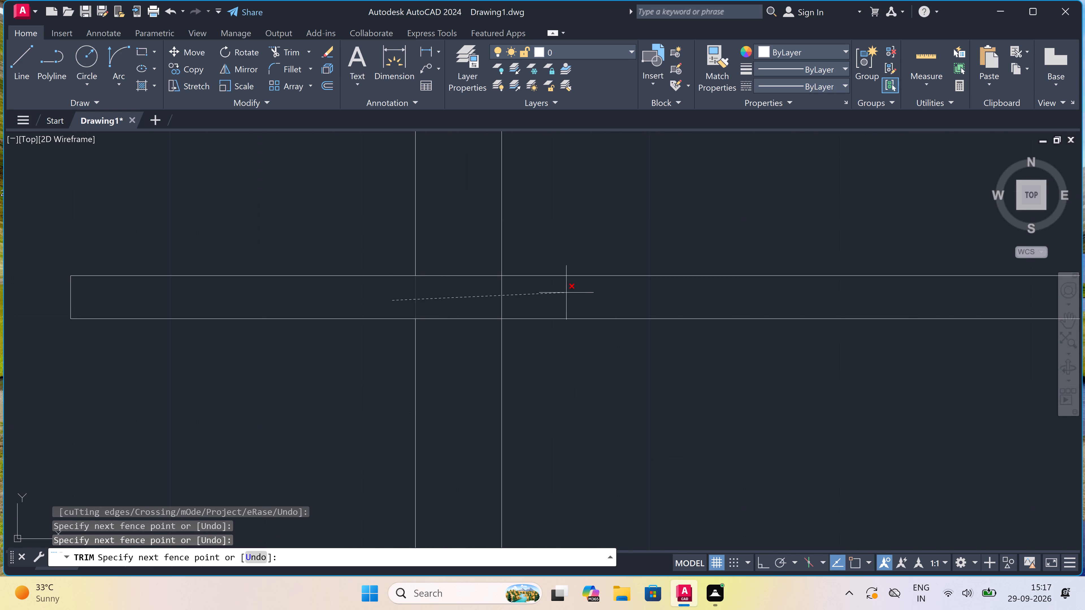
{"action": "left_click", "coordinate": [567, 291]}
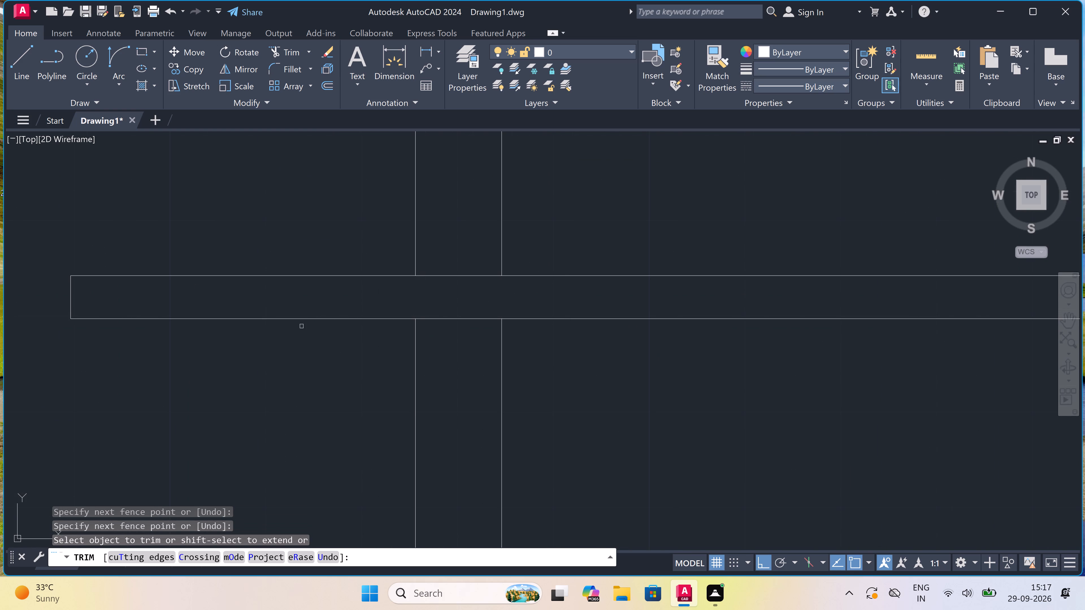
{"action": "scroll", "coordinate": [246, 341], "scroll_direction": "down", "scroll_amount": 2}
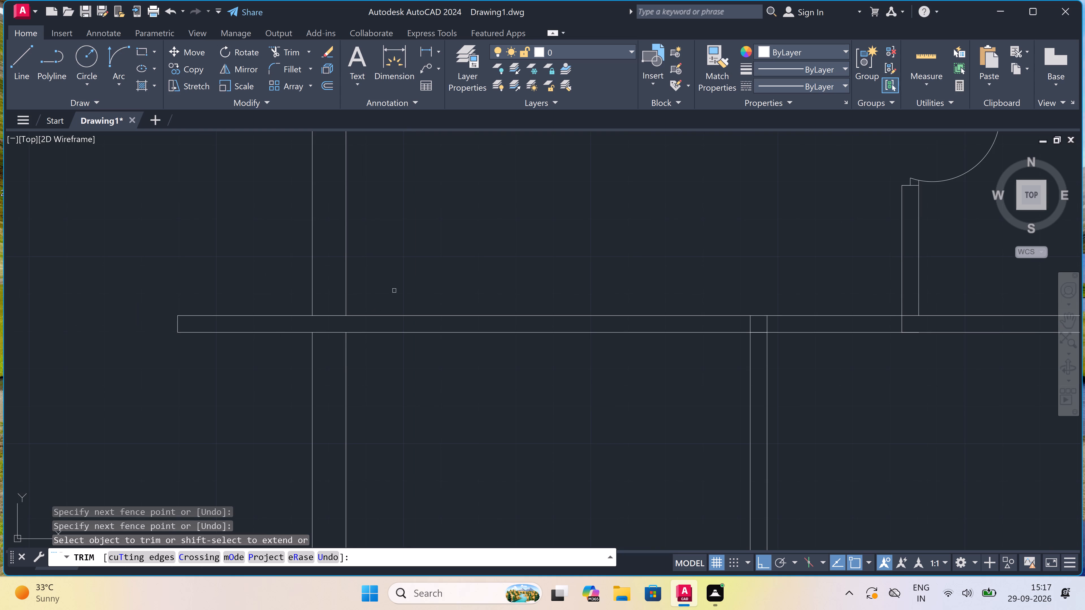
{"action": "left_click_drag", "start_coordinate": [327, 300], "coordinate": [327, 304]}
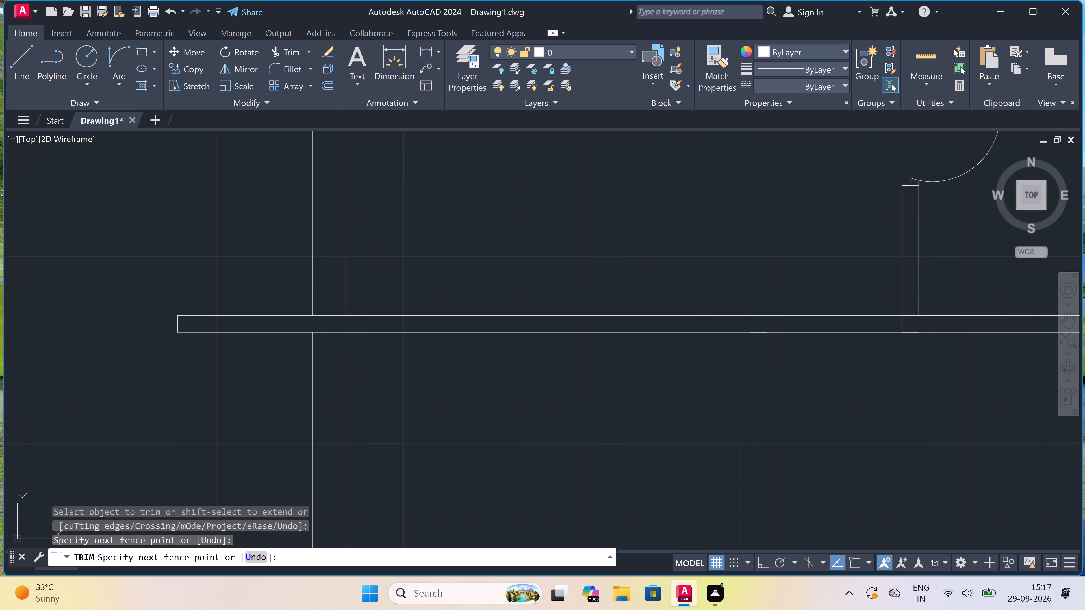
{"action": "left_click", "coordinate": [331, 365]}
Trim the T-junction where the right unit's lower vertical partition meets the horizontal wall, clearing the partition lines and lower face between them.
{"action": "scroll", "coordinate": [196, 387], "scroll_direction": "down", "scroll_amount": 1}
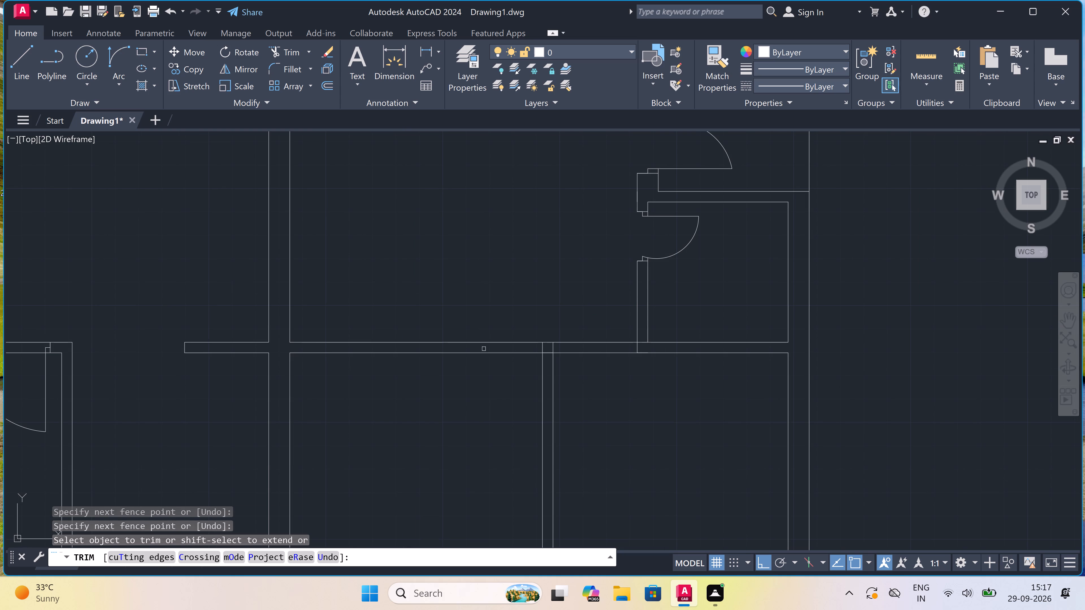
{"action": "scroll", "coordinate": [555, 342], "scroll_direction": "up", "scroll_amount": 2}
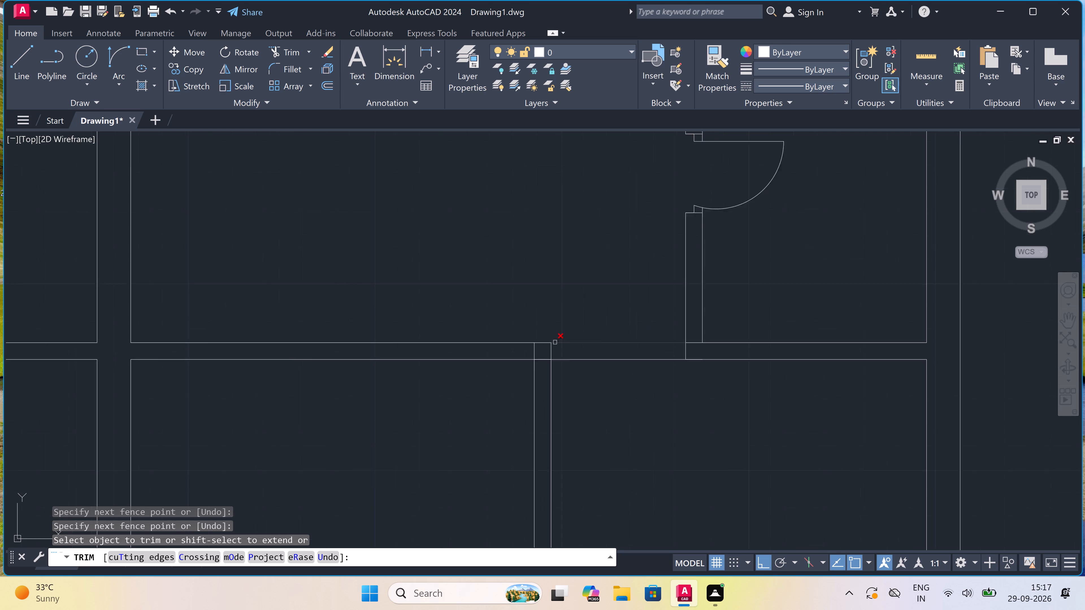
{"action": "scroll", "coordinate": [555, 342], "scroll_direction": "up", "scroll_amount": 1}
{"action": "left_click", "coordinate": [550, 366]}
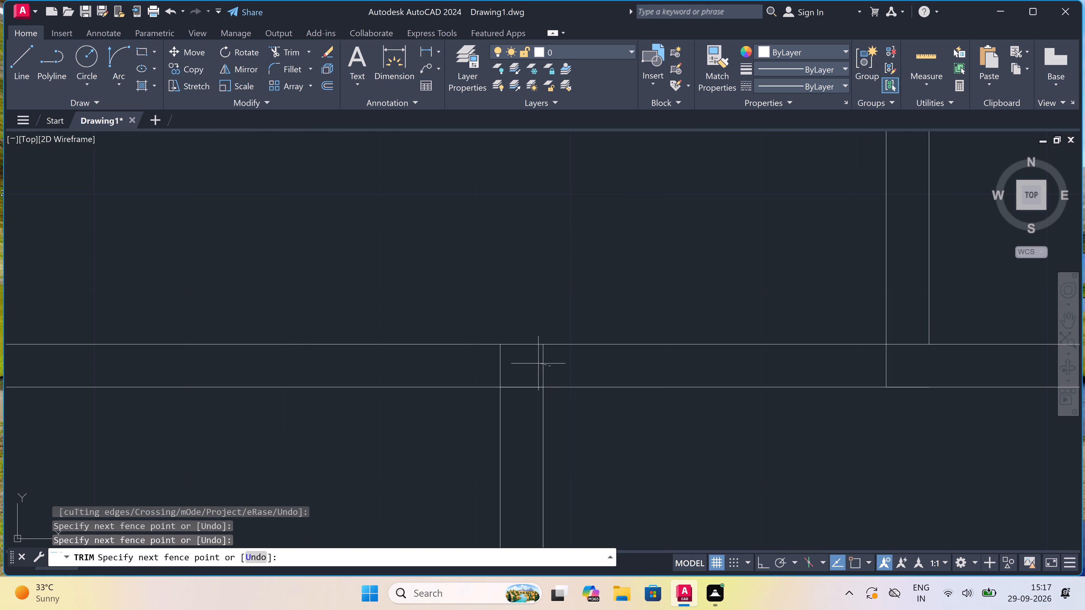
{"action": "left_click", "coordinate": [439, 378]}
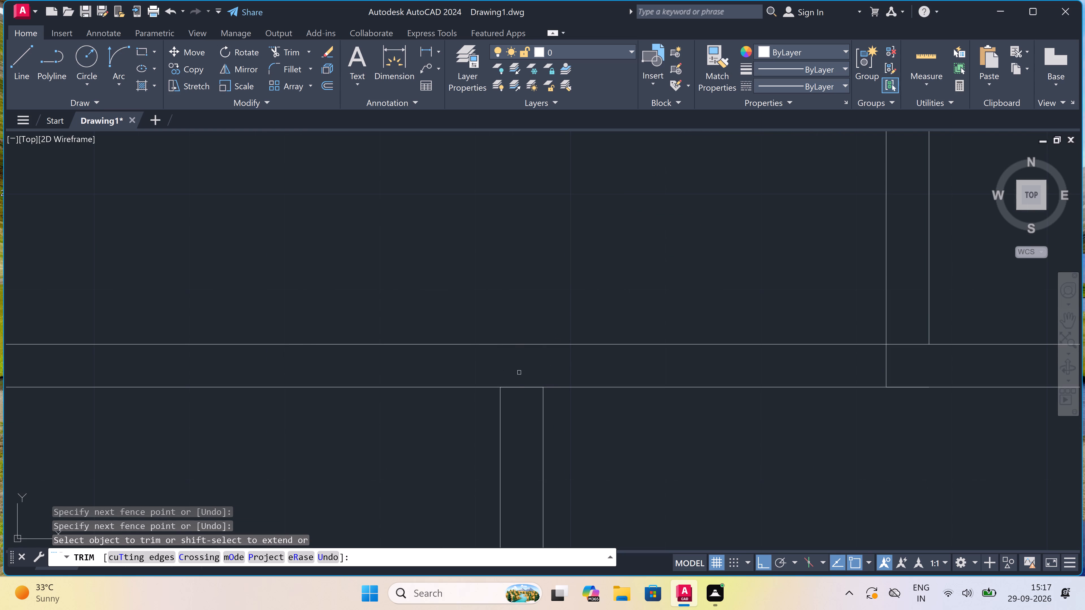
{"action": "left_click", "coordinate": [519, 372]}
{"action": "left_click", "coordinate": [524, 456]}
{"action": "key", "text": "Escape"}
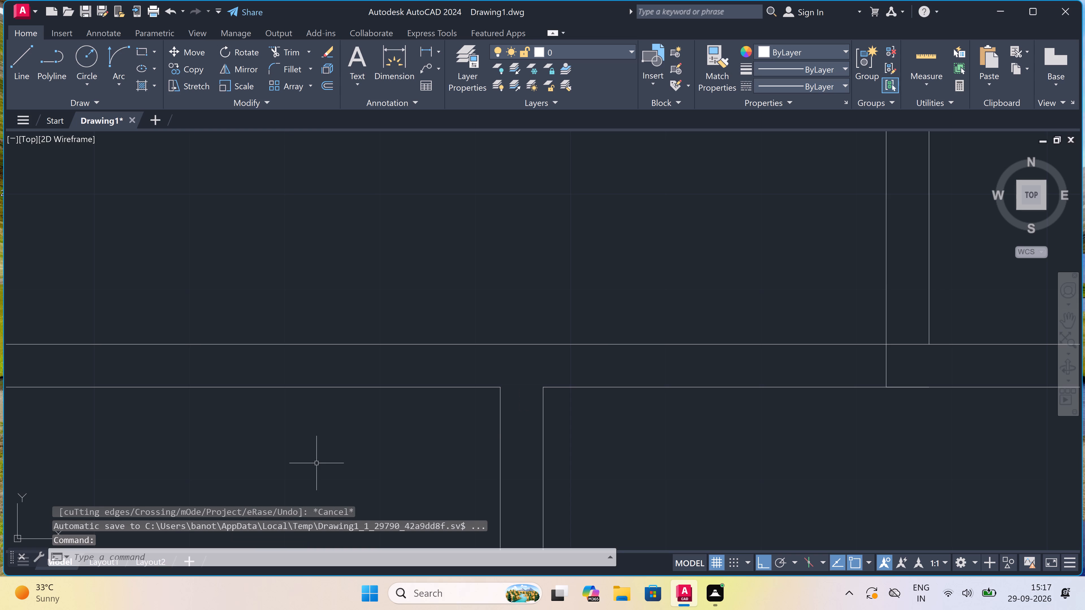
Draw the east door jamb across the horizontal wall just west of the right unit's partition, with a 2" stop west from its midpoint and a 3' leaf south.
{"action": "type", "text": "l"}
{"action": "key", "text": "space"}
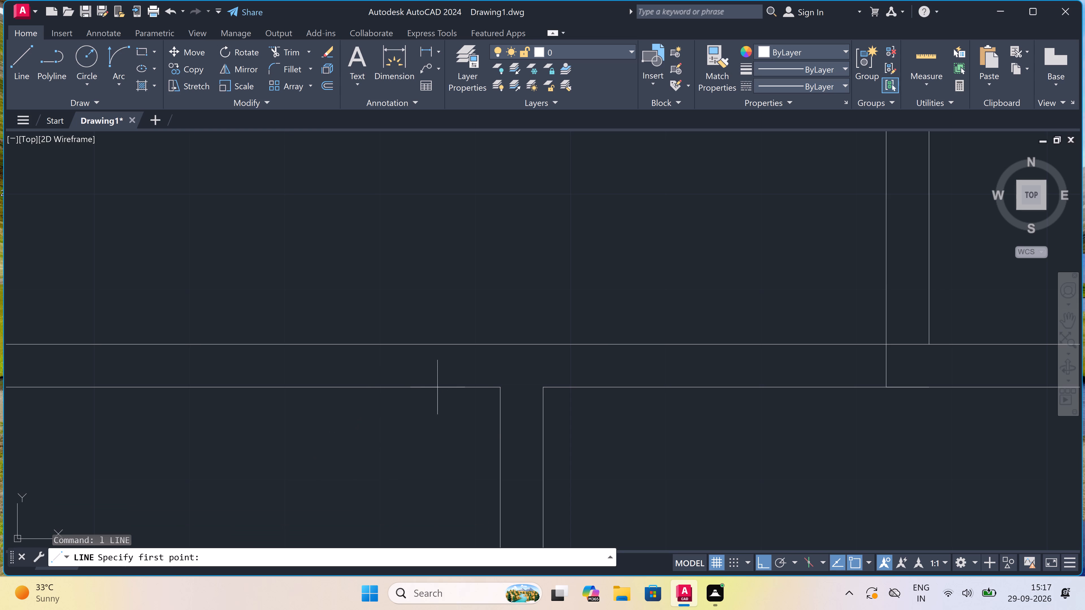
{"action": "left_click", "coordinate": [466, 387]}
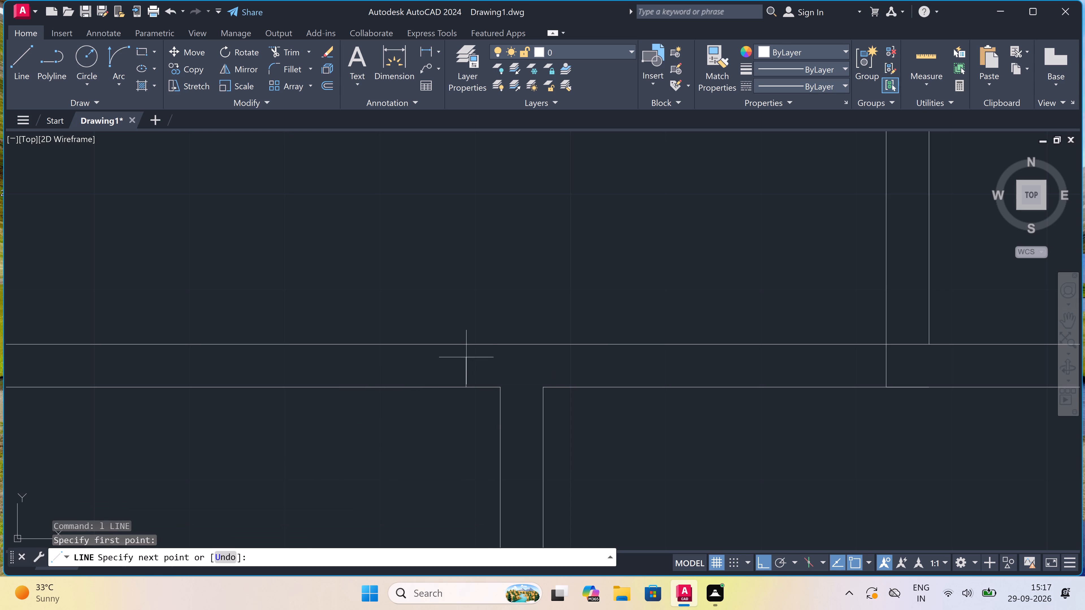
{"action": "left_click_drag", "start_coordinate": [466, 341], "coordinate": [466, 344]}
{"action": "left_click", "coordinate": [467, 367]}
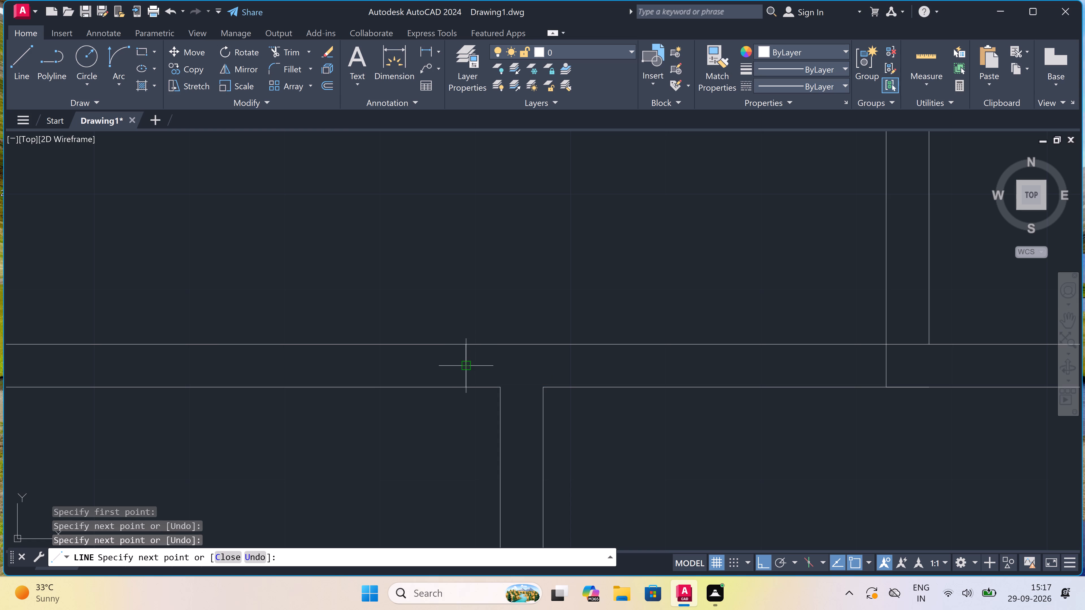
{"action": "key", "text": "2"}
{"action": "key", "text": "shift+quotedbl"}
{"action": "key", "text": "space"}
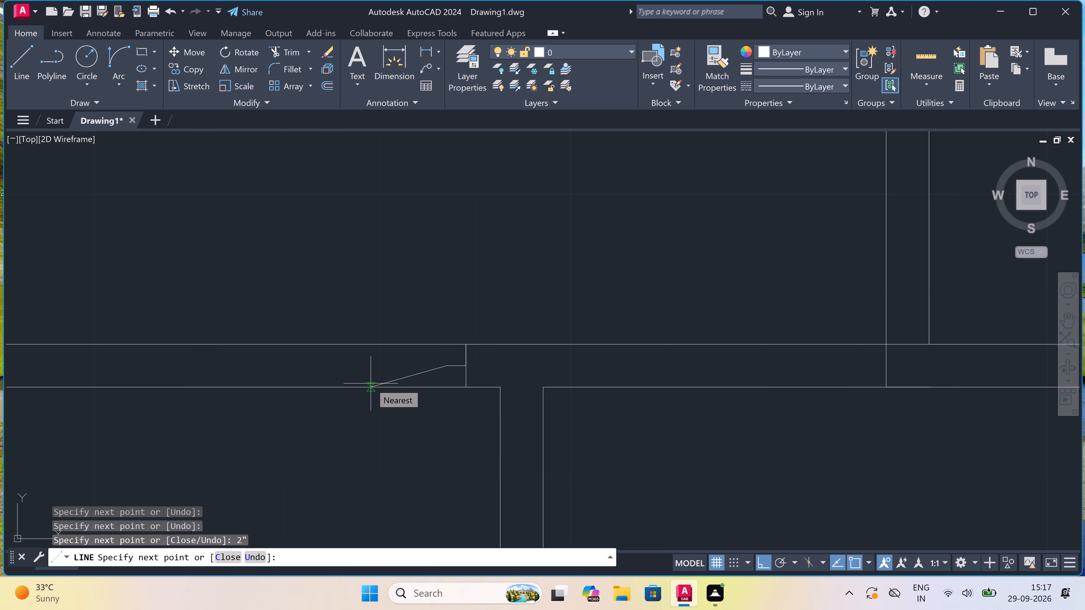
{"action": "scroll", "coordinate": [384, 304], "scroll_direction": "down", "scroll_amount": 3}
{"action": "scroll", "coordinate": [392, 378], "scroll_direction": "up", "scroll_amount": 2}
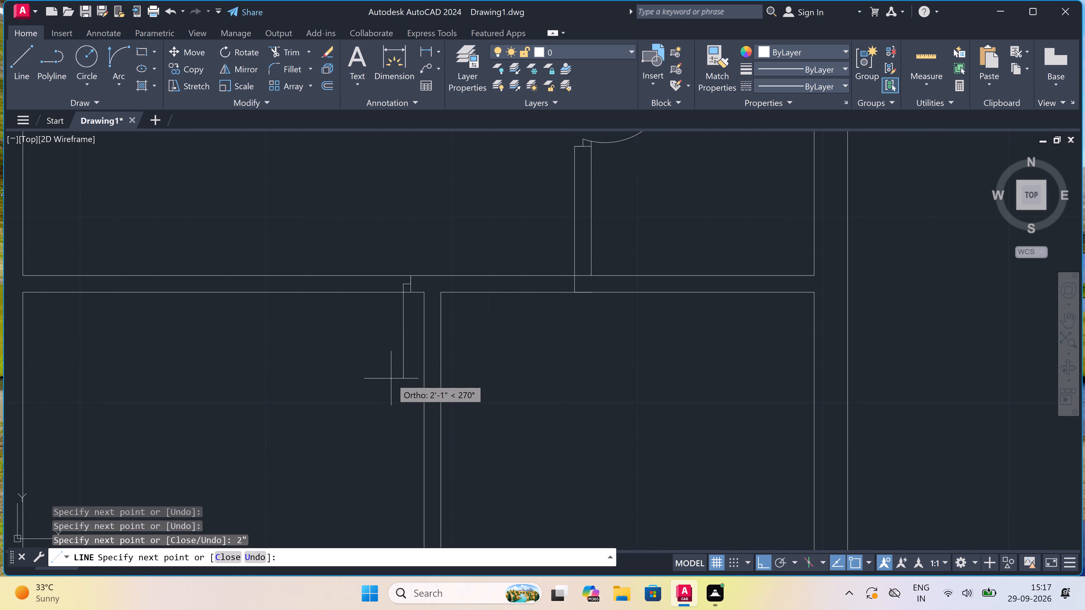
{"action": "type", "text": "3'"}
{"action": "key", "text": "space"}
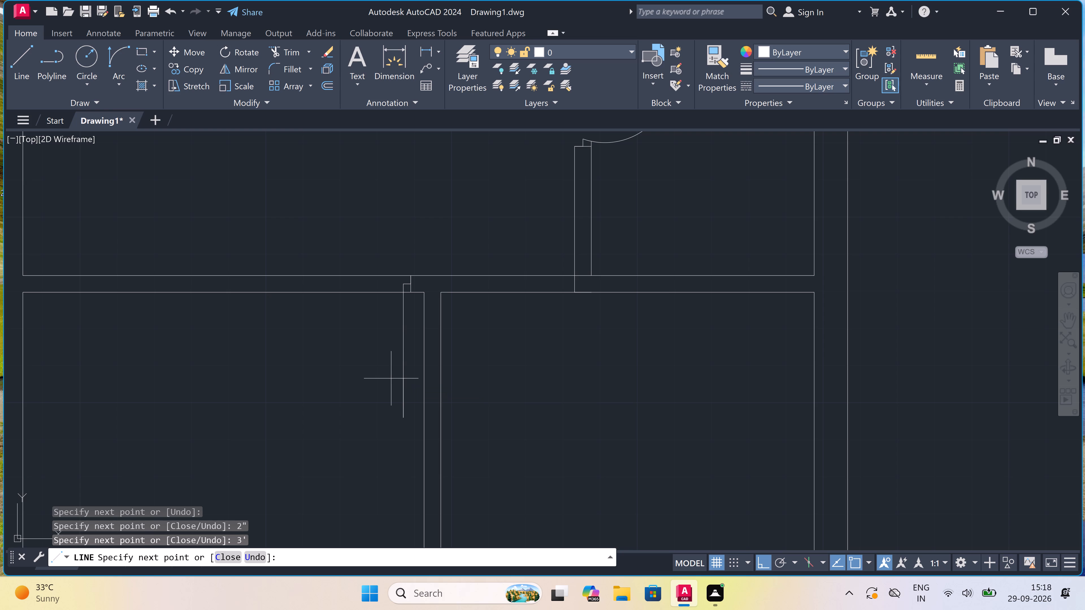
{"action": "key", "text": "Escape"}
Draw the door's west jamb across the same wall, with a 2" stop going east from its midpoint.
{"action": "key", "text": "space"}
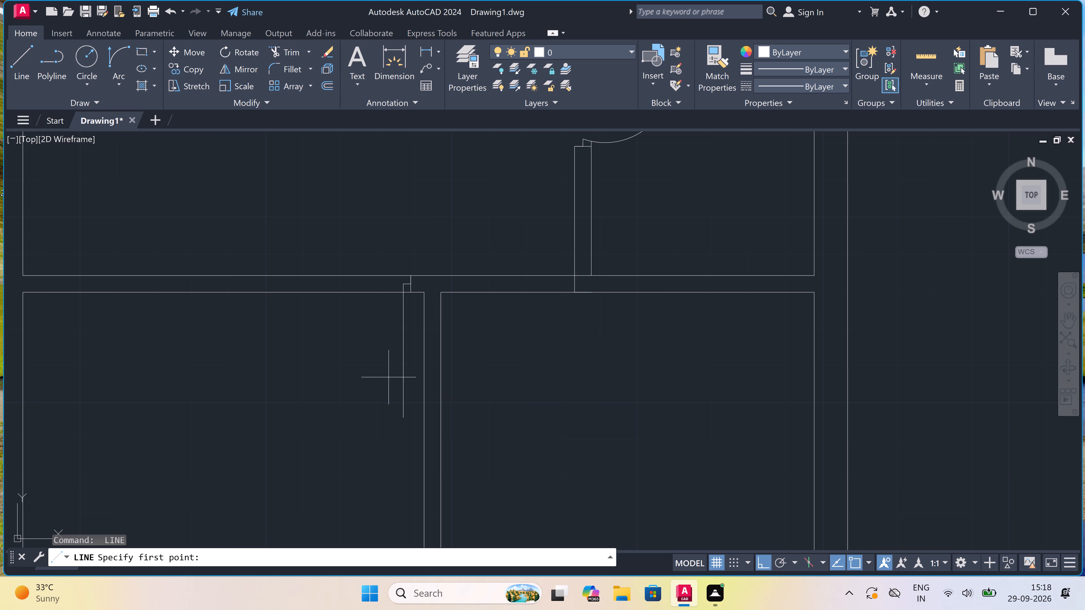
{"action": "left_click", "coordinate": [287, 276]}
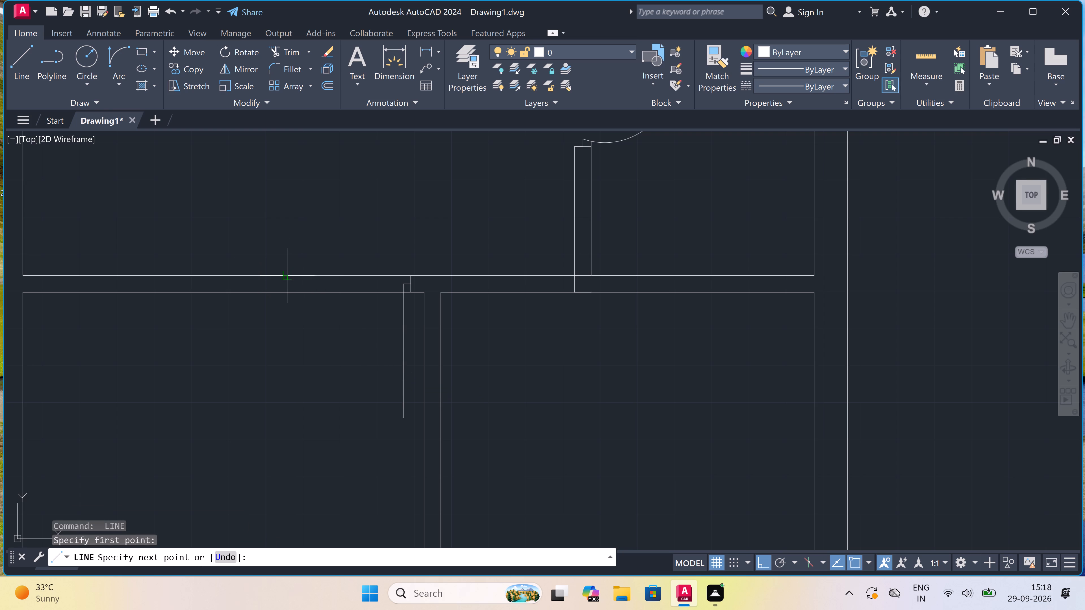
{"action": "scroll", "coordinate": [287, 276], "scroll_direction": "up", "scroll_amount": 3}
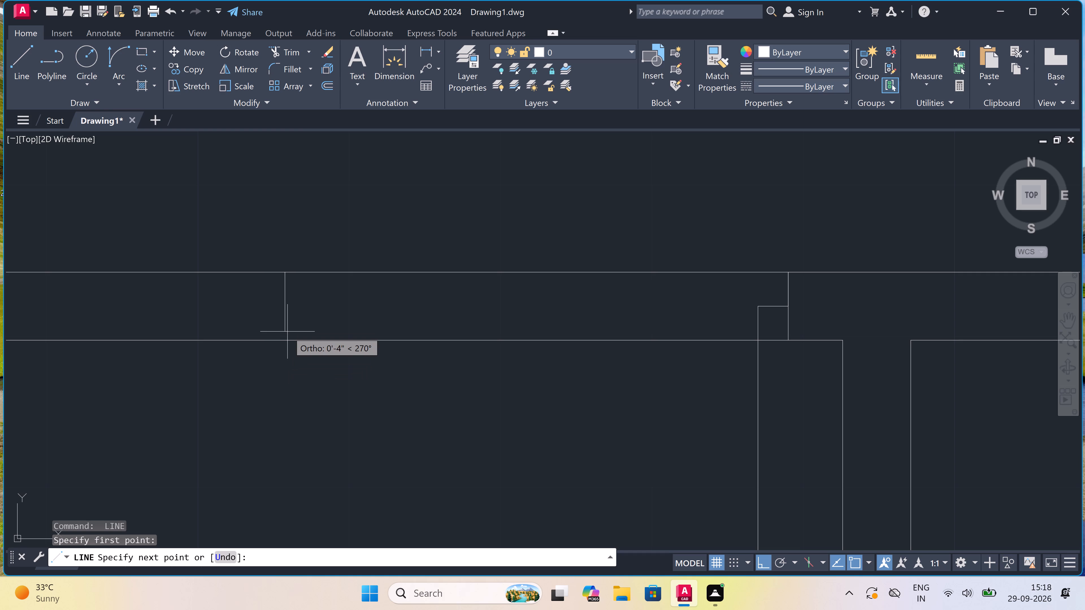
{"action": "left_click", "coordinate": [284, 345]}
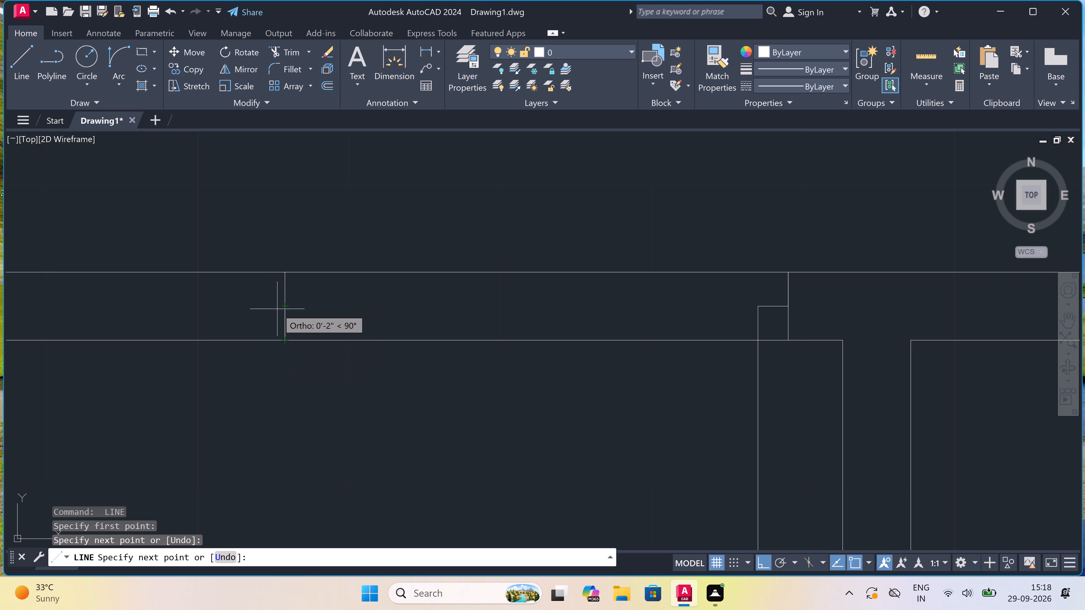
{"action": "left_click", "coordinate": [281, 306]}
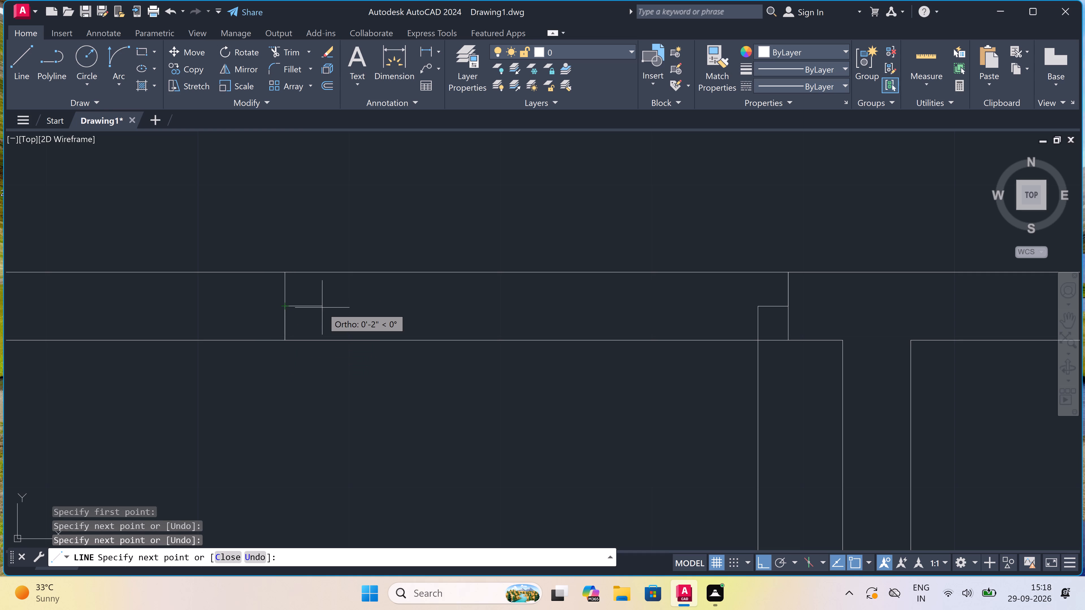
{"action": "key", "text": "2"}
{"action": "type", "text": "\""}
{"action": "key", "text": "space"}
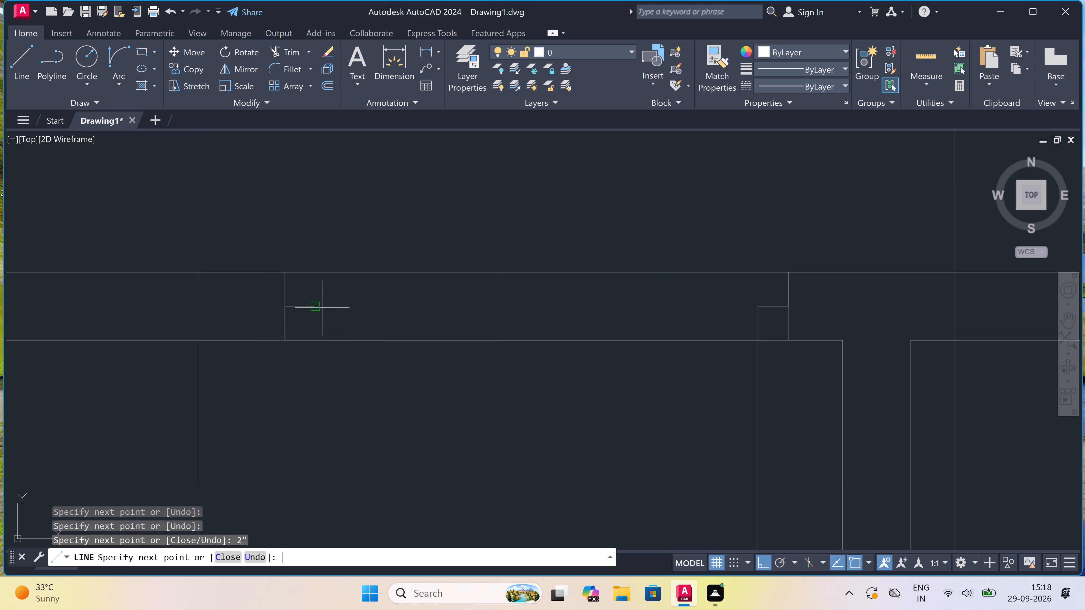
{"action": "key", "text": "Escape"}
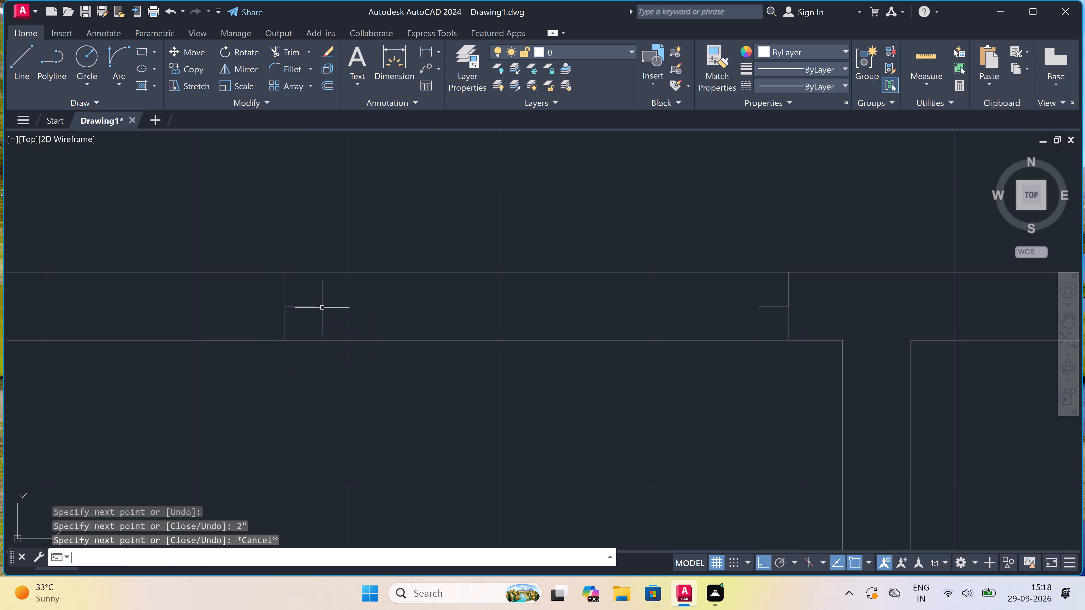
Draw the right unit door's swing arc from the west stop's end to the leaf's south end, starting tangent to the south.
{"action": "scroll", "coordinate": [322, 308], "scroll_direction": "down", "scroll_amount": 1}
{"action": "left_click", "coordinate": [113, 56]}
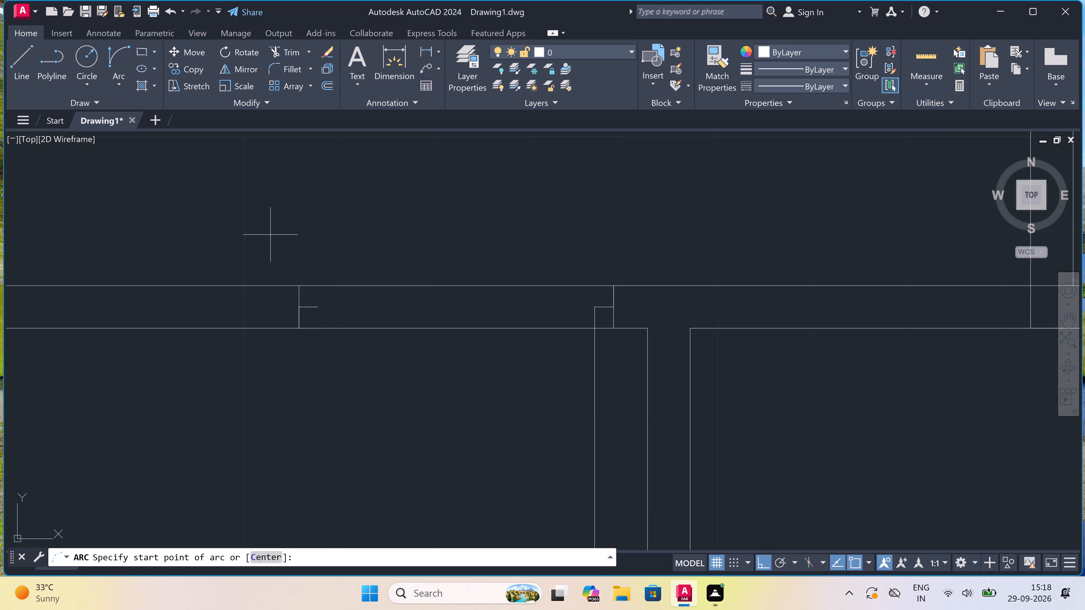
{"action": "left_click", "coordinate": [317, 305]}
{"action": "scroll", "coordinate": [319, 308], "scroll_direction": "down", "scroll_amount": 3}
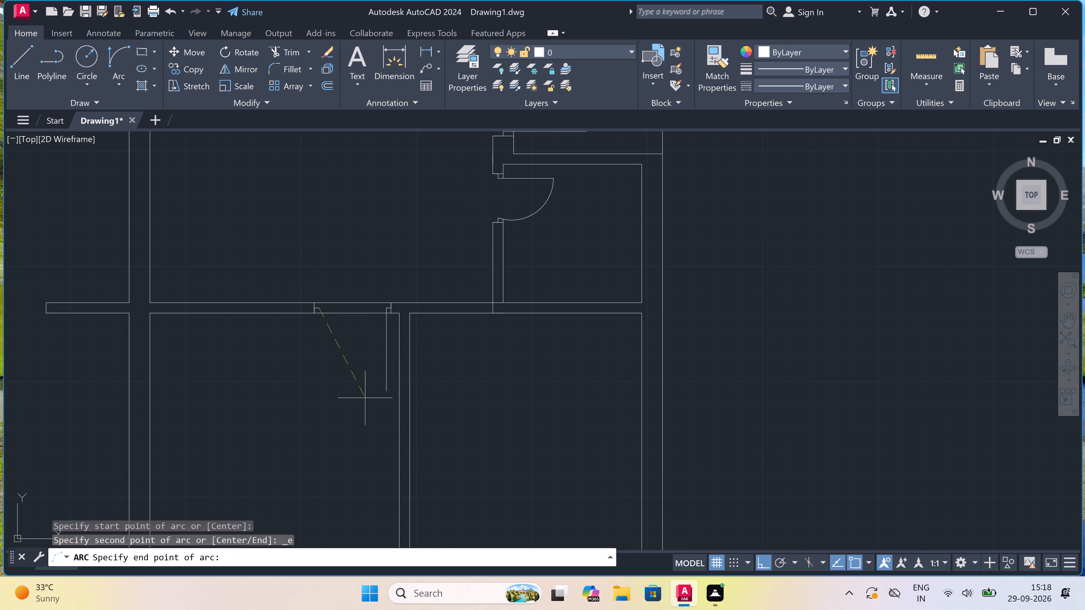
{"action": "scroll", "coordinate": [364, 395], "scroll_direction": "up", "scroll_amount": 2}
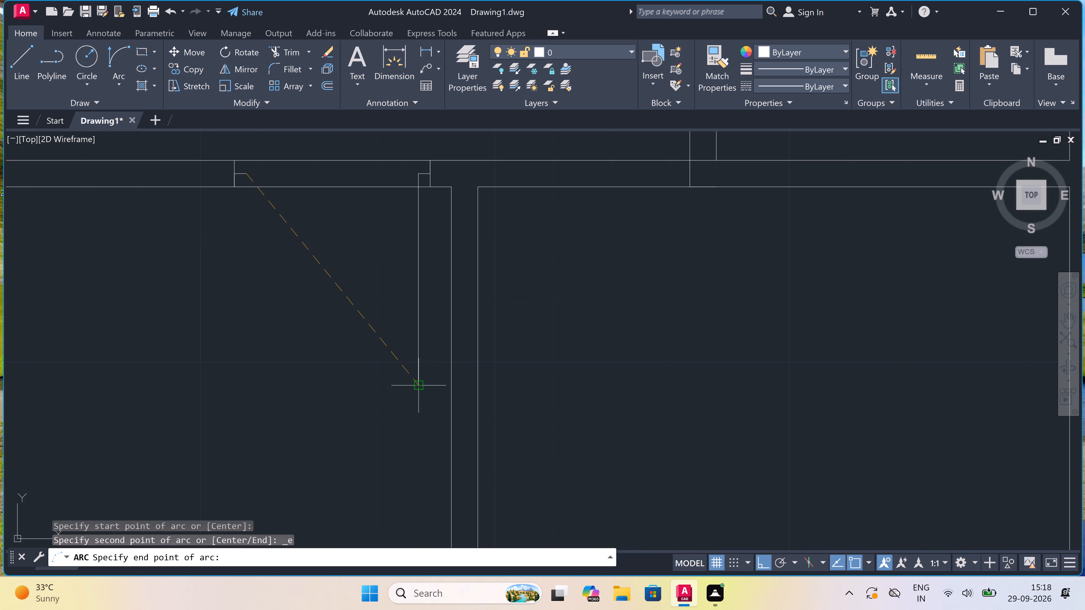
{"action": "left_click", "coordinate": [418, 383]}
{"action": "left_click", "coordinate": [287, 391]}
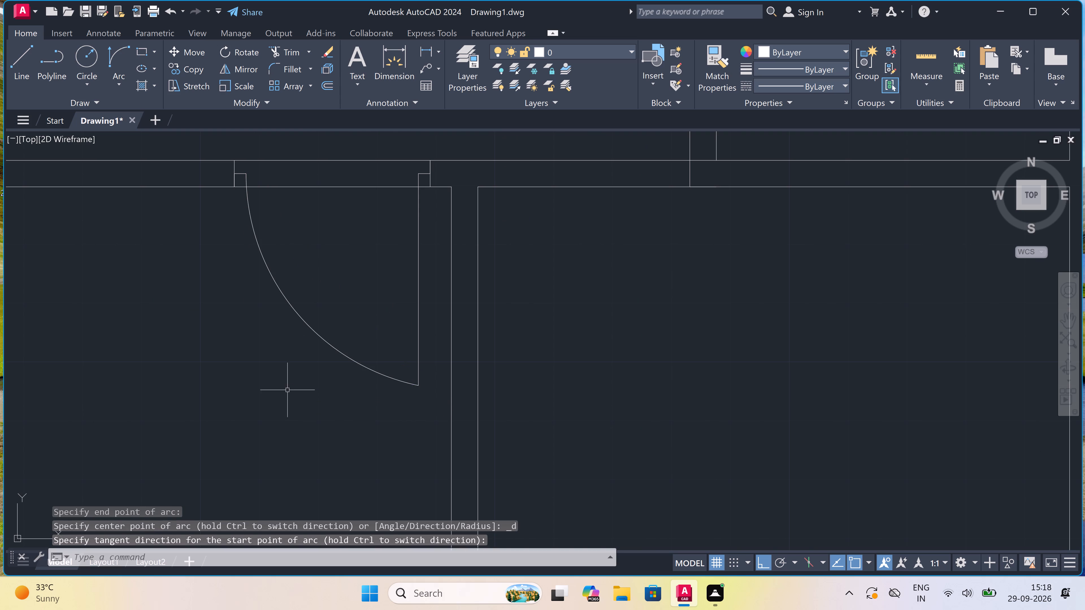
Draw a line closing the horizontal wall, from the right unit partition's east face up to the wall's upper face.
{"action": "scroll", "coordinate": [287, 389], "scroll_direction": "down", "scroll_amount": 3}
{"action": "scroll", "coordinate": [328, 353], "scroll_direction": "up", "scroll_amount": 2}
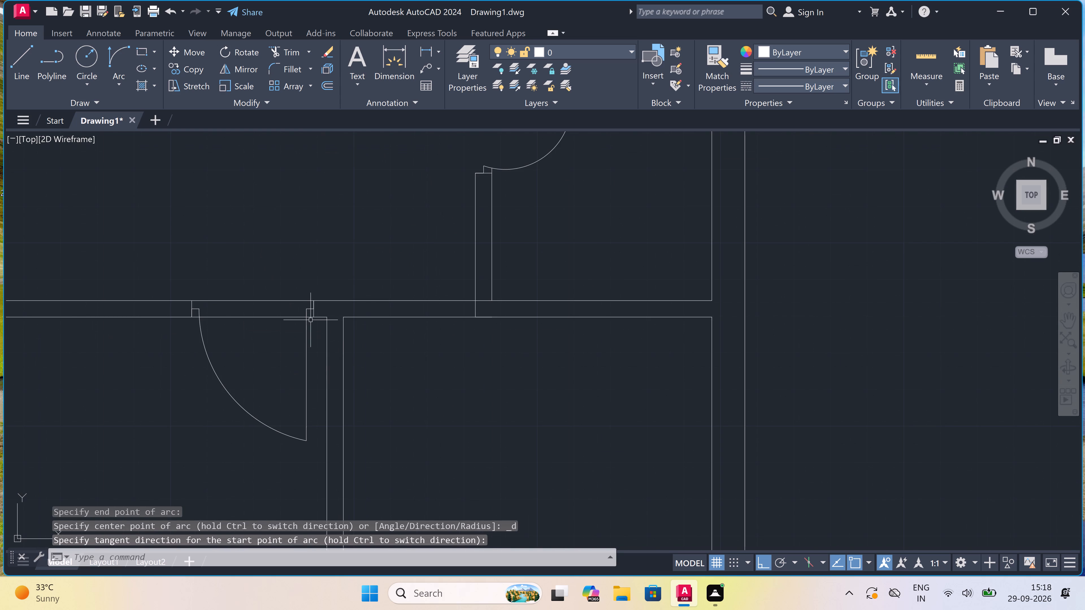
{"action": "type", "text": "l"}
{"action": "key", "text": "space"}
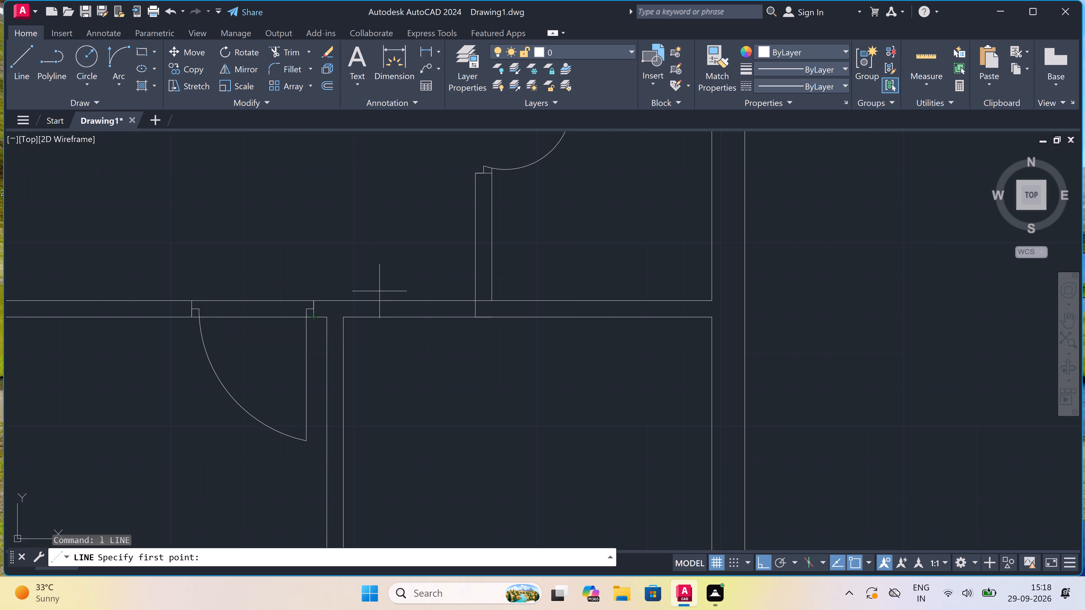
{"action": "left_click", "coordinate": [339, 319]}
{"action": "left_click", "coordinate": [343, 303]}
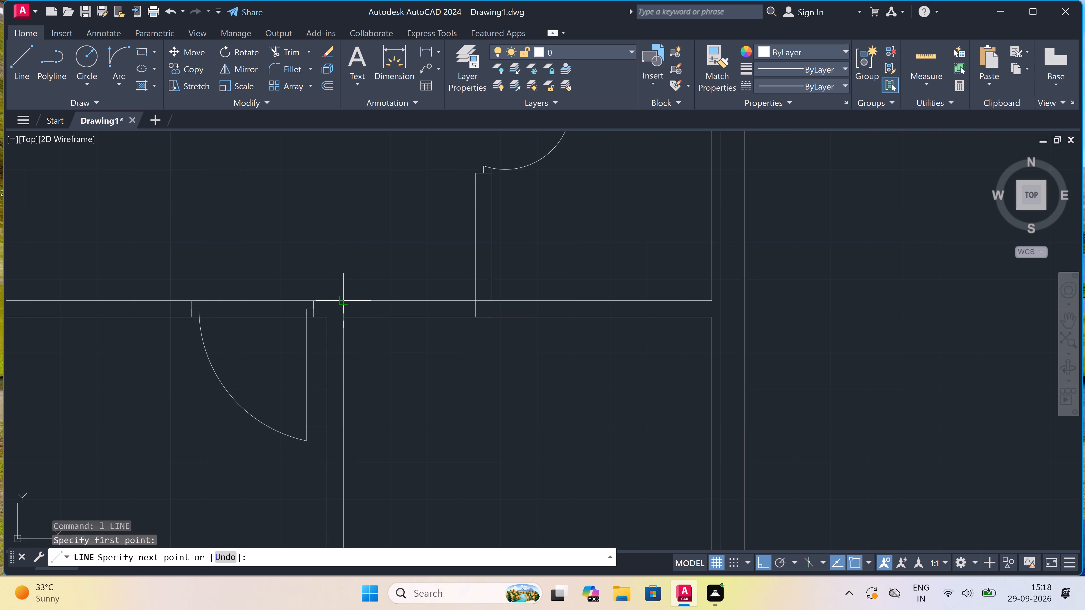
{"action": "key", "text": "Escape"}
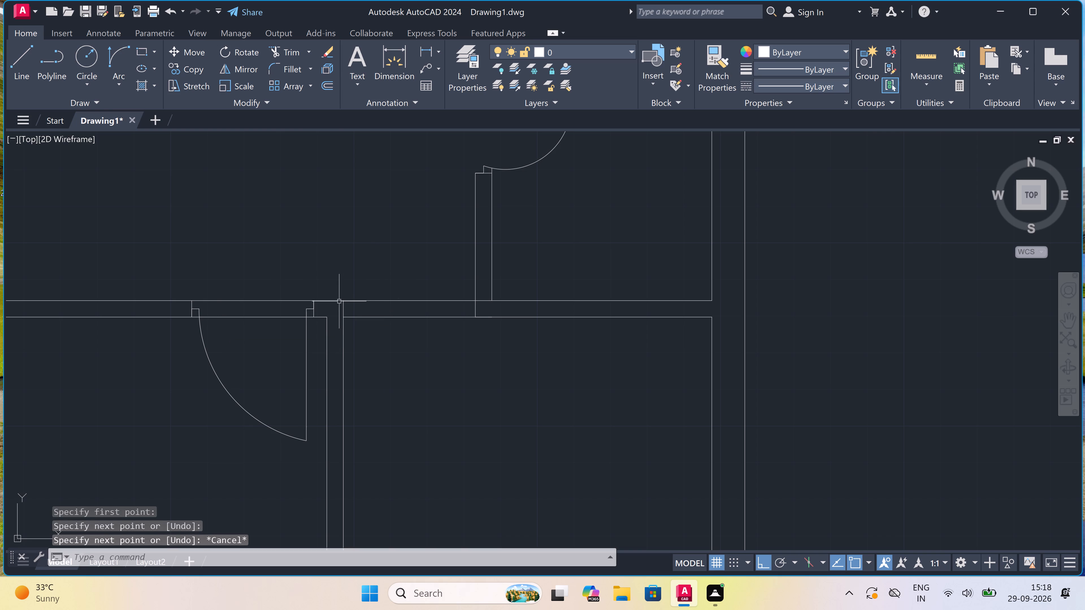
Trim both faces of the horizontal wall between the right unit's partition and the small room, plus the short line inside the room's southwest corner.
{"action": "type", "text": "tr"}
{"action": "key", "text": "space"}
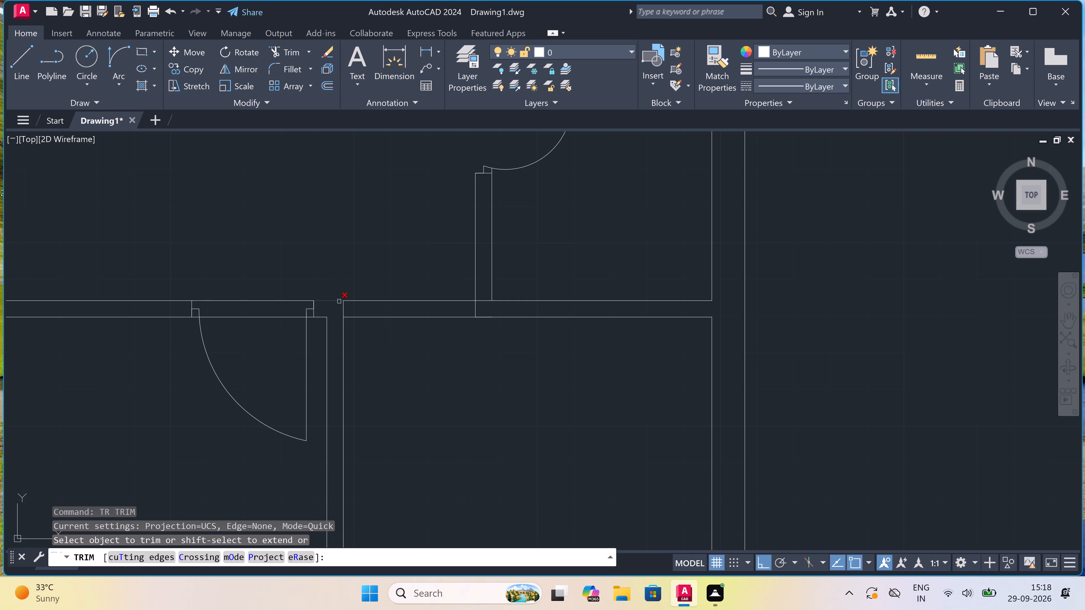
{"action": "left_click", "coordinate": [368, 266]}
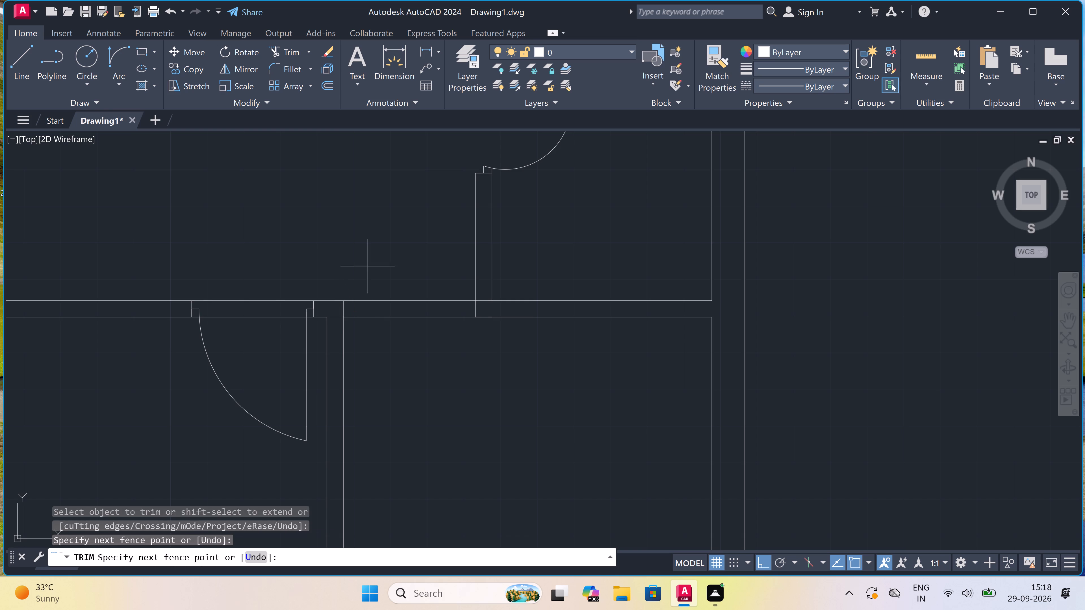
{"action": "left_click", "coordinate": [390, 340]}
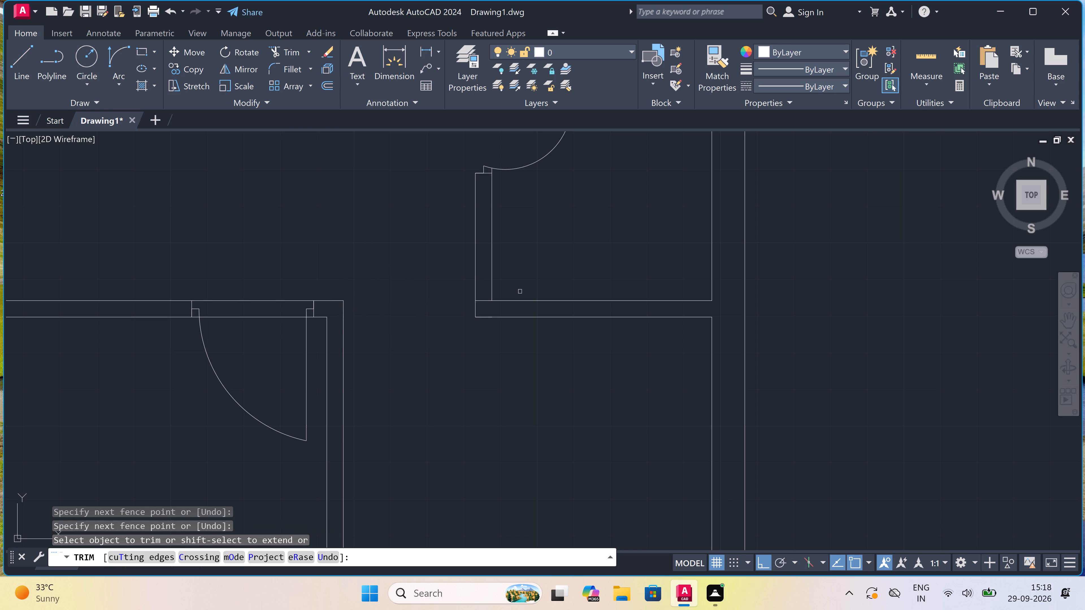
{"action": "scroll", "coordinate": [483, 299], "scroll_direction": "up", "scroll_amount": 2}
{"action": "left_click", "coordinate": [483, 299]}
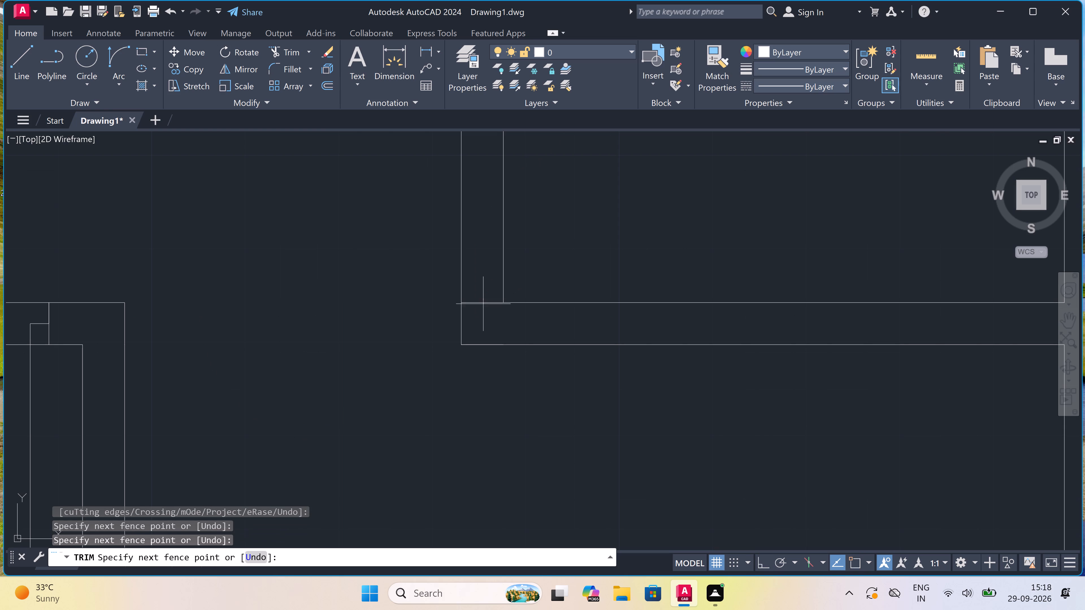
{"action": "left_click", "coordinate": [483, 316]}
Trim the horizontal wall's lines across the door openings beside the lower partitions in the right and left units.
{"action": "scroll", "coordinate": [483, 316], "scroll_direction": "down", "scroll_amount": 4}
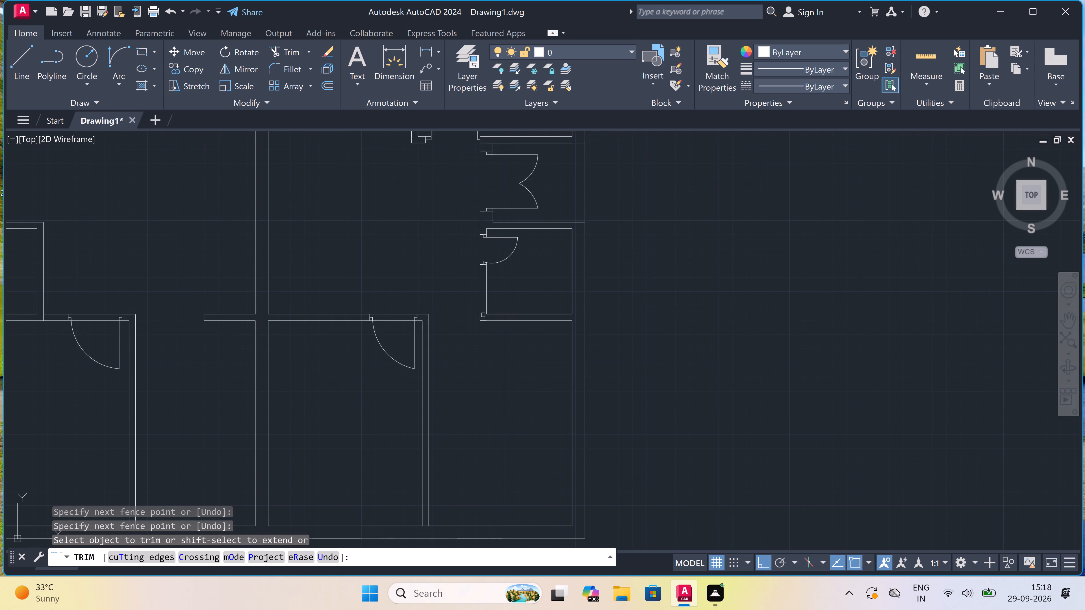
{"action": "left_click", "coordinate": [399, 331]}
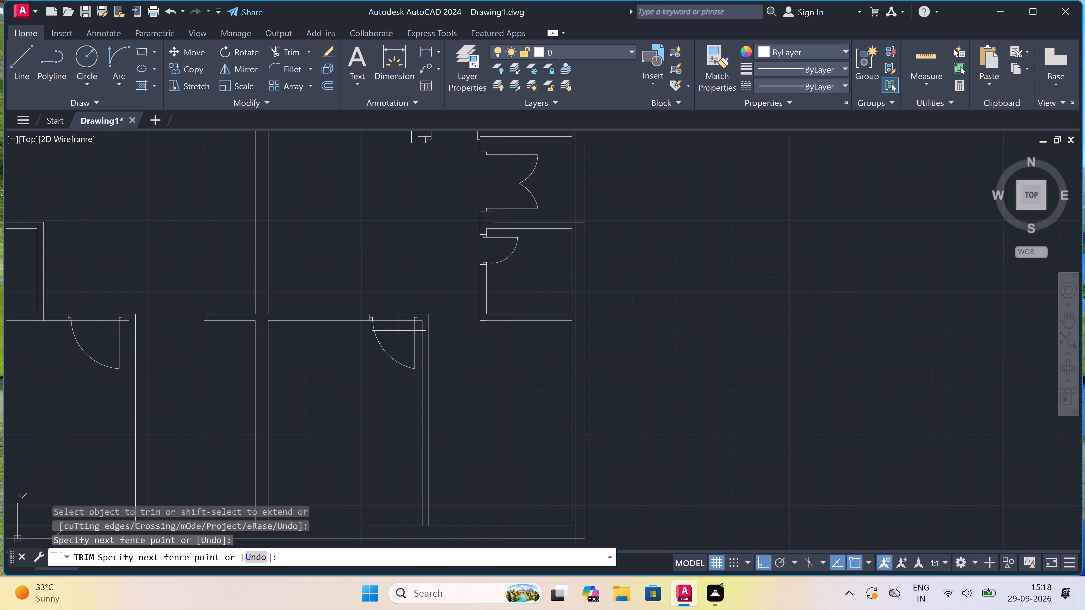
{"action": "left_click", "coordinate": [406, 280]}
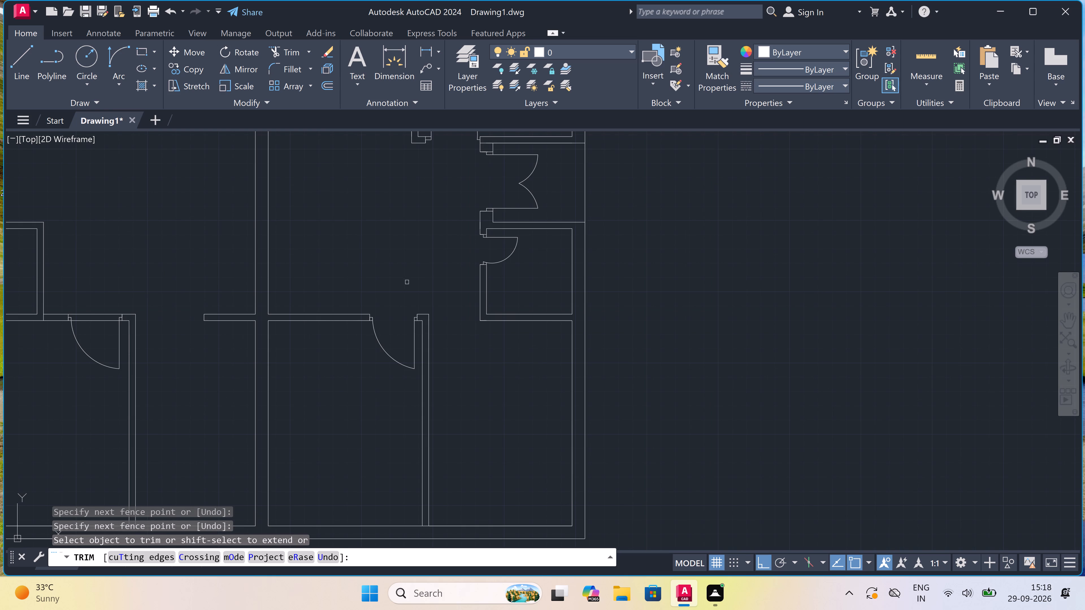
{"action": "scroll", "coordinate": [408, 297], "scroll_direction": "down", "scroll_amount": 2}
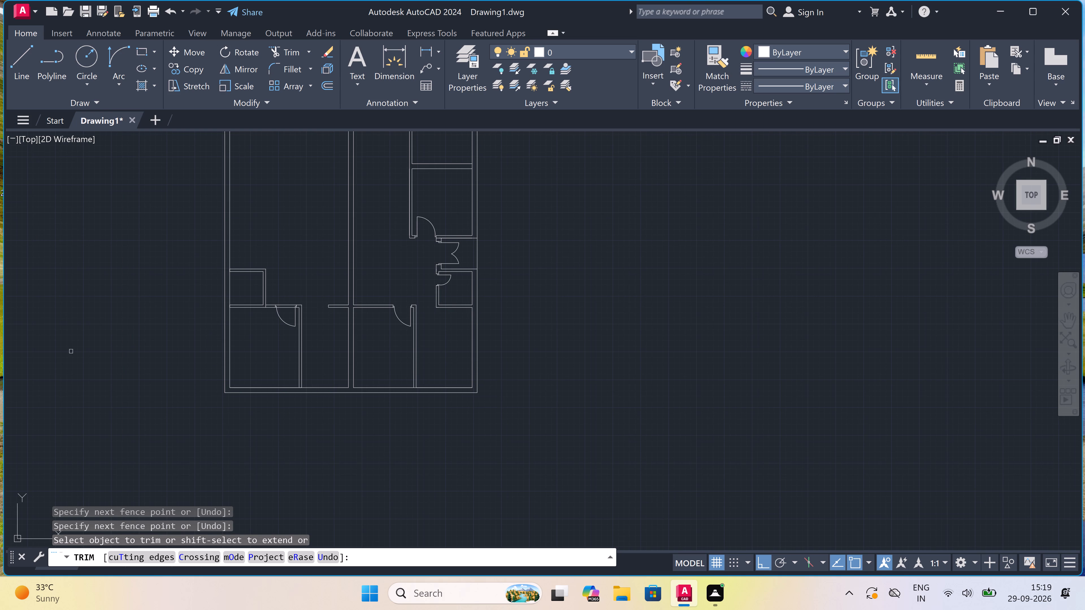
{"action": "scroll", "coordinate": [300, 305], "scroll_direction": "up", "scroll_amount": 3}
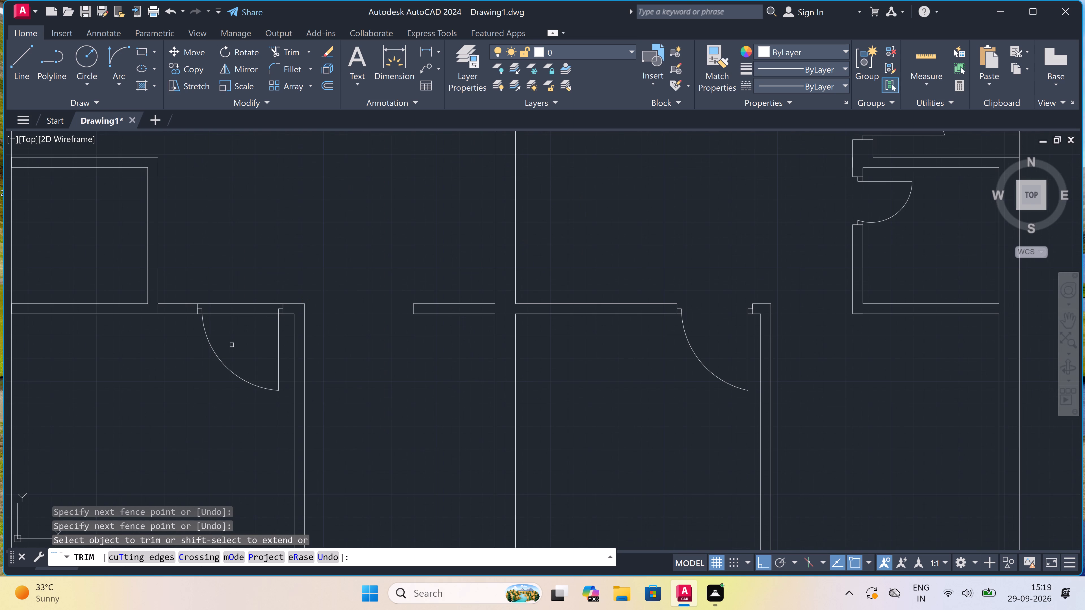
{"action": "scroll", "coordinate": [240, 327], "scroll_direction": "up", "scroll_amount": 2}
{"action": "left_click", "coordinate": [240, 327]}
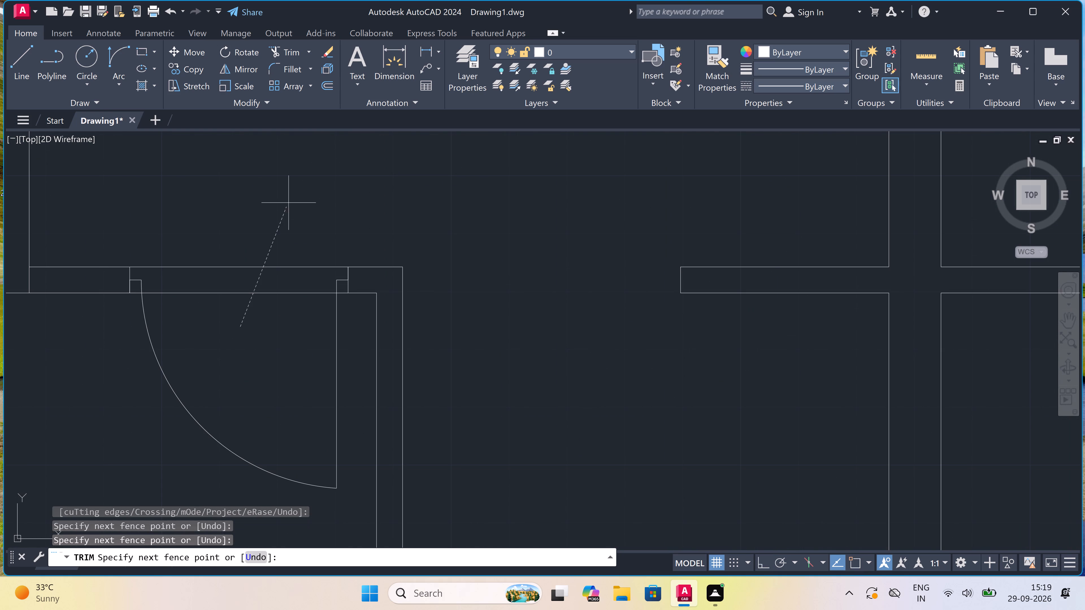
{"action": "left_click", "coordinate": [297, 190]}
{"action": "scroll", "coordinate": [311, 251], "scroll_direction": "down", "scroll_amount": 5}
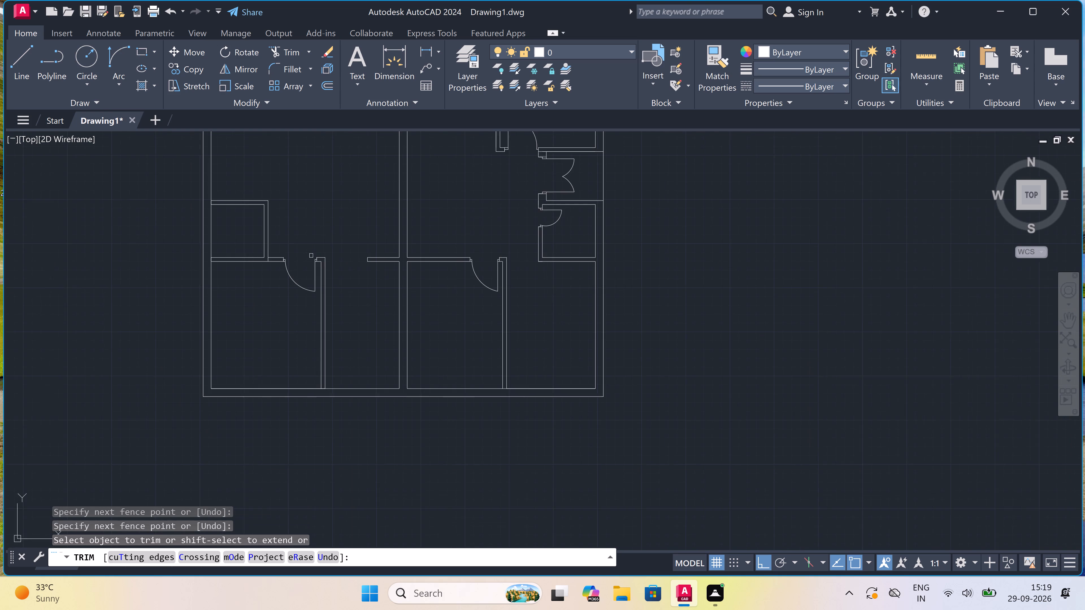
{"action": "scroll", "coordinate": [311, 256], "scroll_direction": "down", "scroll_amount": 1}
{"action": "scroll", "coordinate": [225, 230], "scroll_direction": "up", "scroll_amount": 2}
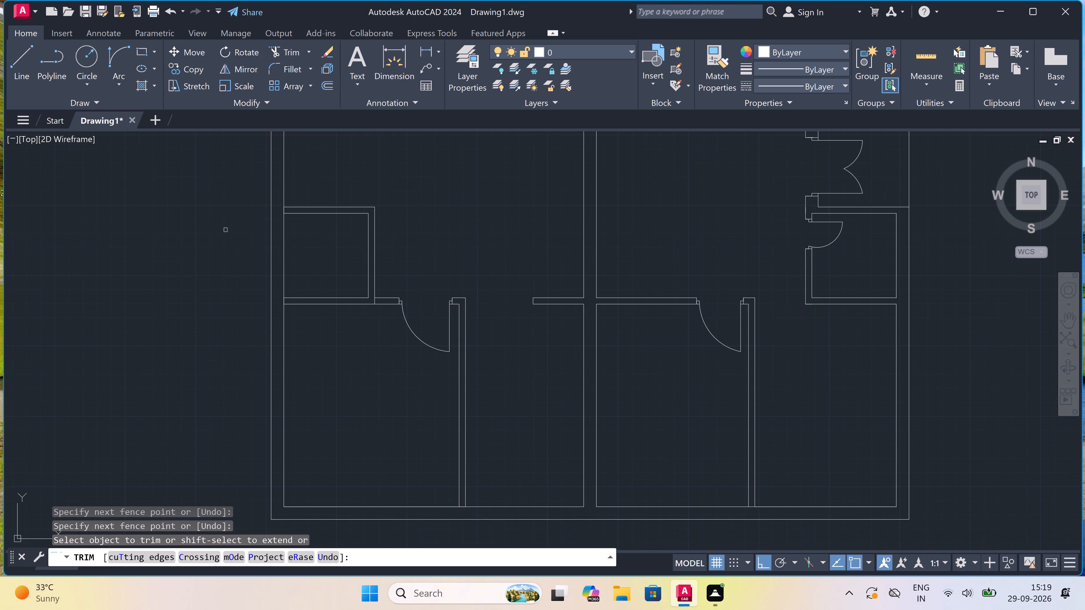
{"action": "key", "text": "Escape"}
Draw the north door jamb across the east wall of the left unit's small room, with a 2" stop south from its midpoint and a 2' leaf west.
{"action": "type", "text": "l"}
{"action": "key", "text": "space"}
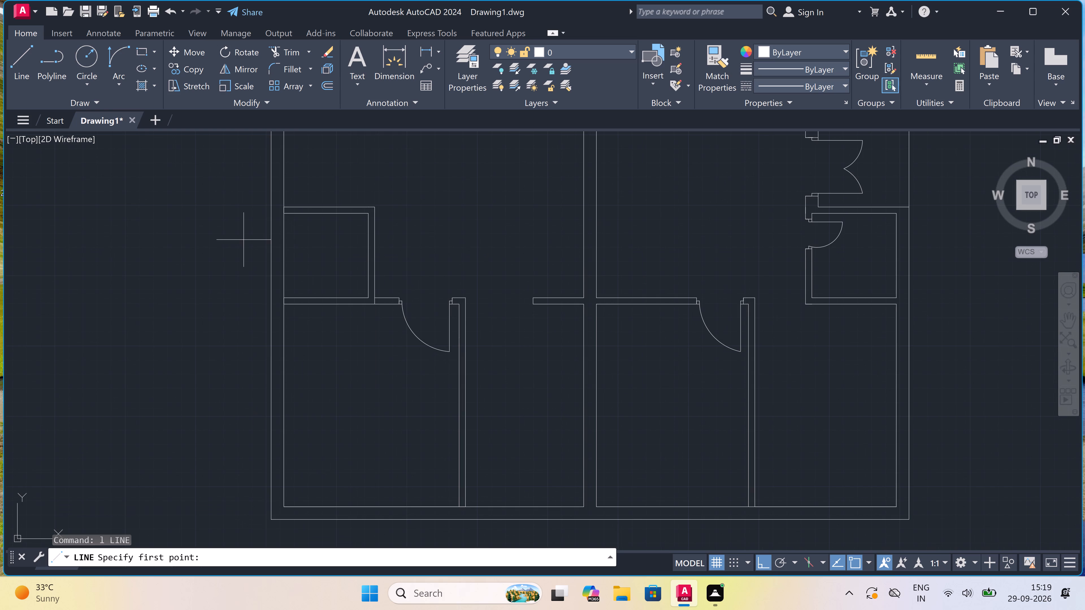
{"action": "scroll", "coordinate": [273, 235], "scroll_direction": "up", "scroll_amount": 1}
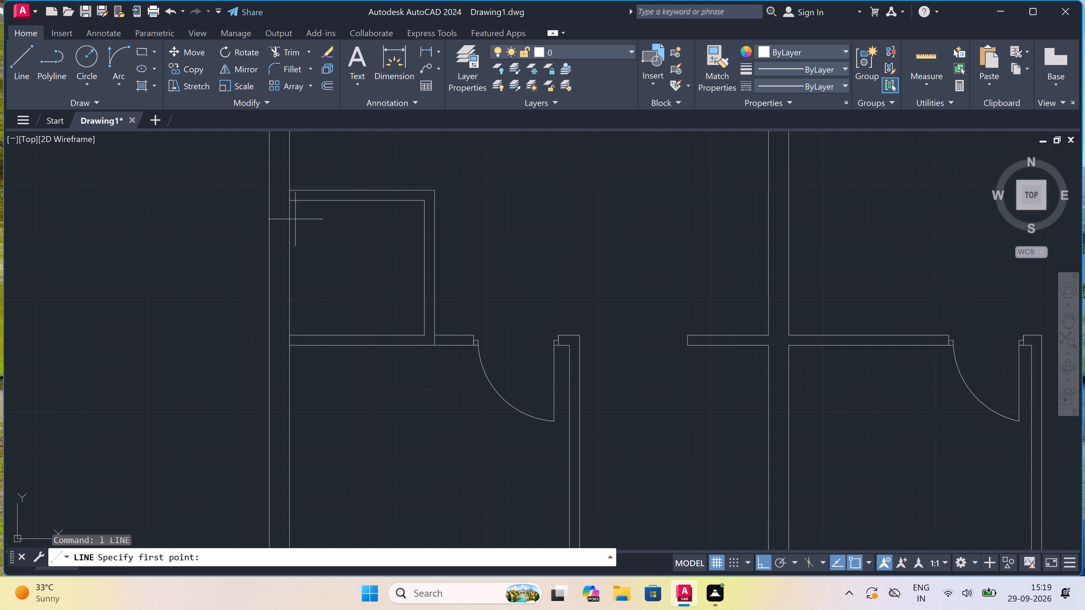
{"action": "scroll", "coordinate": [366, 188], "scroll_direction": "up", "scroll_amount": 2}
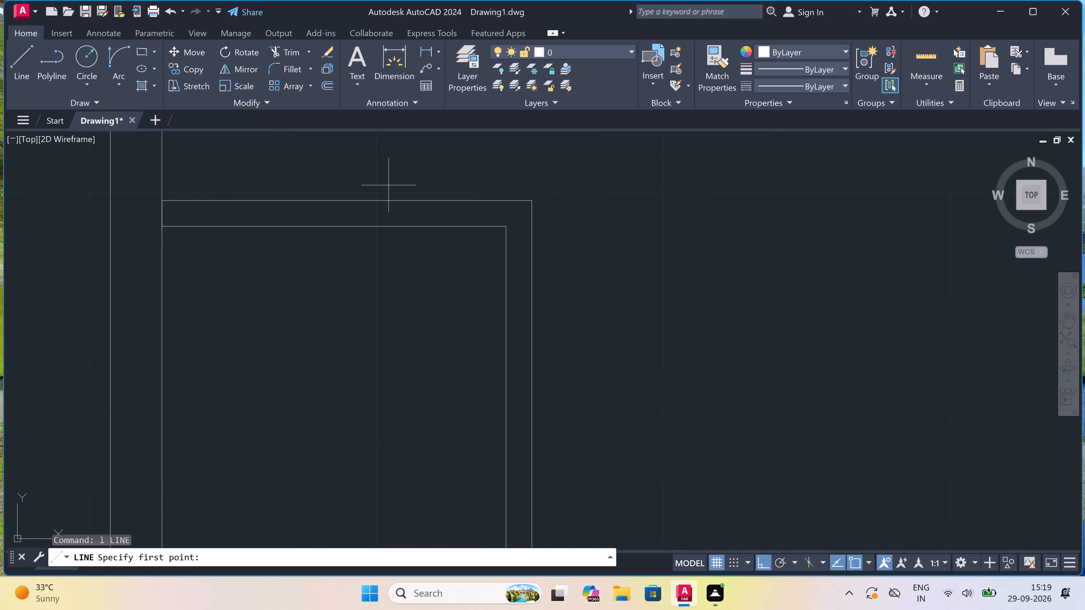
{"action": "scroll", "coordinate": [406, 194], "scroll_direction": "down", "scroll_amount": 1}
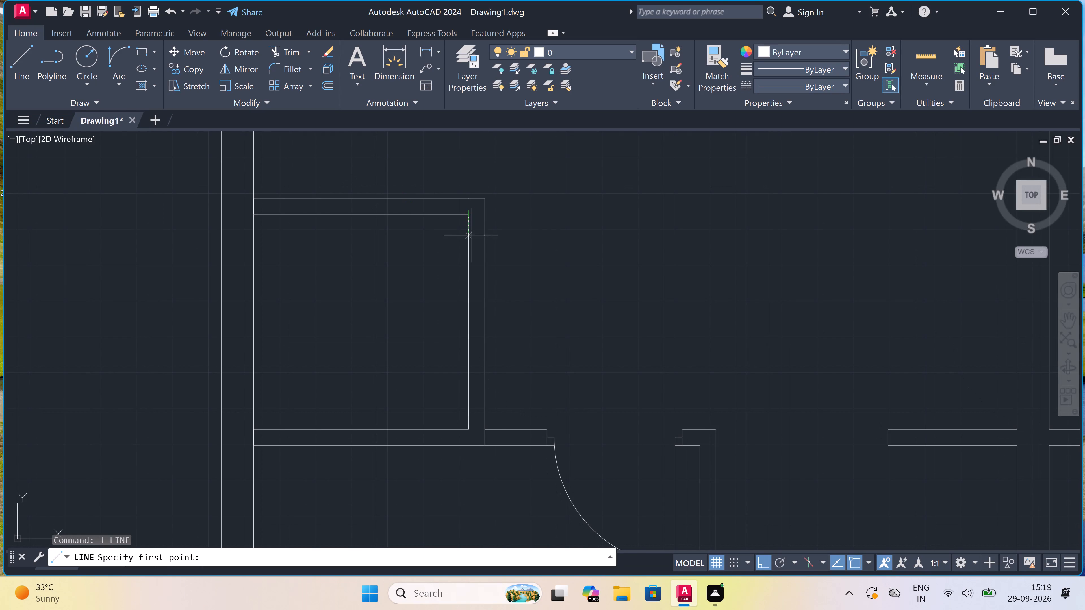
{"action": "left_click", "coordinate": [470, 239]}
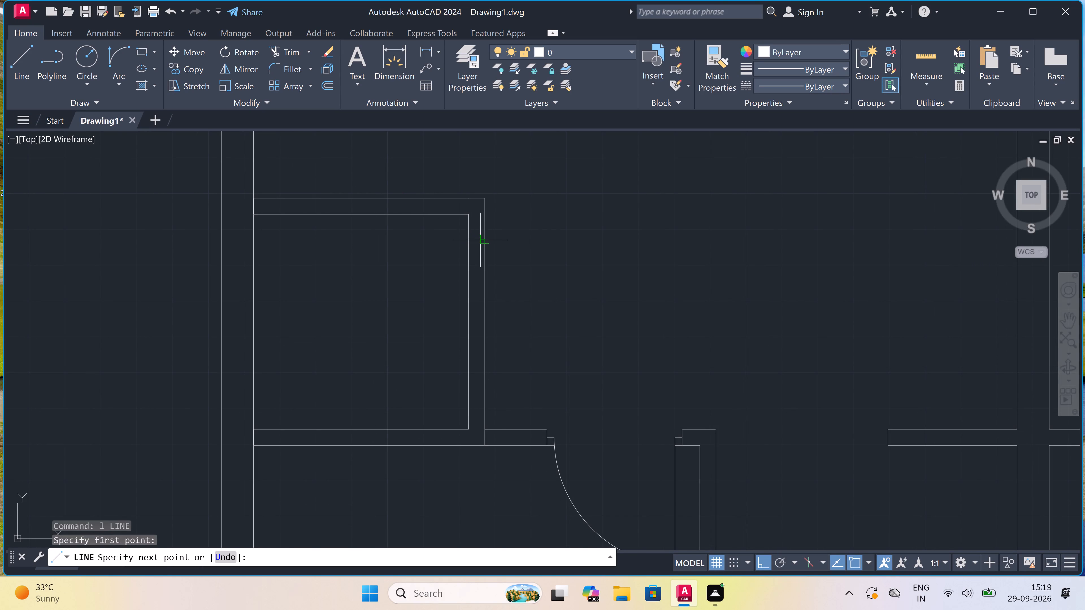
{"action": "left_click", "coordinate": [483, 239]}
{"action": "left_click", "coordinate": [474, 240]}
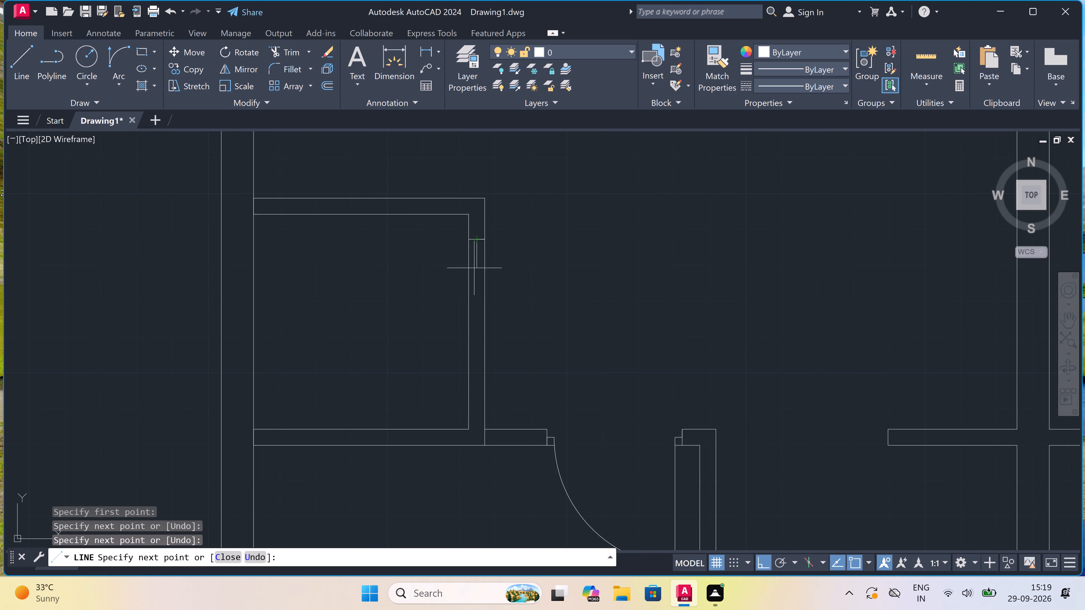
{"action": "key", "text": "2"}
{"action": "type", "text": "\""}
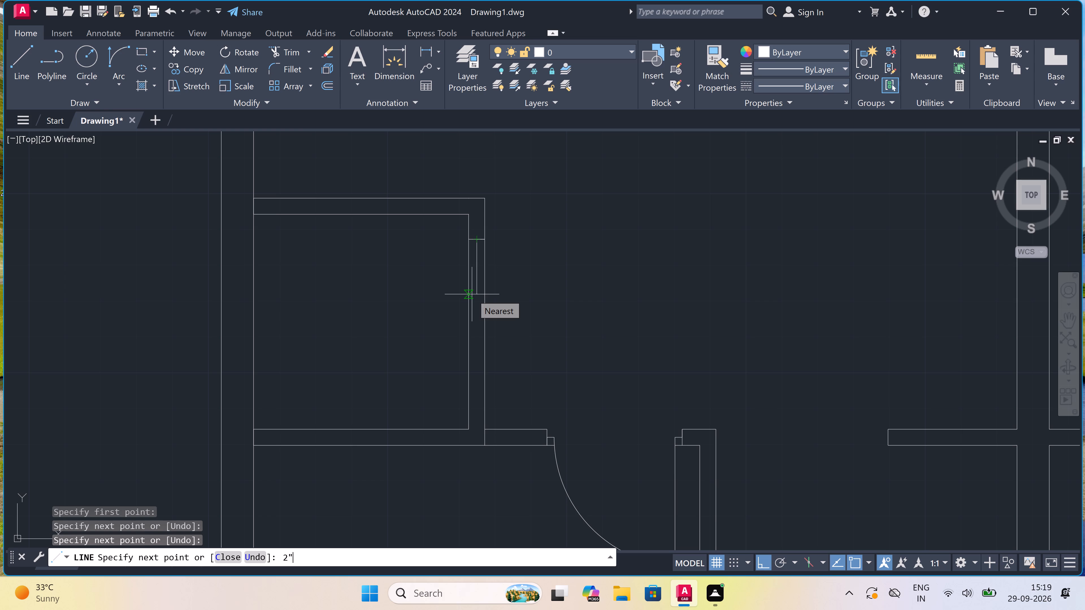
{"action": "key", "text": "space"}
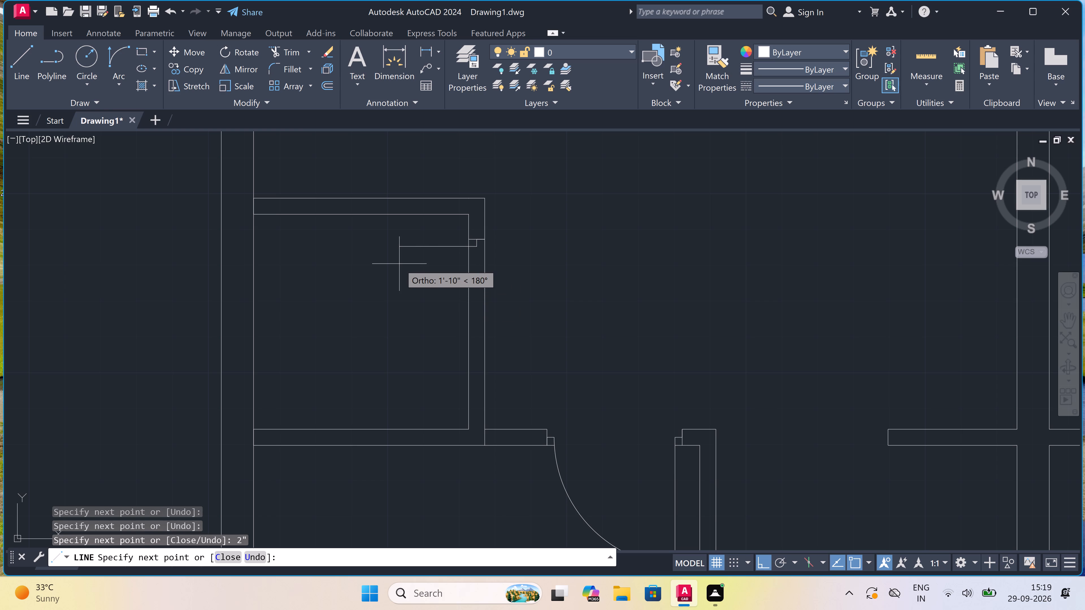
{"action": "type", "text": "2'"}
{"action": "key", "text": "space"}
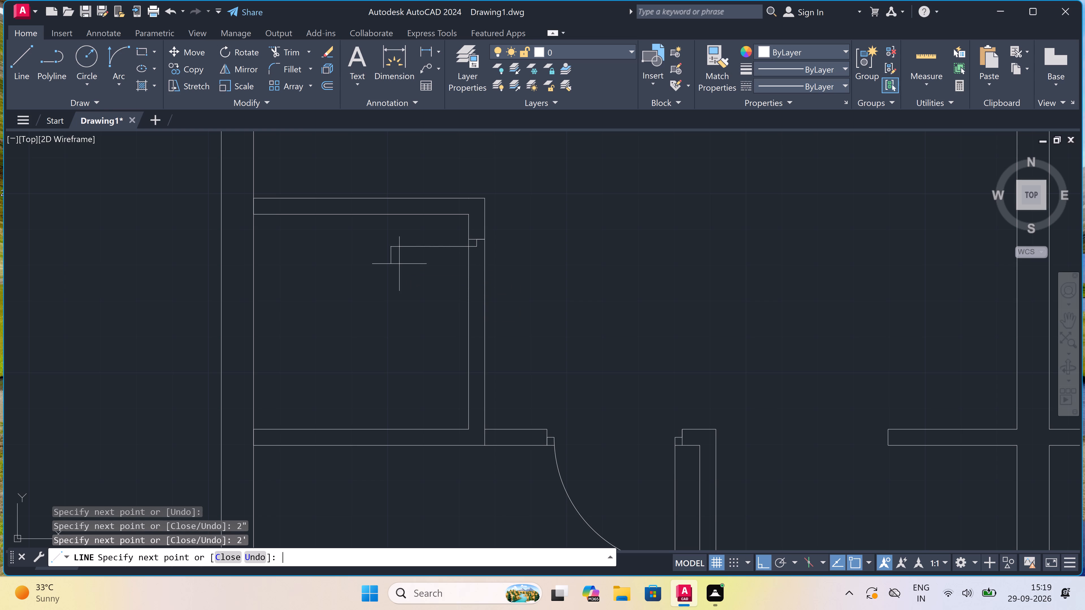
{"action": "key", "text": "Escape"}
Draw the door's south jamb across the small room's east wall, with a 2" stop going north from its midpoint.
{"action": "key", "text": "space"}
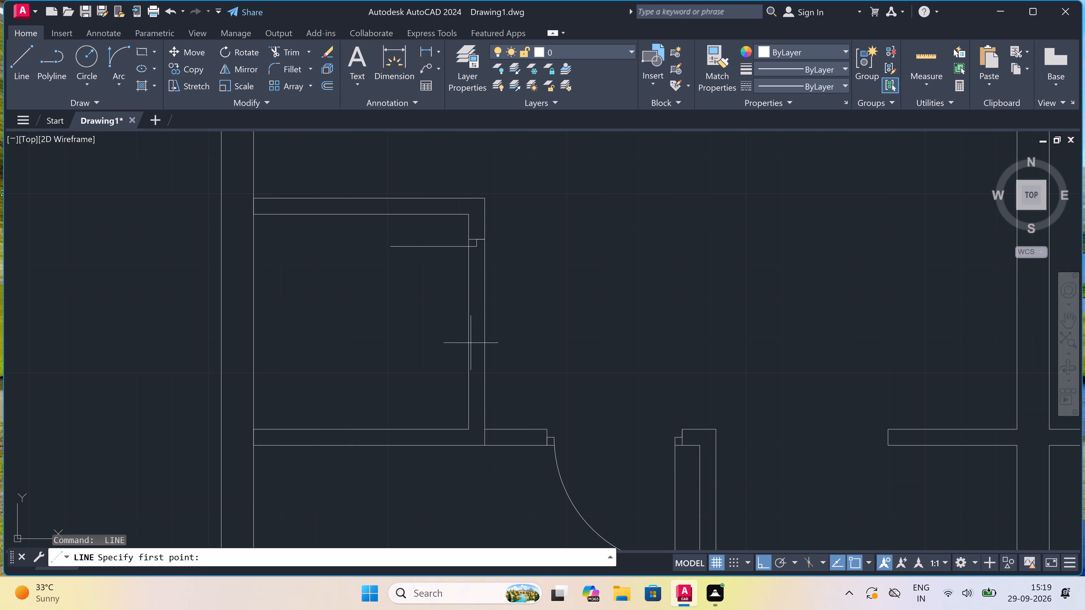
{"action": "scroll", "coordinate": [470, 370], "scroll_direction": "up", "scroll_amount": 1}
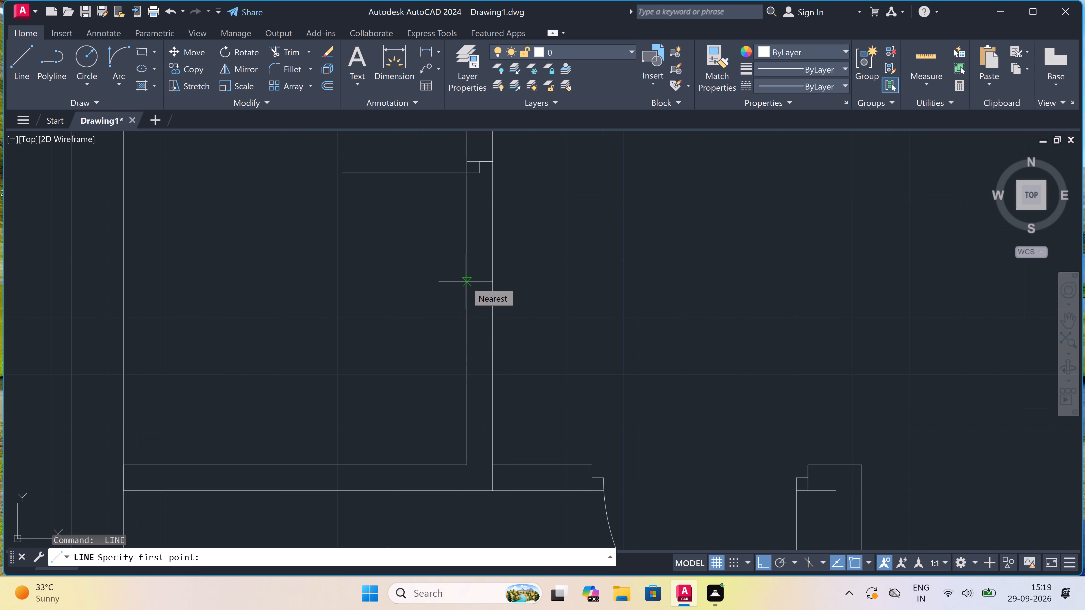
{"action": "left_click", "coordinate": [466, 282]}
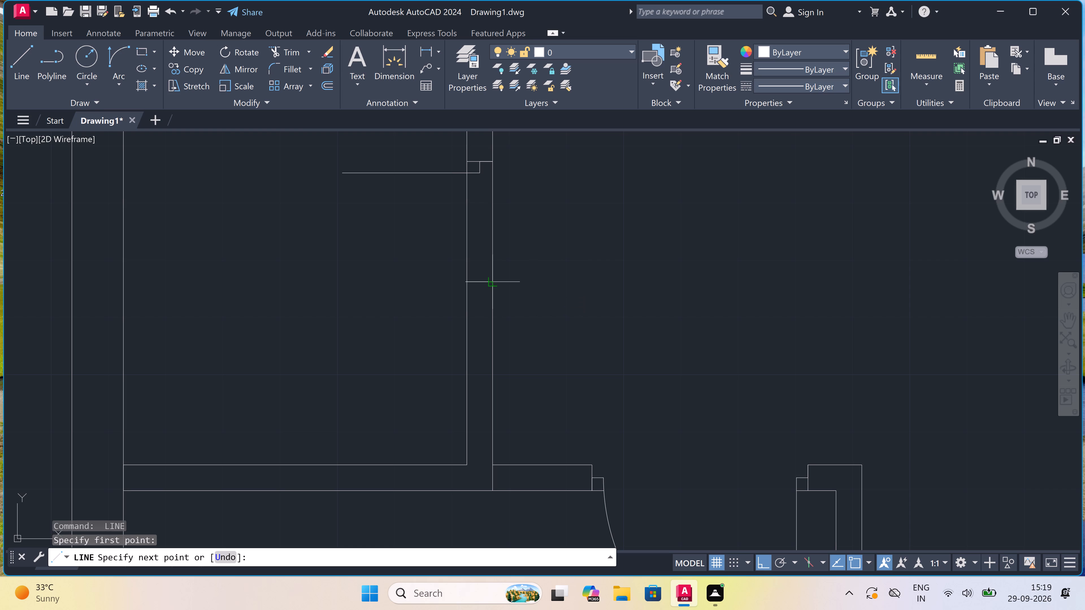
{"action": "left_click", "coordinate": [489, 285]}
{"action": "left_click", "coordinate": [477, 282]}
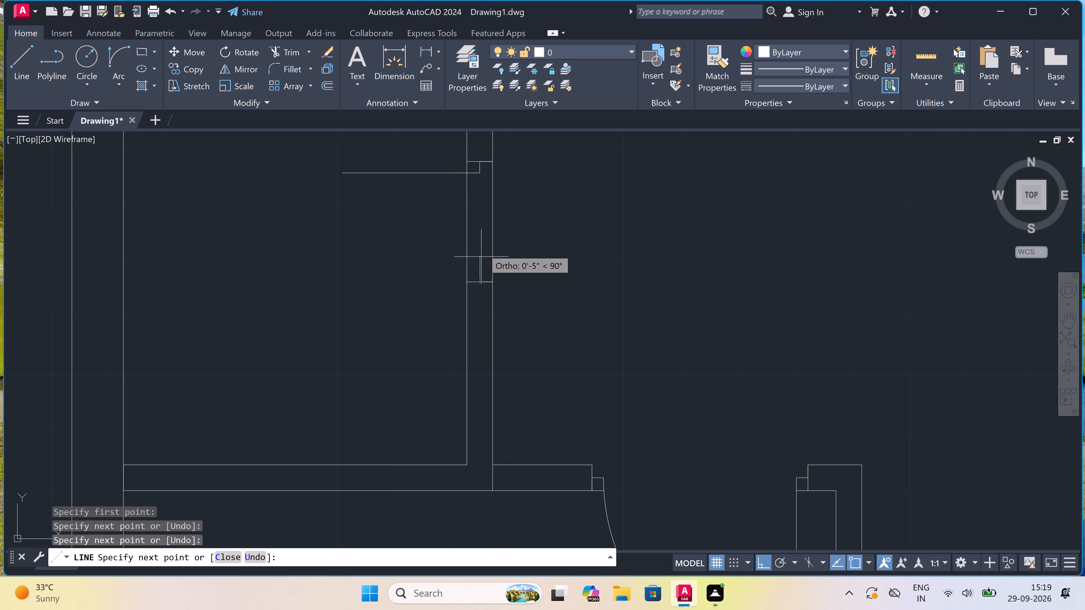
{"action": "key", "text": "2"}
{"action": "type", "text": "\""}
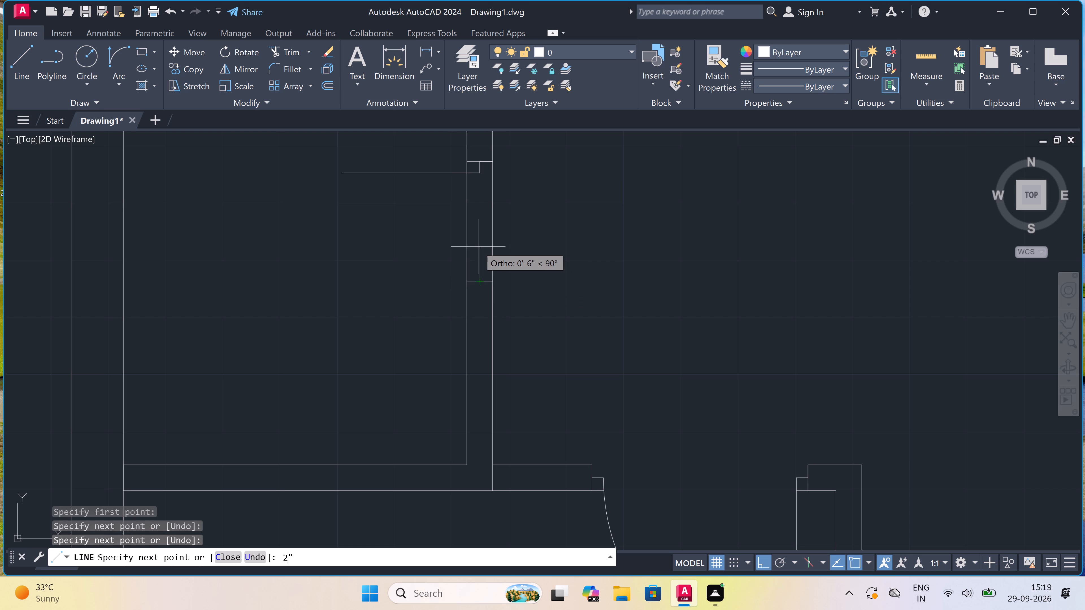
{"action": "key", "text": "space"}
{"action": "key", "text": "Escape"}
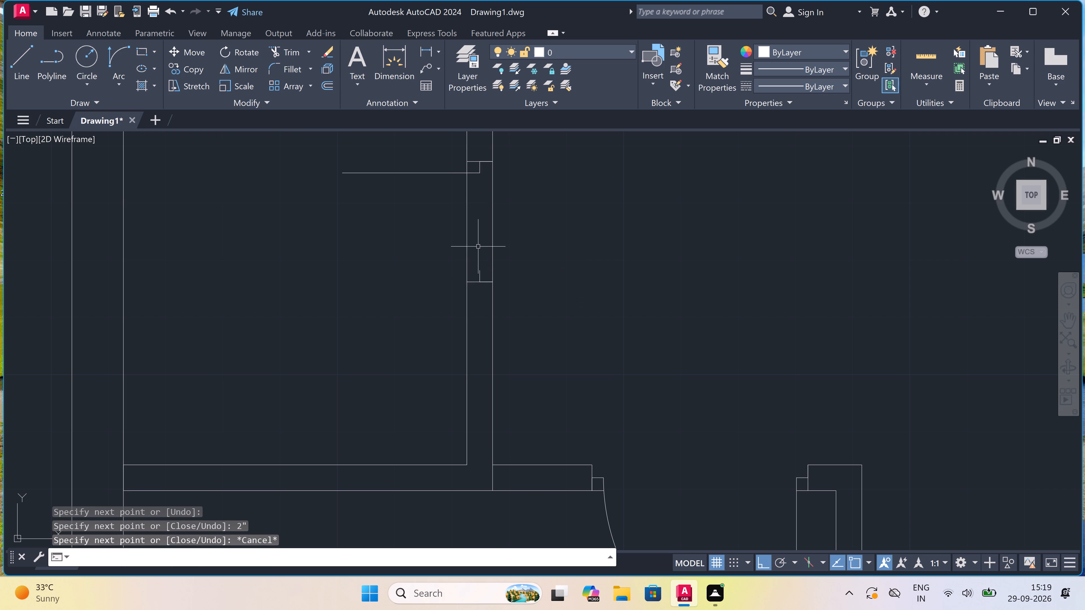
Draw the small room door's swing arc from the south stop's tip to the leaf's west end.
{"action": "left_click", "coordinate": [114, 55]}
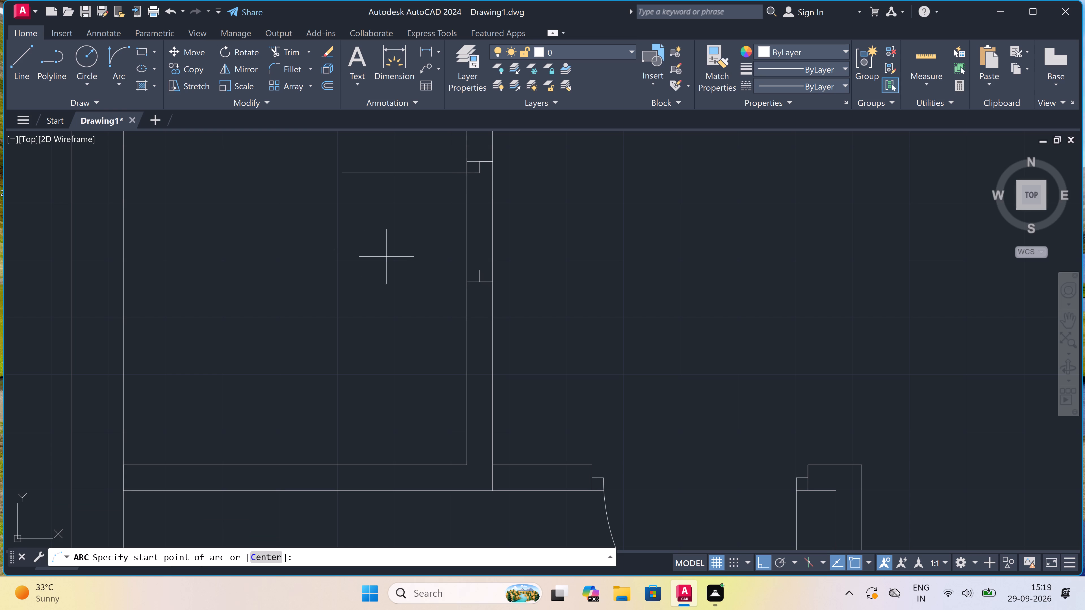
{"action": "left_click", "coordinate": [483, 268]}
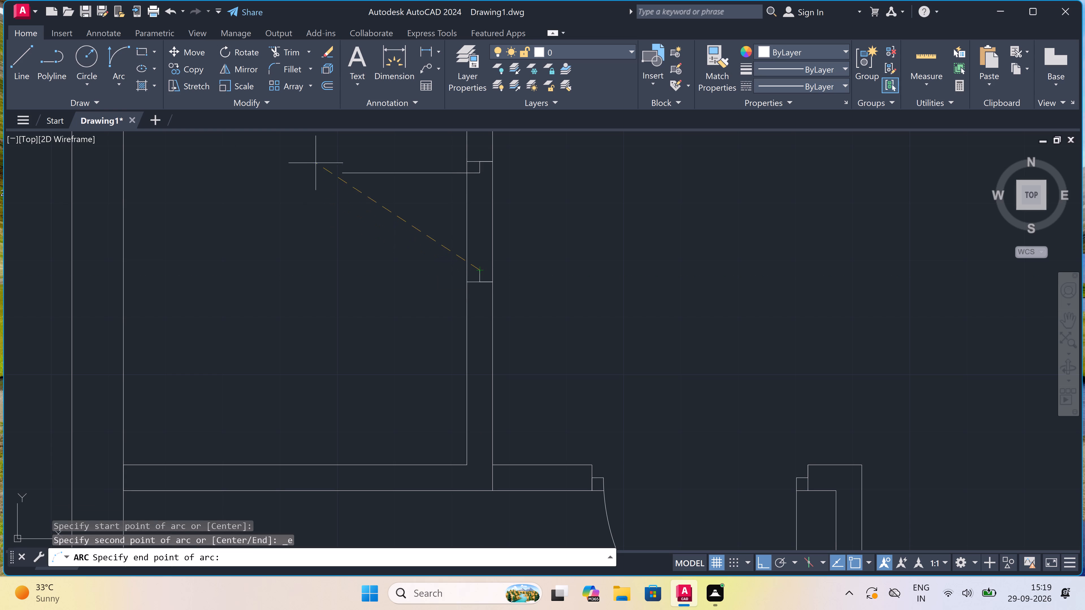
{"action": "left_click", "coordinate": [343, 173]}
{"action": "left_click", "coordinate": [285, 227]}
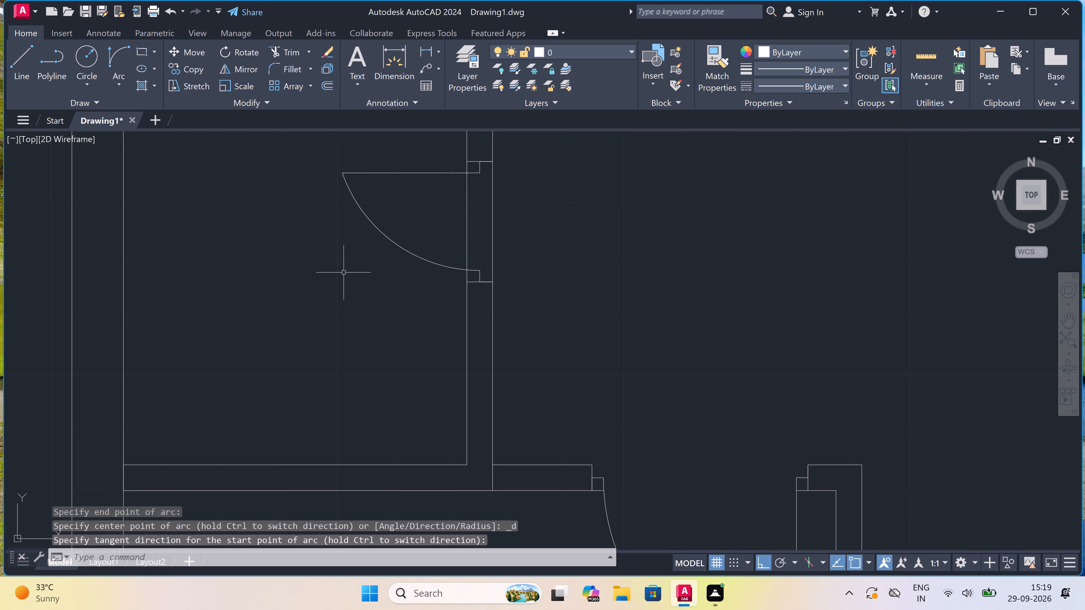
Trim both faces of the small room's east wall across the door opening in the left unit.
{"action": "type", "text": "tr"}
{"action": "key", "text": "space"}
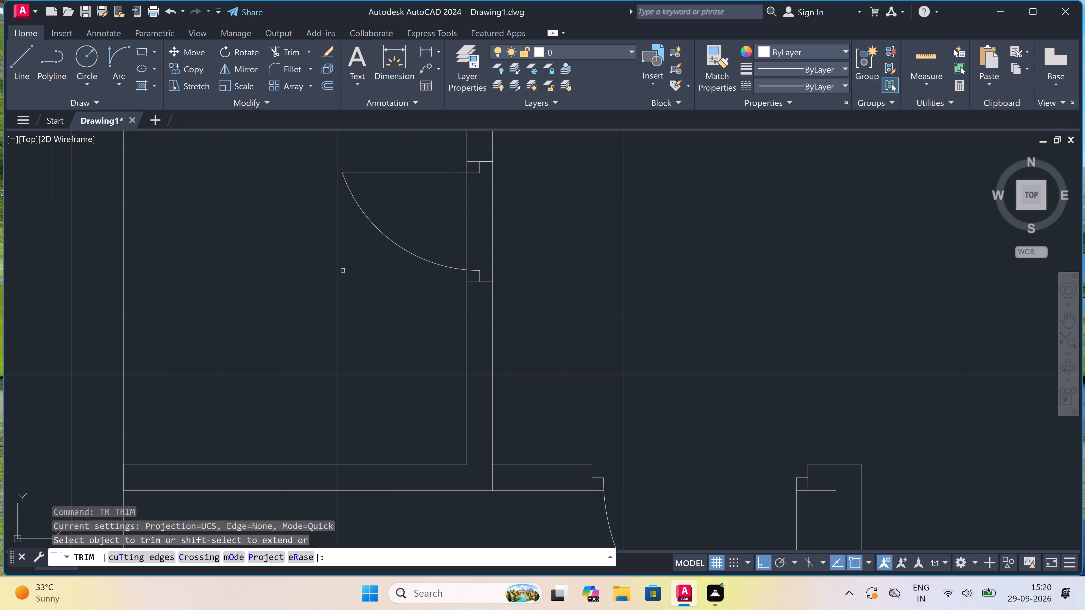
{"action": "left_click", "coordinate": [511, 204]}
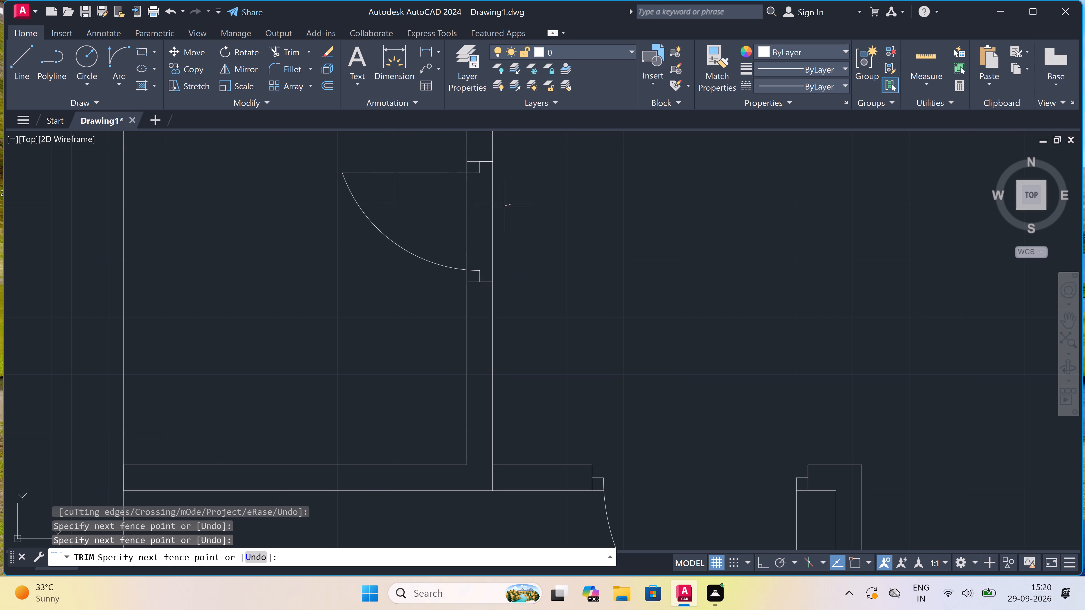
{"action": "left_click", "coordinate": [445, 201]}
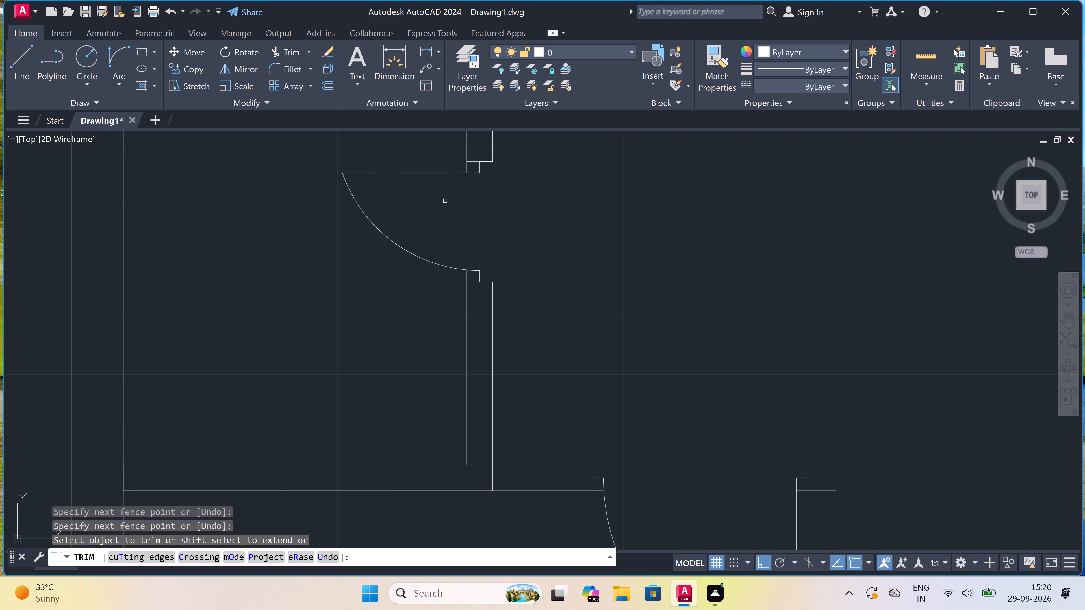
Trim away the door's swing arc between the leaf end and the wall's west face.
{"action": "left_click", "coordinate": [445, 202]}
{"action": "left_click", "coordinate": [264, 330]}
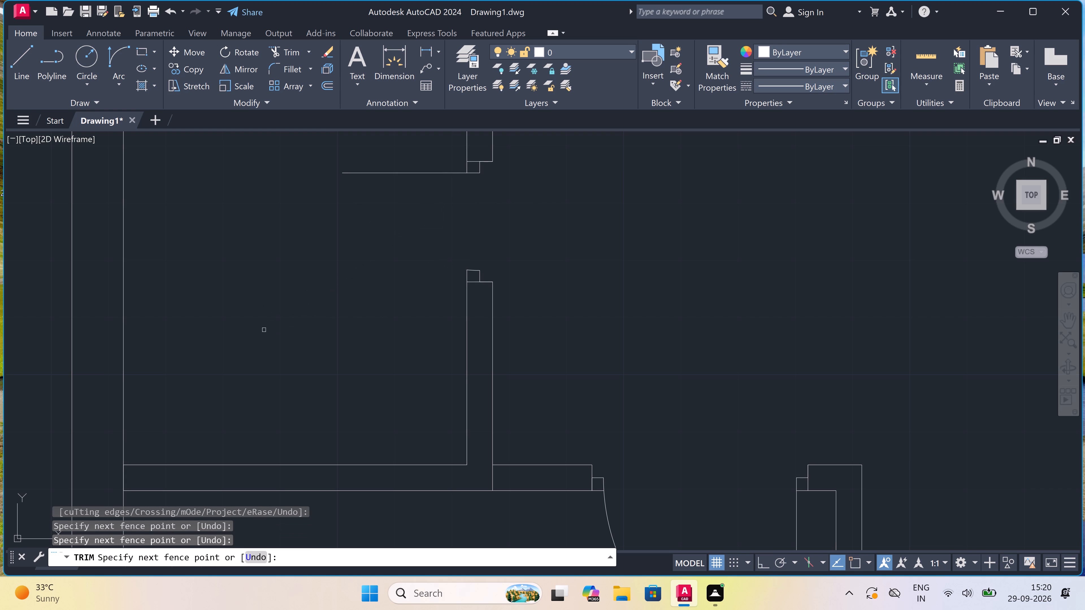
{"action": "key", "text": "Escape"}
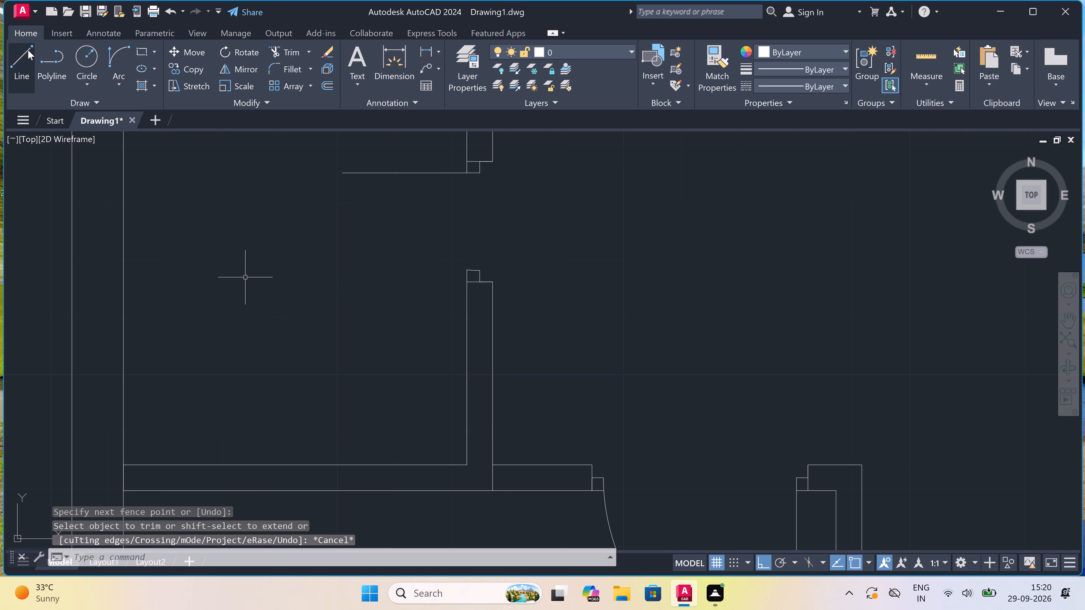
Draw the door's swing arc from the leaf's west end to the south stop's tip, with its start tangent pointing south.
{"action": "left_click", "coordinate": [113, 53]}
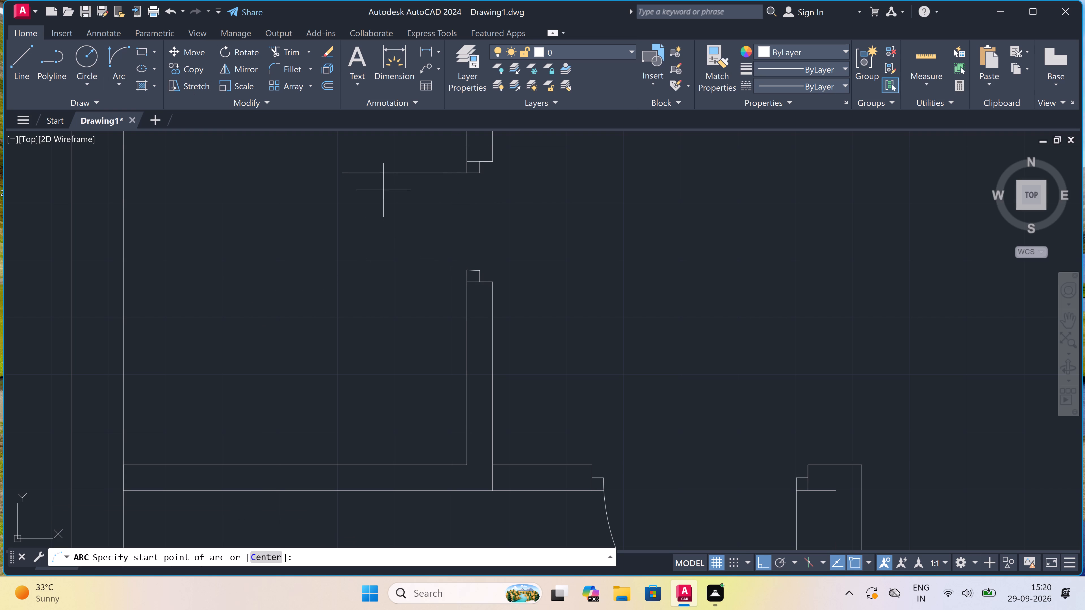
{"action": "left_click", "coordinate": [345, 171]}
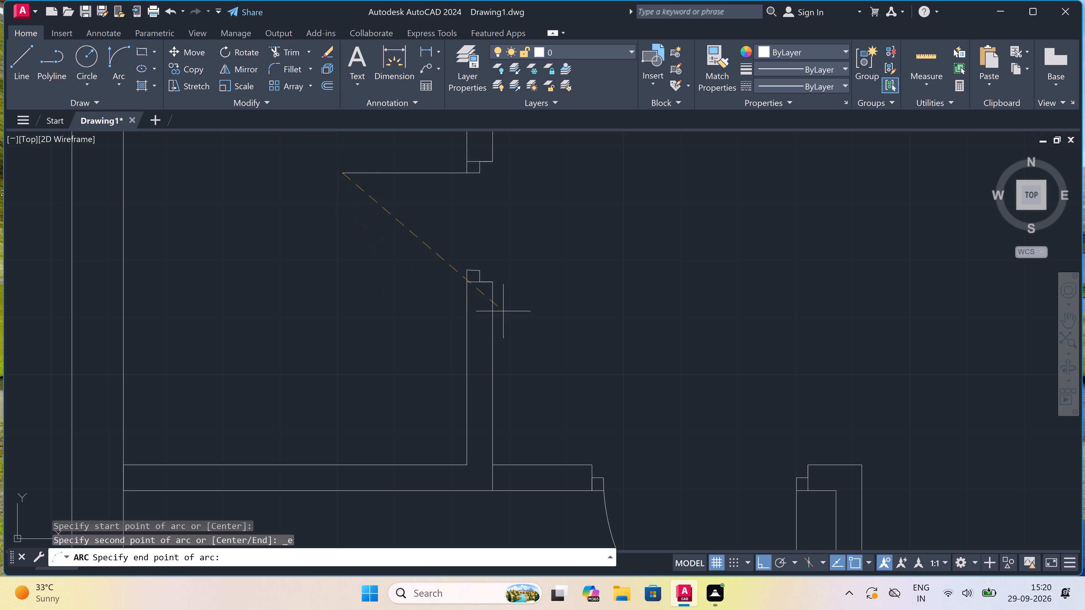
{"action": "double_click", "coordinate": [478, 271]}
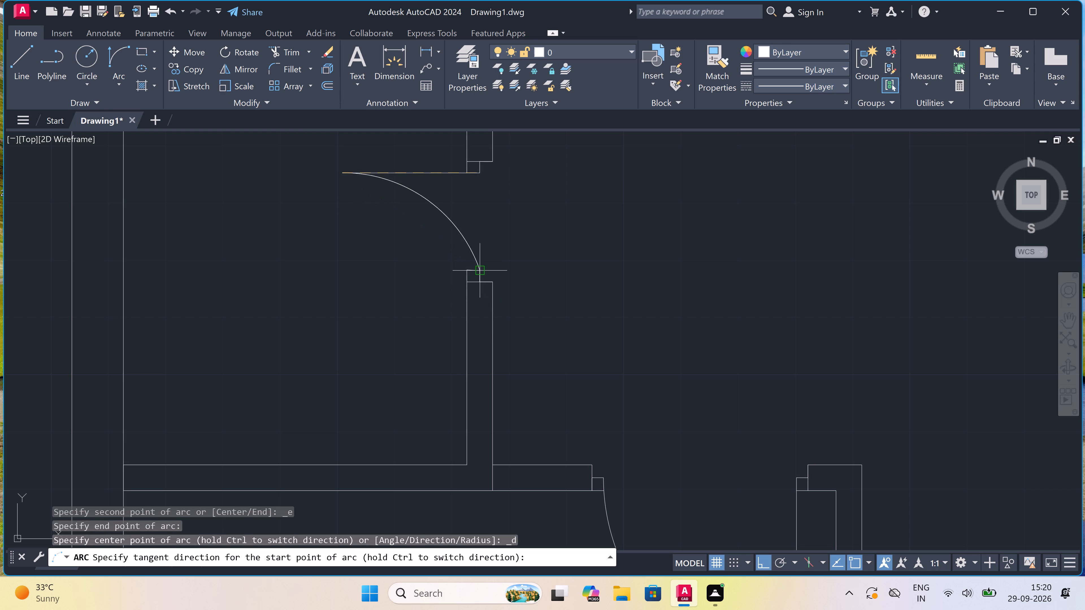
{"action": "left_click", "coordinate": [331, 311]}
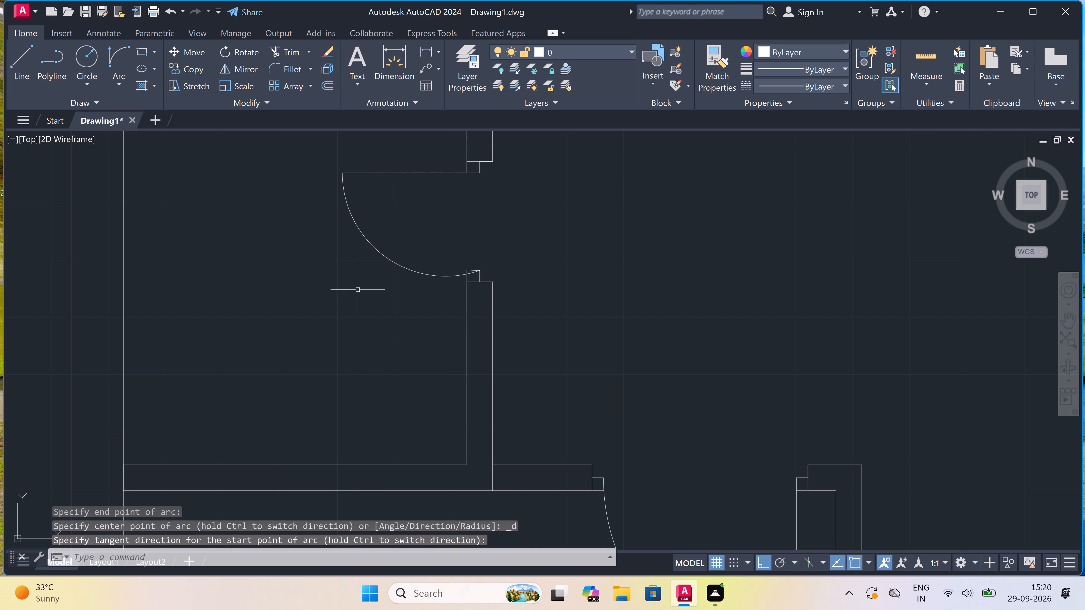
Trim the old arc's remnant and the excess wall line above the new arc at the door's south stop.
{"action": "scroll", "coordinate": [461, 275], "scroll_direction": "up", "scroll_amount": 4}
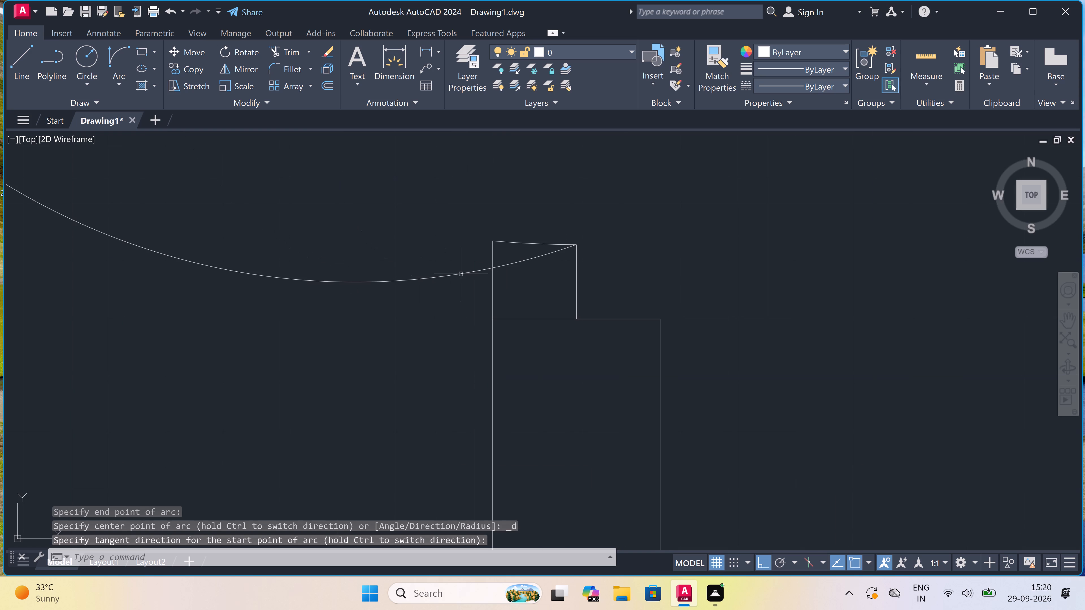
{"action": "type", "text": "tr"}
{"action": "key", "text": "space"}
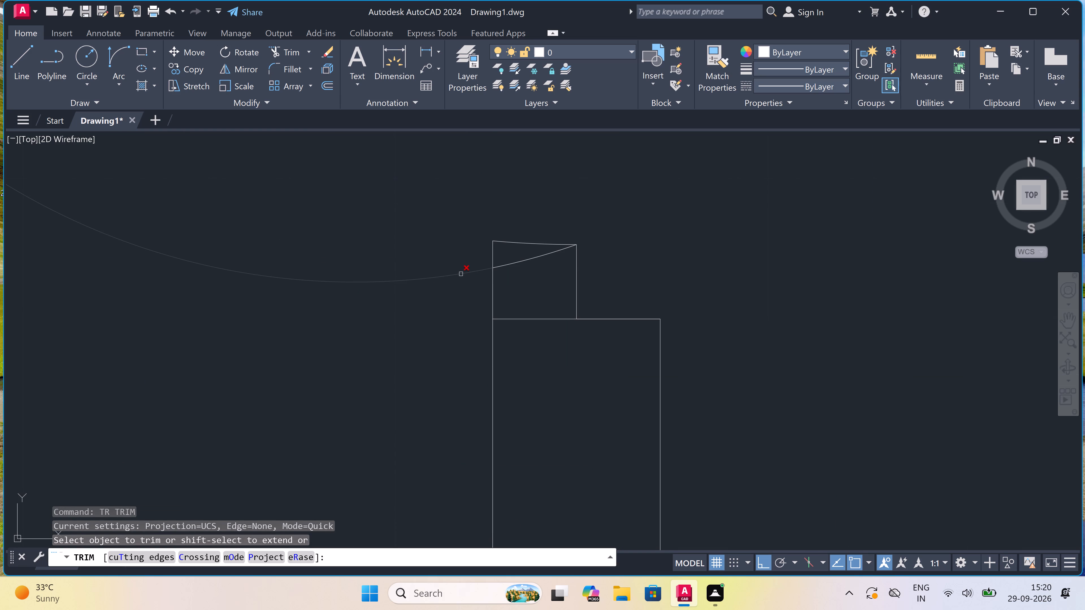
{"action": "scroll", "coordinate": [479, 259], "scroll_direction": "up", "scroll_amount": 2}
{"action": "left_click", "coordinate": [478, 258]}
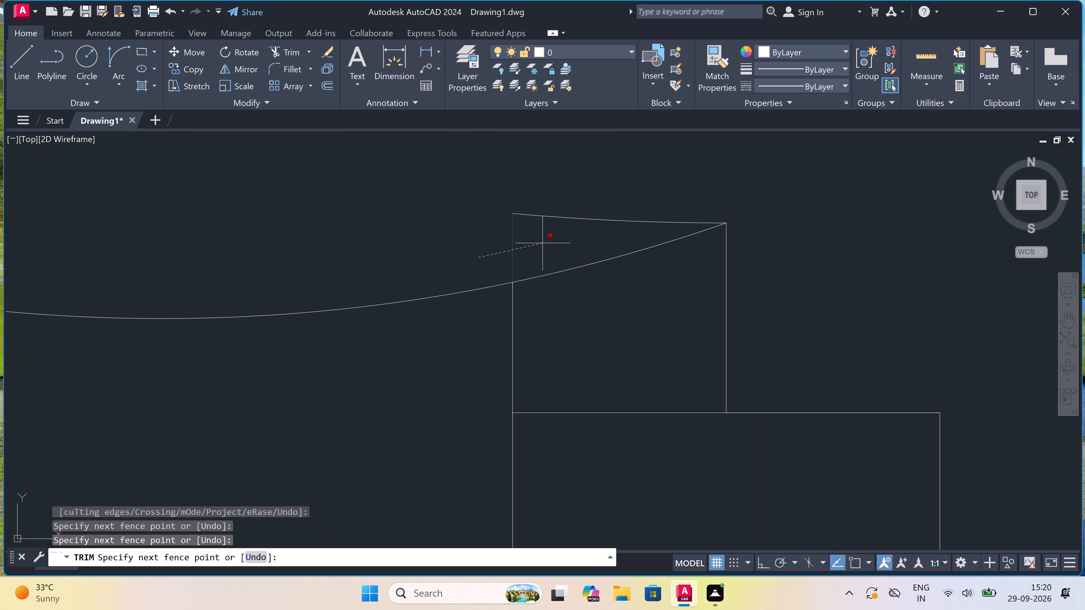
{"action": "left_click", "coordinate": [572, 216]}
{"action": "scroll", "coordinate": [481, 219], "scroll_direction": "down", "scroll_amount": 4}
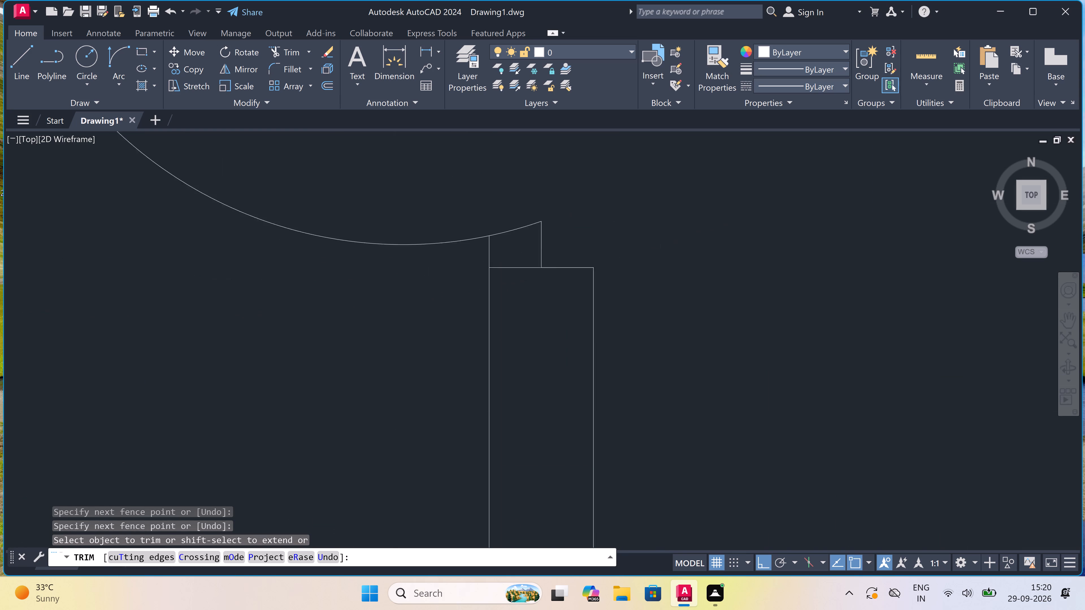
Trim the short line crossing the wall junction at the southeast corner of the left unit's small room.
{"action": "scroll", "coordinate": [481, 224], "scroll_direction": "down", "scroll_amount": 7}
{"action": "scroll", "coordinate": [466, 241], "scroll_direction": "up", "scroll_amount": 1}
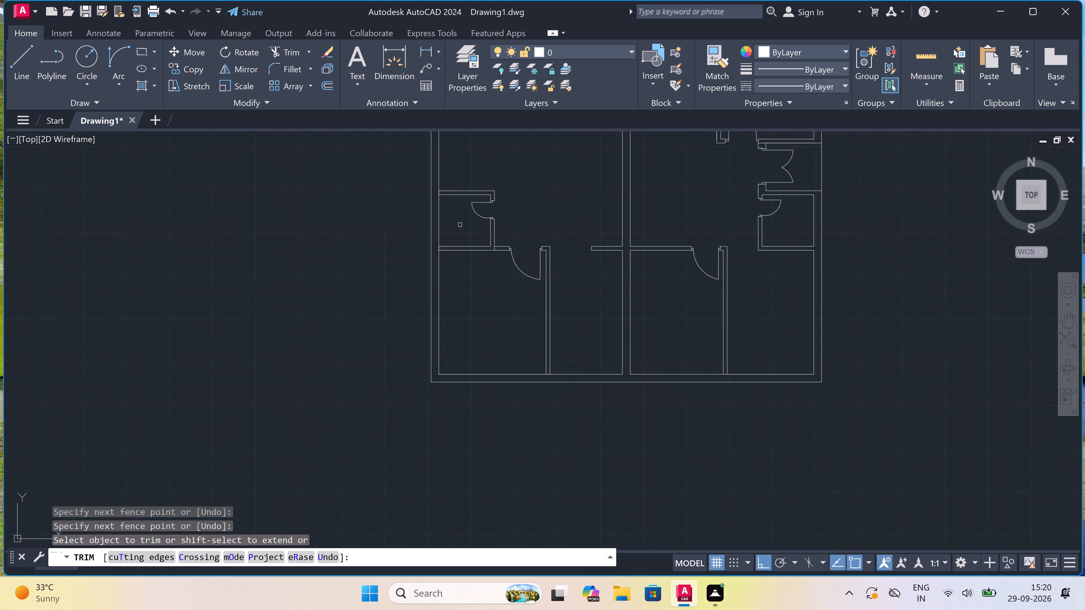
{"action": "scroll", "coordinate": [489, 247], "scroll_direction": "up", "scroll_amount": 4}
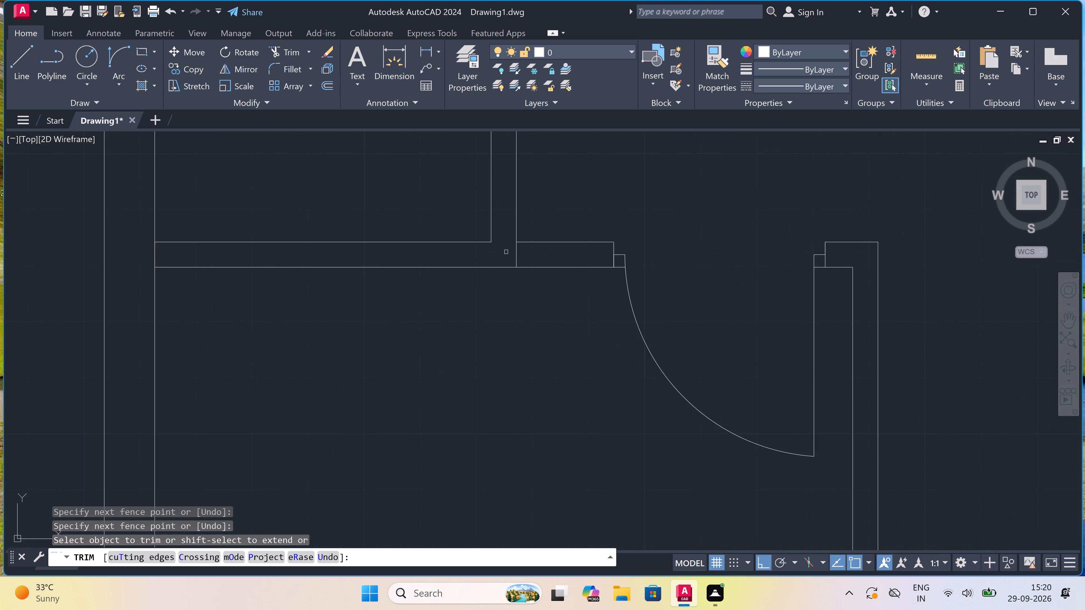
{"action": "scroll", "coordinate": [509, 252], "scroll_direction": "up", "scroll_amount": 1}
{"action": "left_click", "coordinate": [523, 255]}
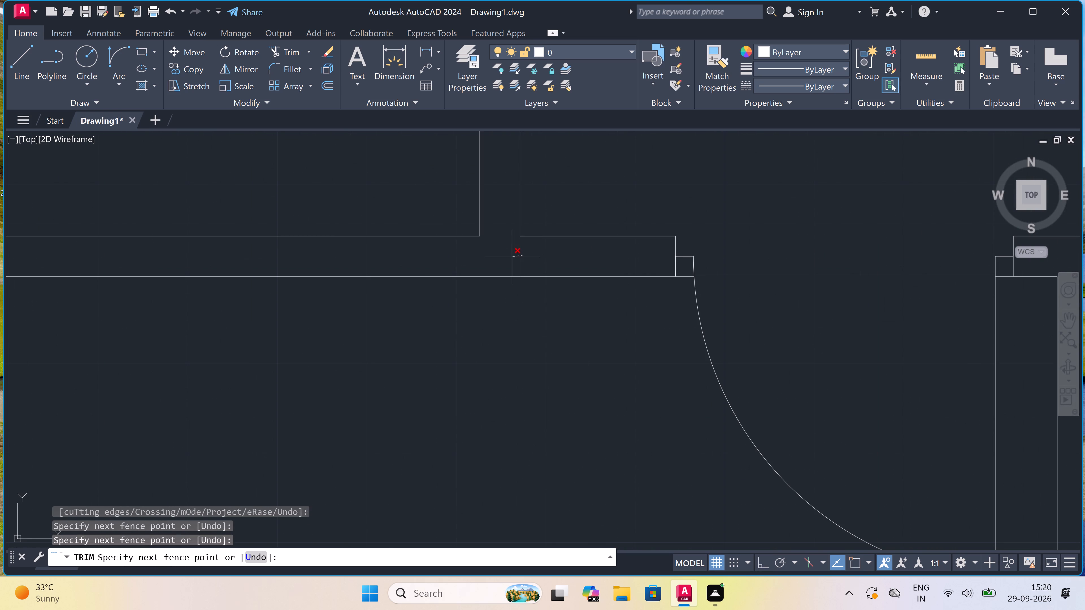
{"action": "left_click", "coordinate": [512, 257]}
{"action": "scroll", "coordinate": [501, 264], "scroll_direction": "down", "scroll_amount": 4}
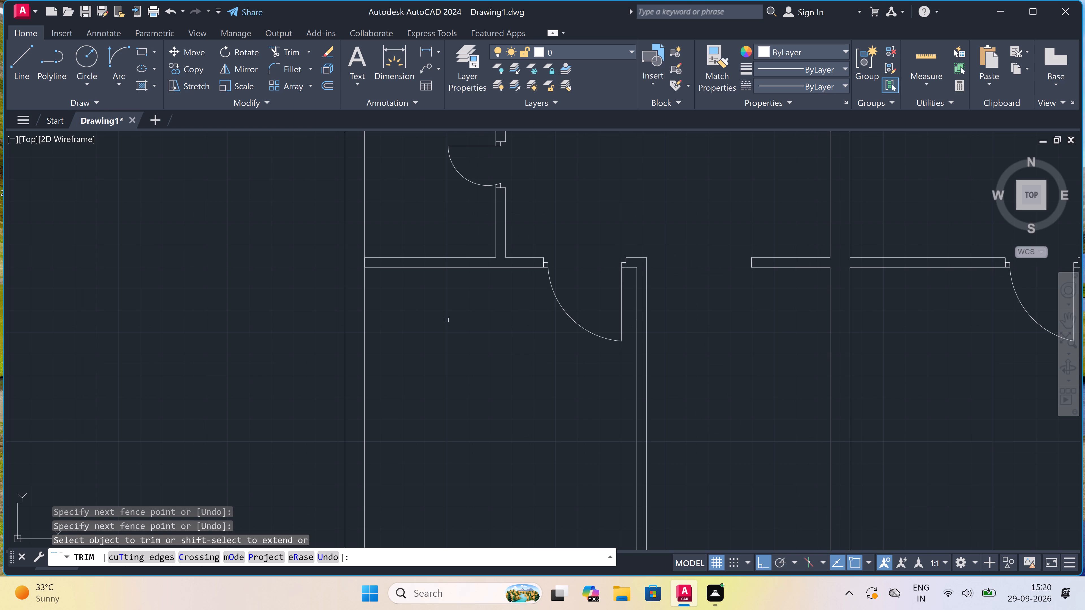
{"action": "key", "text": "Escape"}
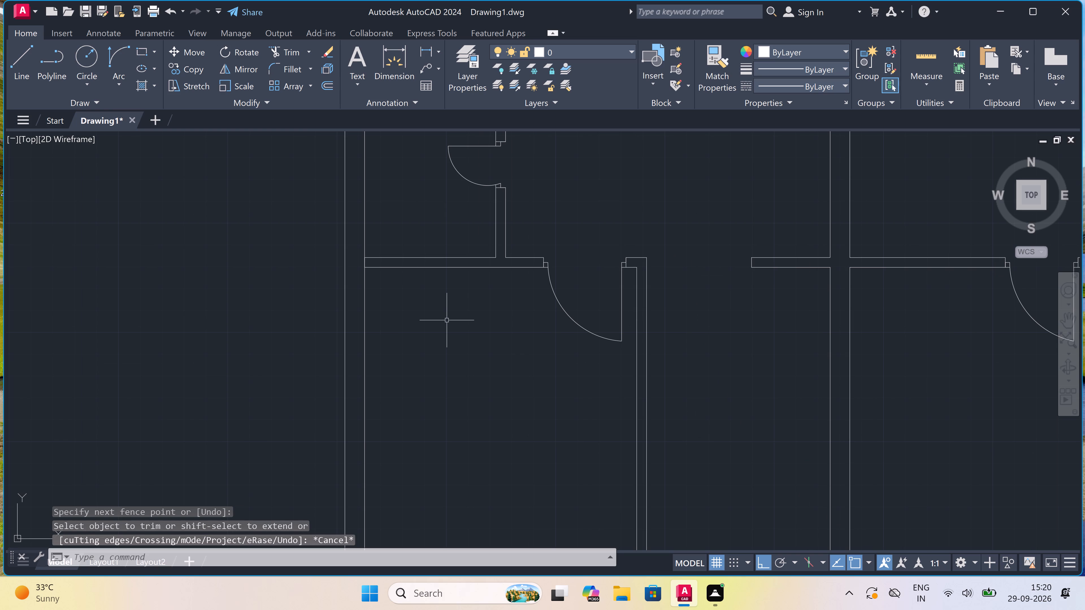
Draw a line from the small room's outer northwest corner, 5' north along the exterior wall's inner face and 5' east.
{"action": "scroll", "coordinate": [447, 320], "scroll_direction": "down", "scroll_amount": 1}
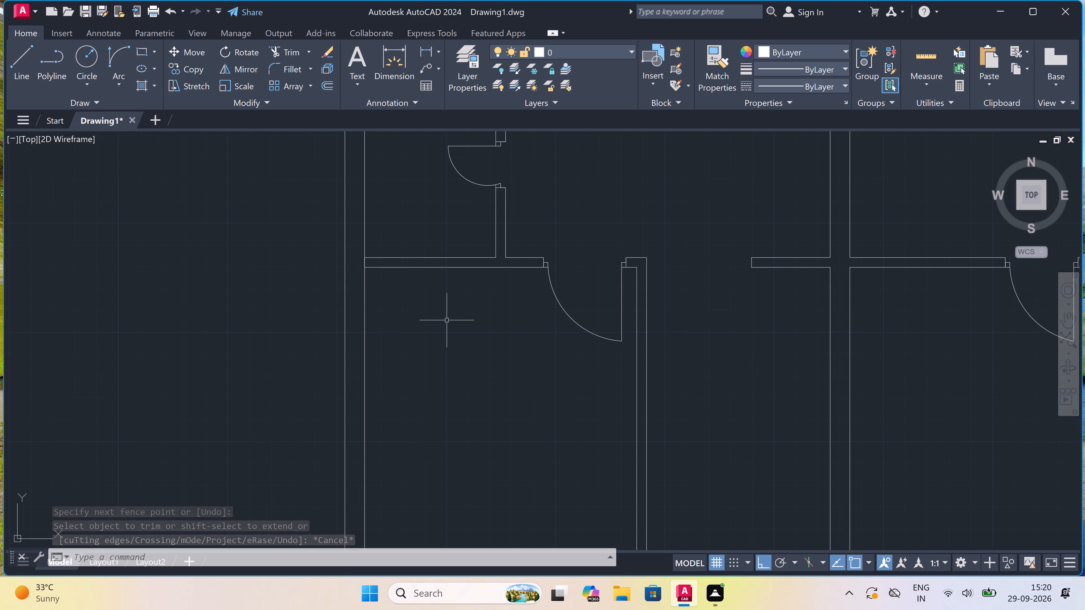
{"action": "scroll", "coordinate": [447, 320], "scroll_direction": "down", "scroll_amount": 4}
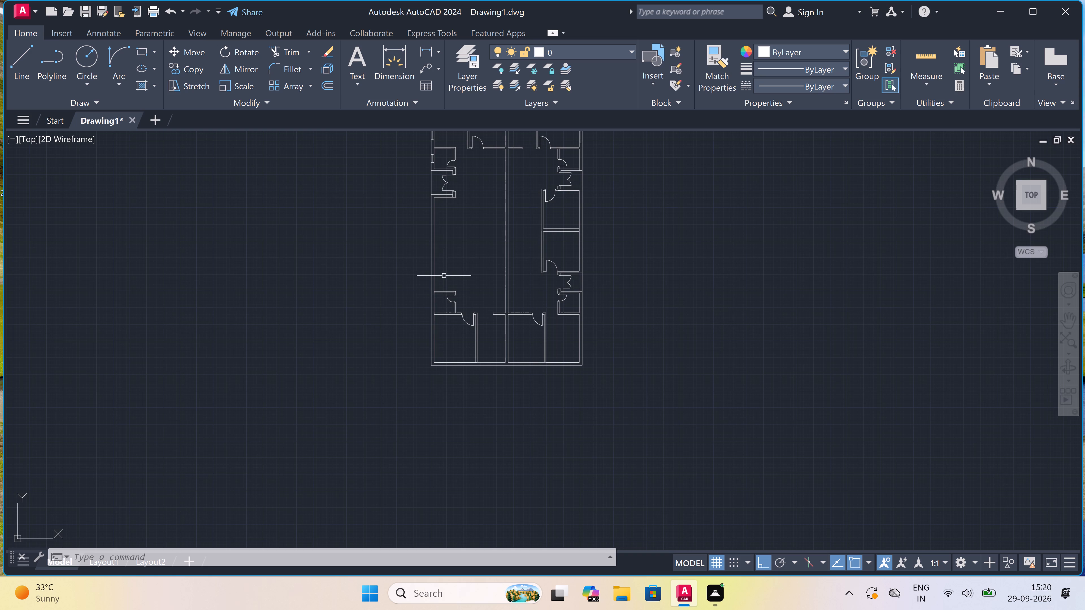
{"action": "scroll", "coordinate": [444, 276], "scroll_direction": "up", "scroll_amount": 4}
{"action": "scroll", "coordinate": [444, 276], "scroll_direction": "down", "scroll_amount": 2}
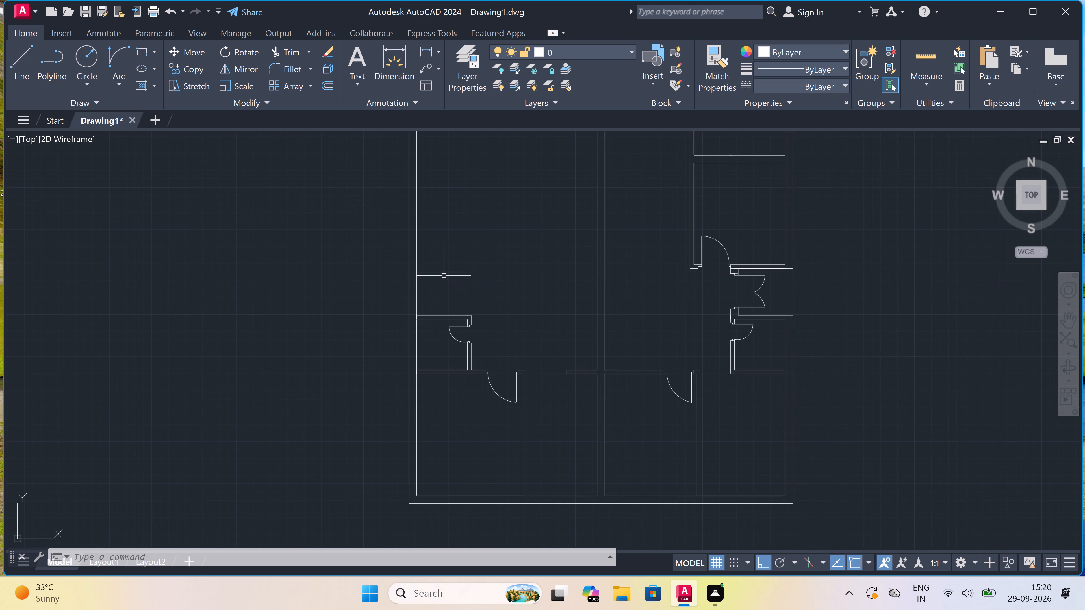
{"action": "scroll", "coordinate": [431, 337], "scroll_direction": "up", "scroll_amount": 2}
{"action": "scroll", "coordinate": [430, 329], "scroll_direction": "down", "scroll_amount": 2}
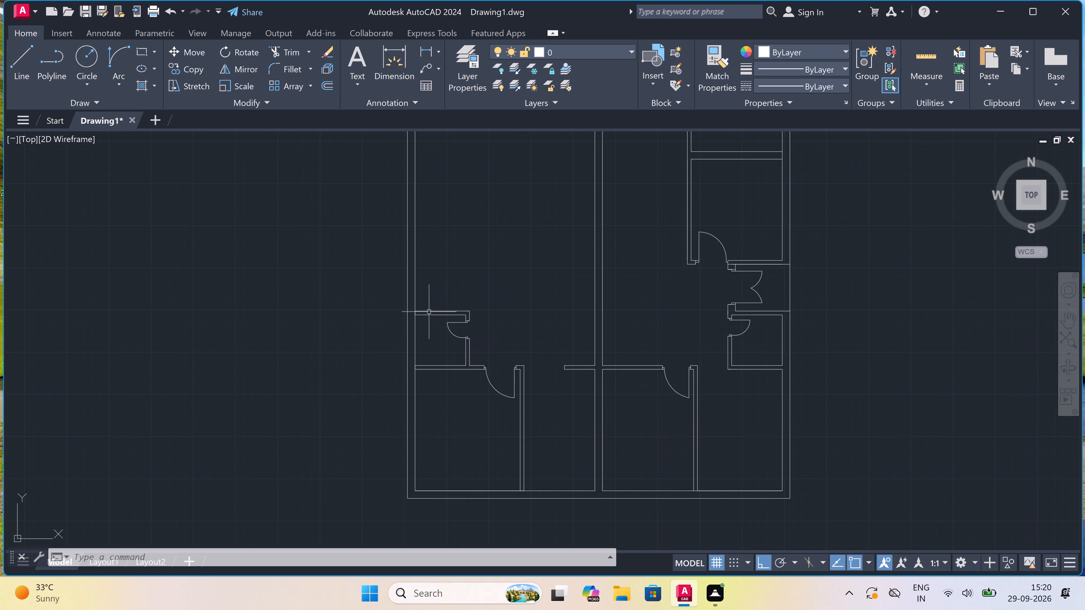
{"action": "scroll", "coordinate": [429, 312], "scroll_direction": "up", "scroll_amount": 2}
{"action": "type", "text": "l"}
{"action": "key", "text": "space"}
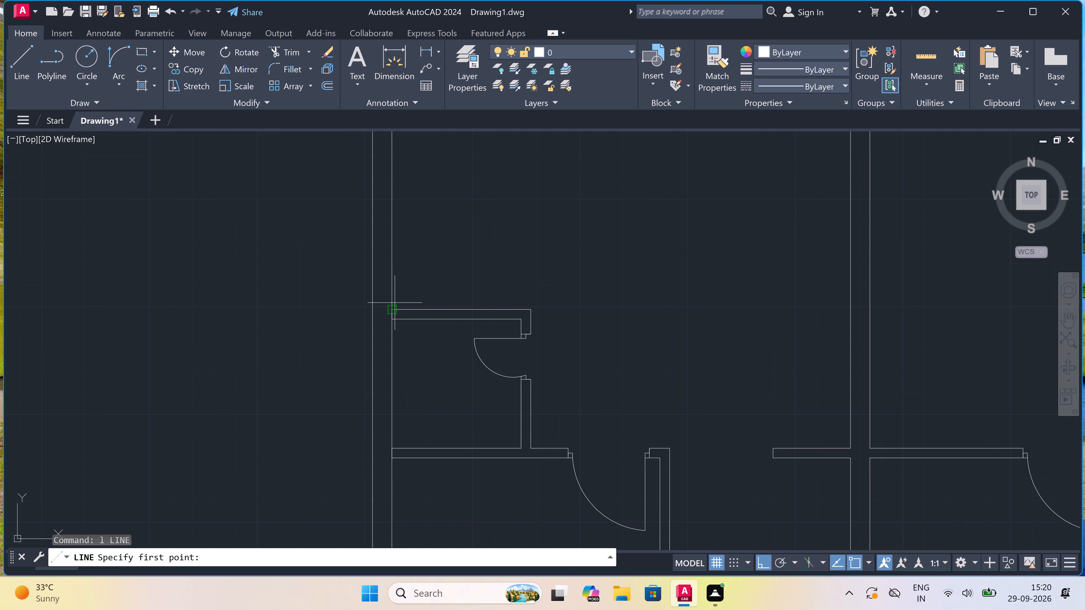
{"action": "left_click", "coordinate": [390, 312]}
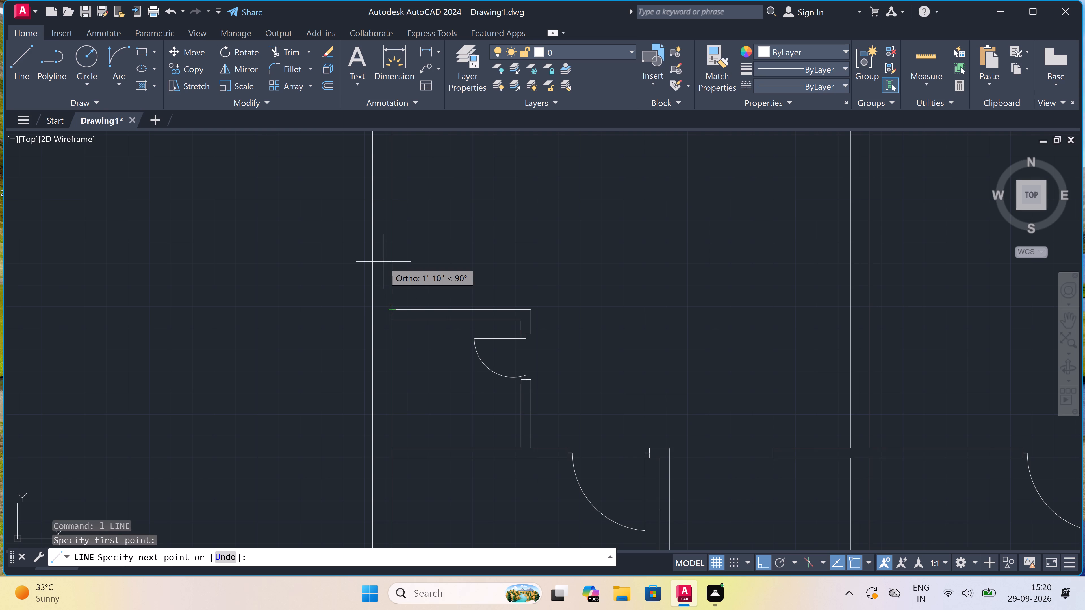
{"action": "type", "text": "5'"}
{"action": "key", "text": "space"}
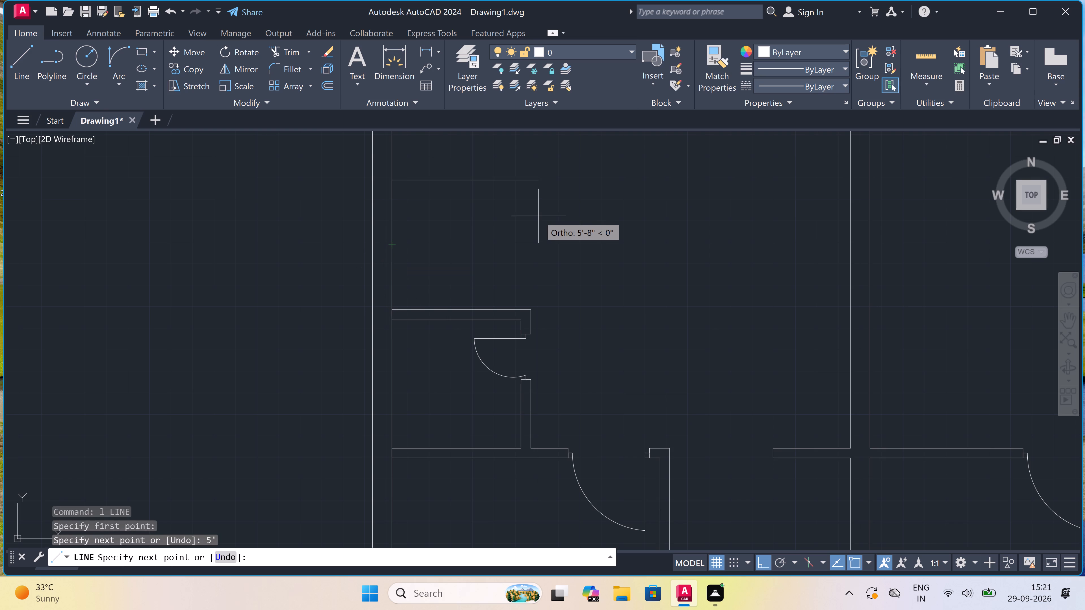
{"action": "type", "text": "5'"}
{"action": "key", "text": "space"}
Continue the line 5' north and back west to the exterior wall's inner face in the left unit.
{"action": "scroll", "coordinate": [538, 216], "scroll_direction": "down", "scroll_amount": 2}
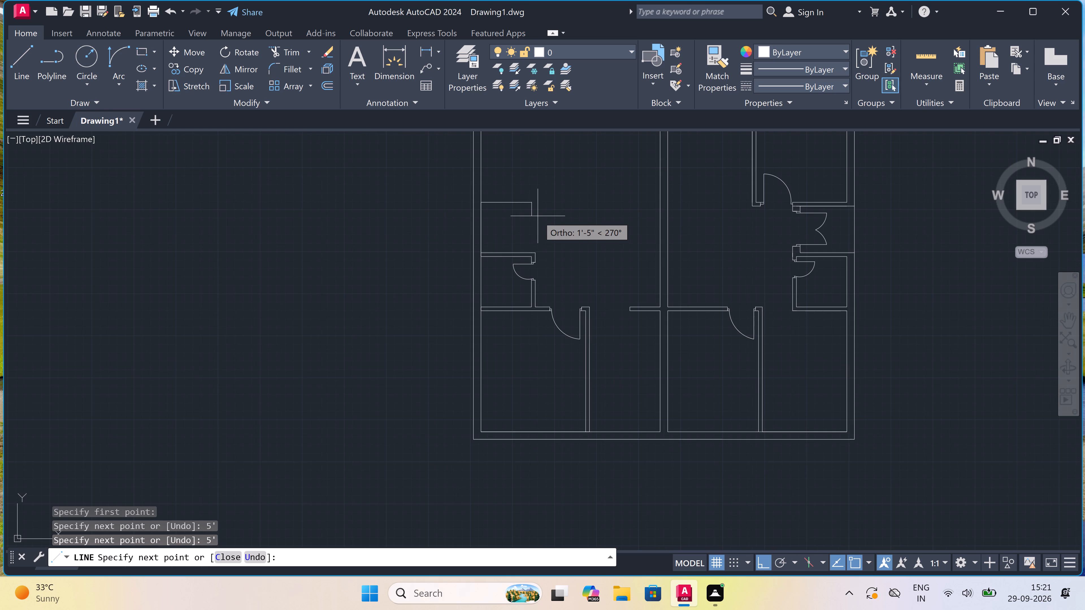
{"action": "scroll", "coordinate": [506, 216], "scroll_direction": "down", "scroll_amount": 1}
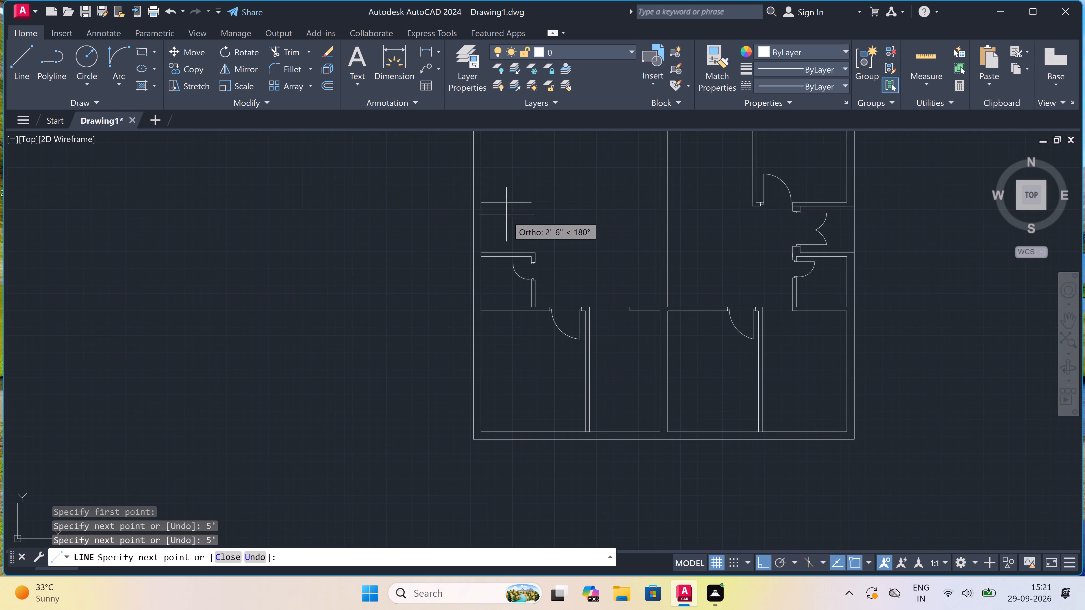
{"action": "scroll", "coordinate": [507, 220], "scroll_direction": "down", "scroll_amount": 1}
{"action": "scroll", "coordinate": [504, 186], "scroll_direction": "up", "scroll_amount": 3}
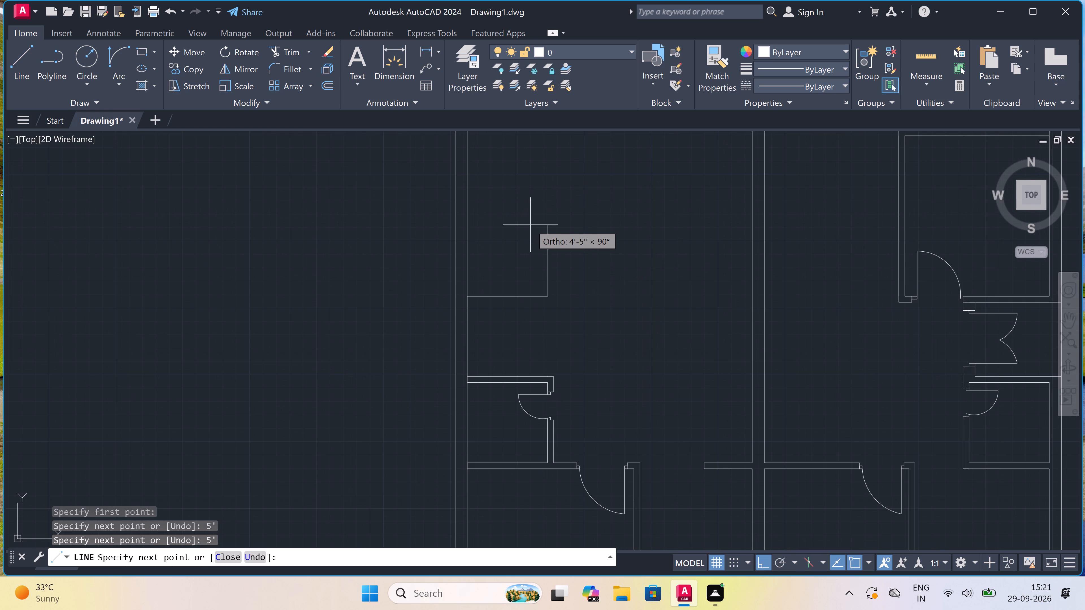
{"action": "scroll", "coordinate": [530, 225], "scroll_direction": "up", "scroll_amount": 2}
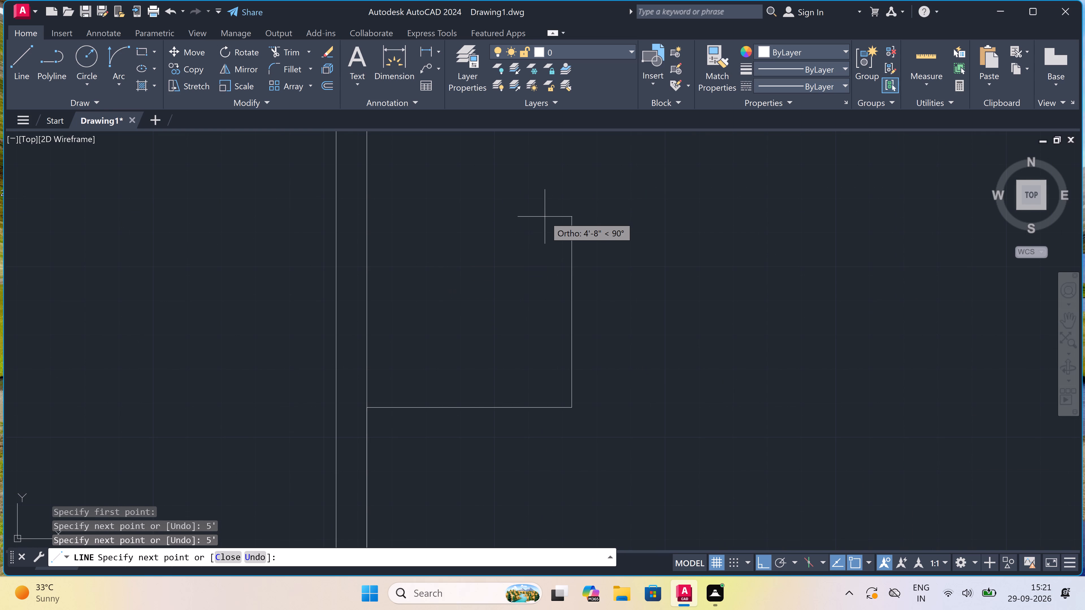
{"action": "key", "text": "5"}
{"action": "type", "text": "'"}
{"action": "key", "text": "space"}
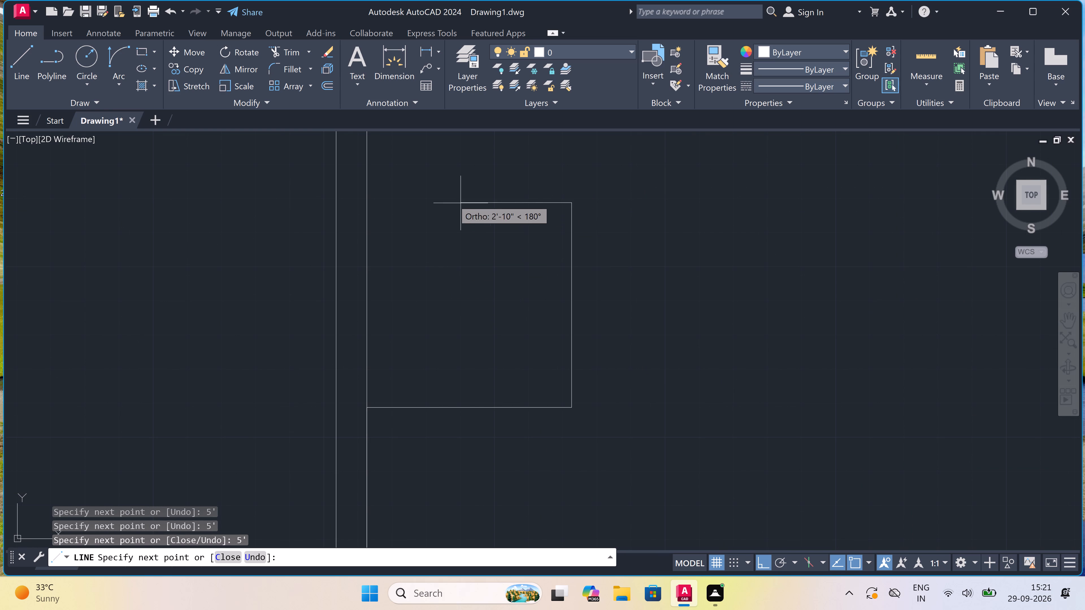
{"action": "left_click", "coordinate": [366, 205]}
{"action": "scroll", "coordinate": [383, 197], "scroll_direction": "down", "scroll_amount": 2}
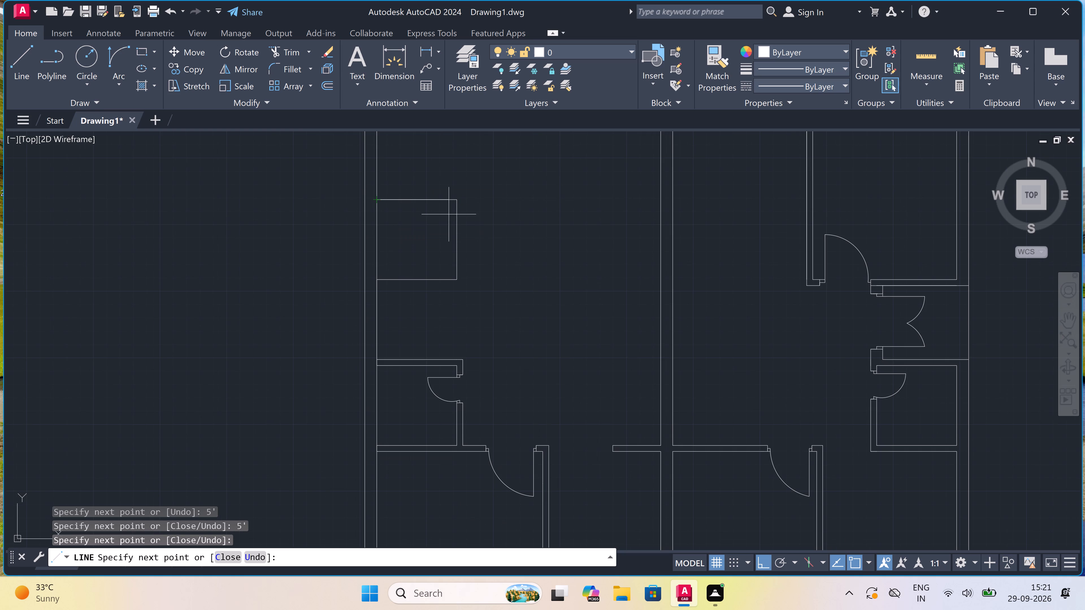
Finish the line by retracing the upper 5' square's north side back to its northeast corner.
{"action": "left_click", "coordinate": [455, 199]}
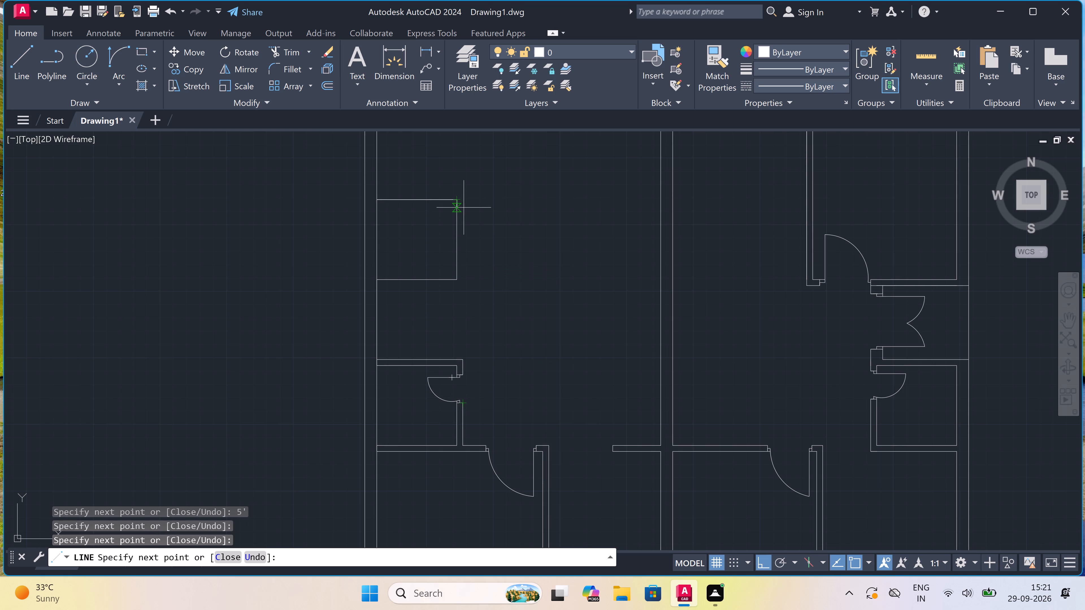
{"action": "key", "text": "Escape"}
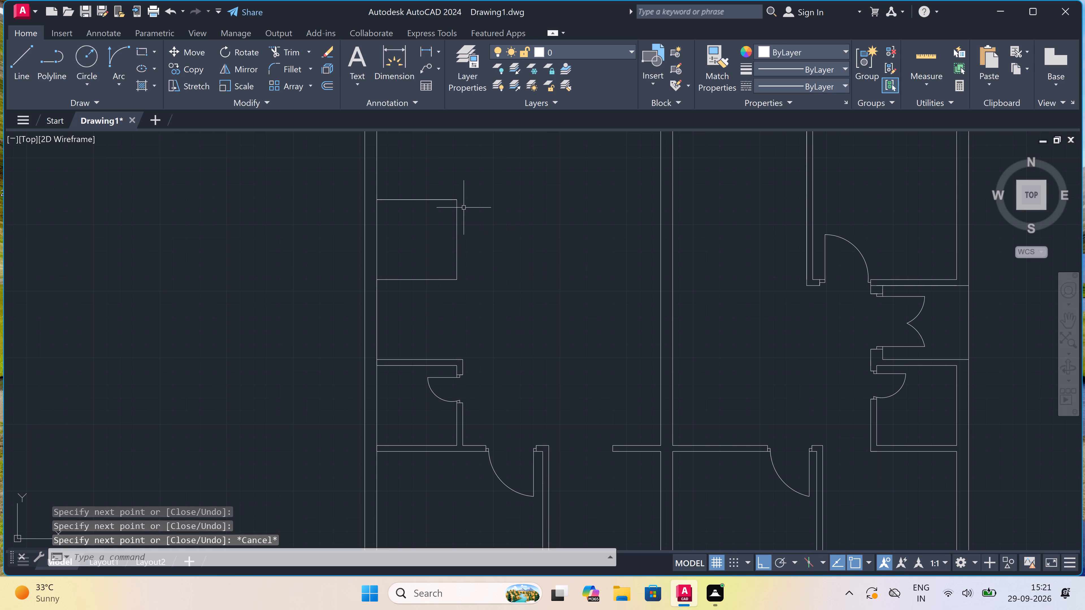
Draw a 9" wall outline from the small room's outer northeast corner: north to the lower square's north side, 9" west, and back south.
{"action": "scroll", "coordinate": [455, 254], "scroll_direction": "up", "scroll_amount": 1}
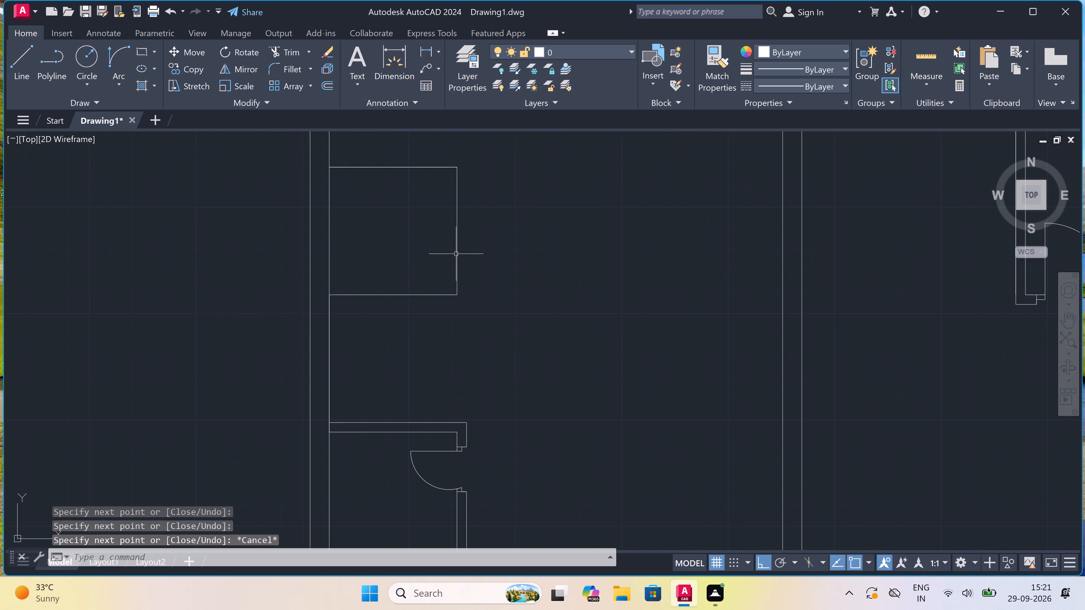
{"action": "type", "text": "l"}
{"action": "key", "text": "space"}
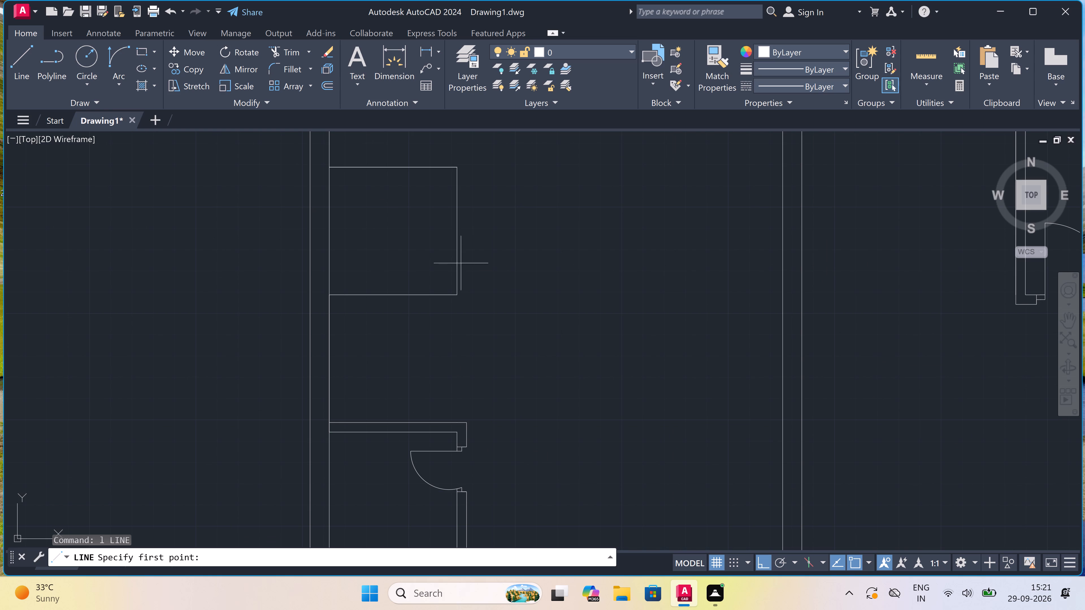
{"action": "left_click", "coordinate": [470, 426]}
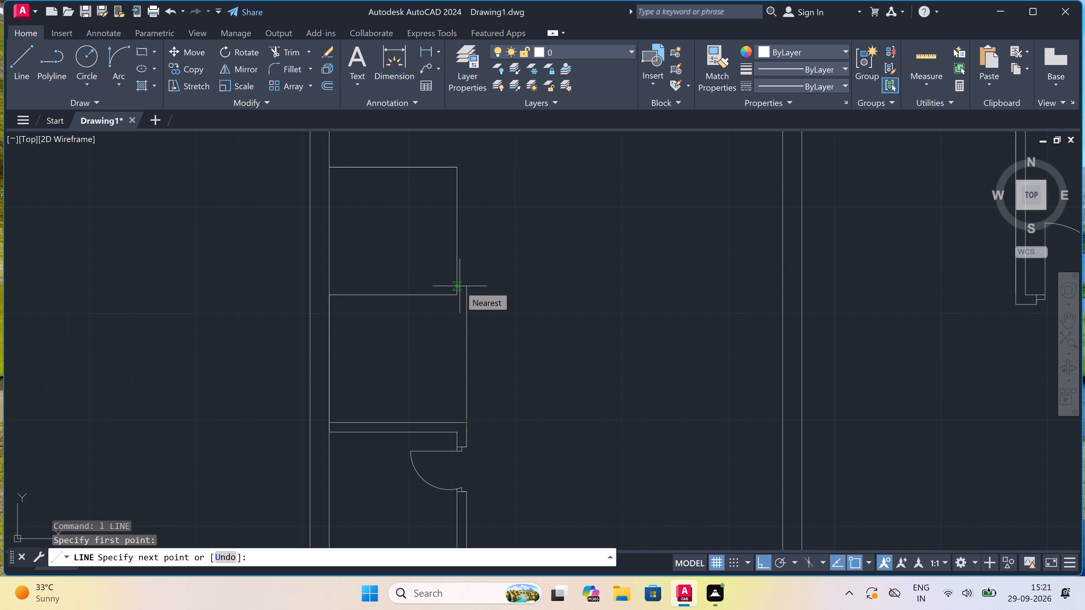
{"action": "scroll", "coordinate": [460, 286], "scroll_direction": "up", "scroll_amount": 4}
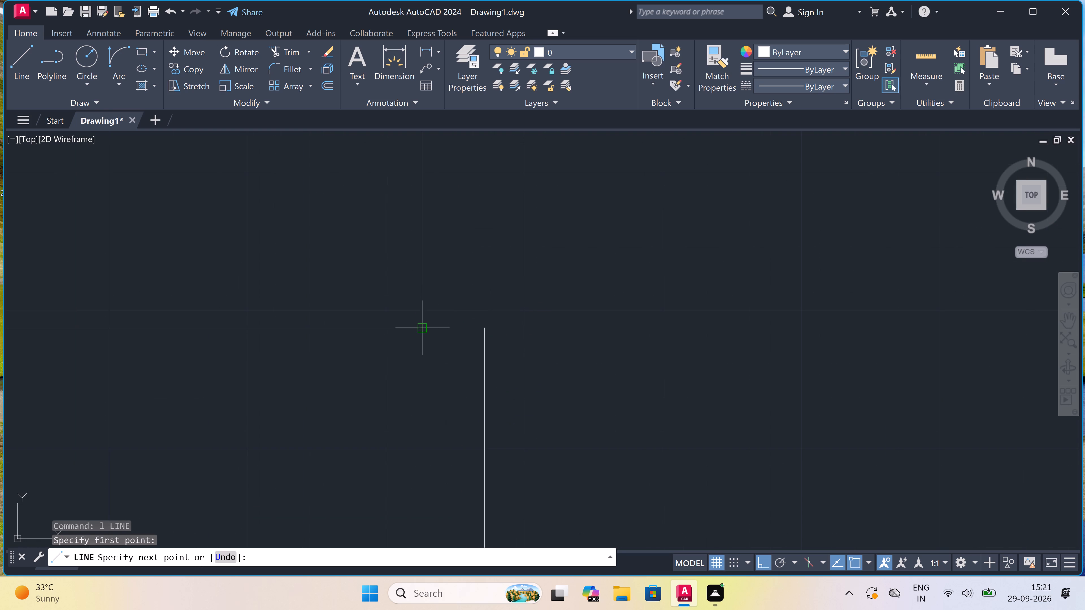
{"action": "left_click", "coordinate": [482, 328]}
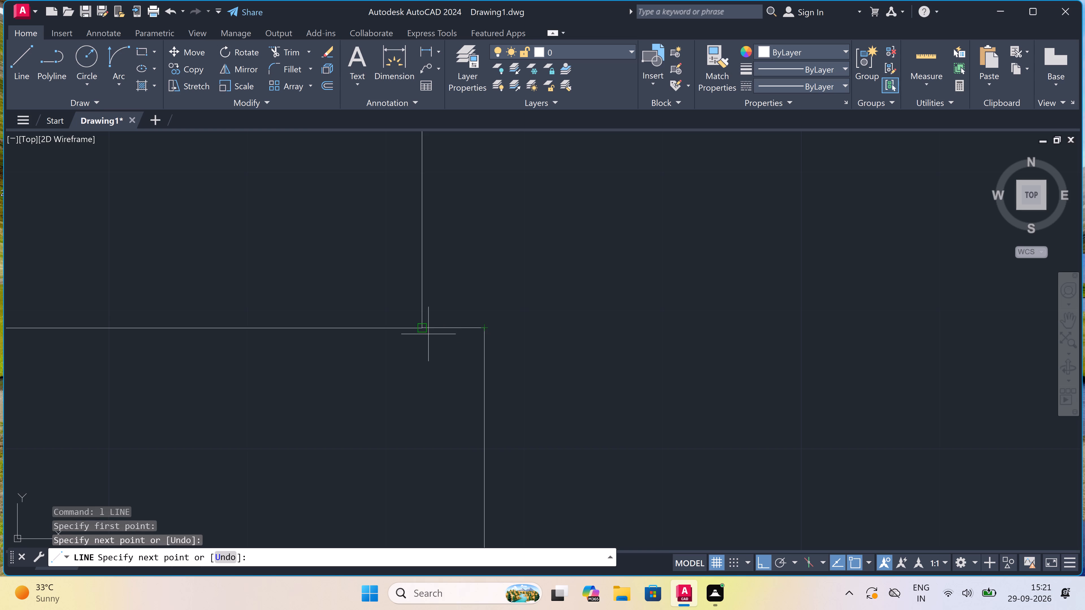
{"action": "key", "text": "9"}
{"action": "type", "text": "\""}
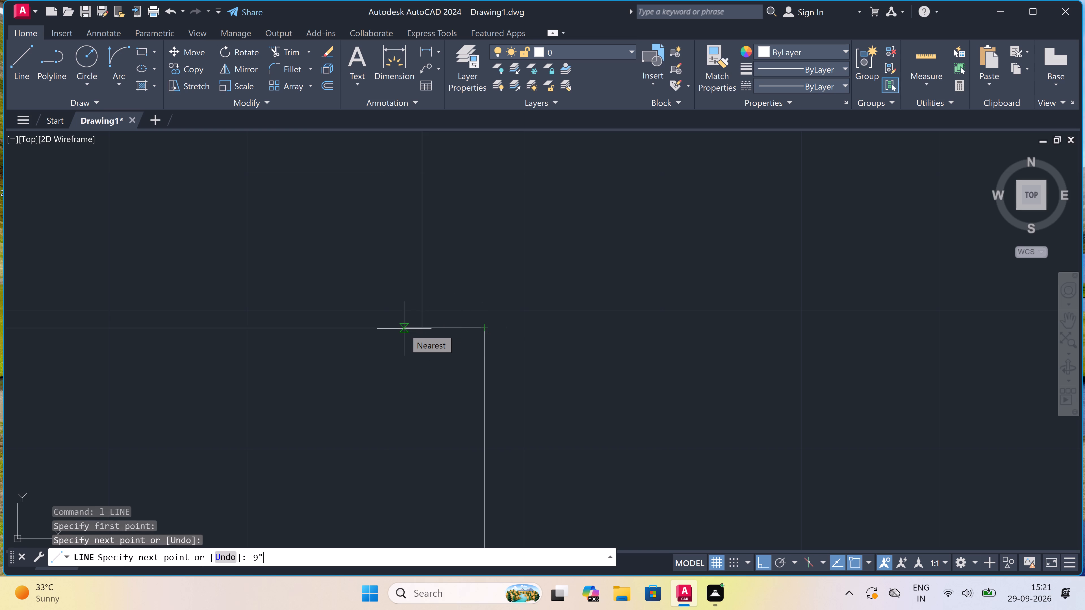
{"action": "key", "text": "space"}
{"action": "scroll", "coordinate": [404, 327], "scroll_direction": "down", "scroll_amount": 4}
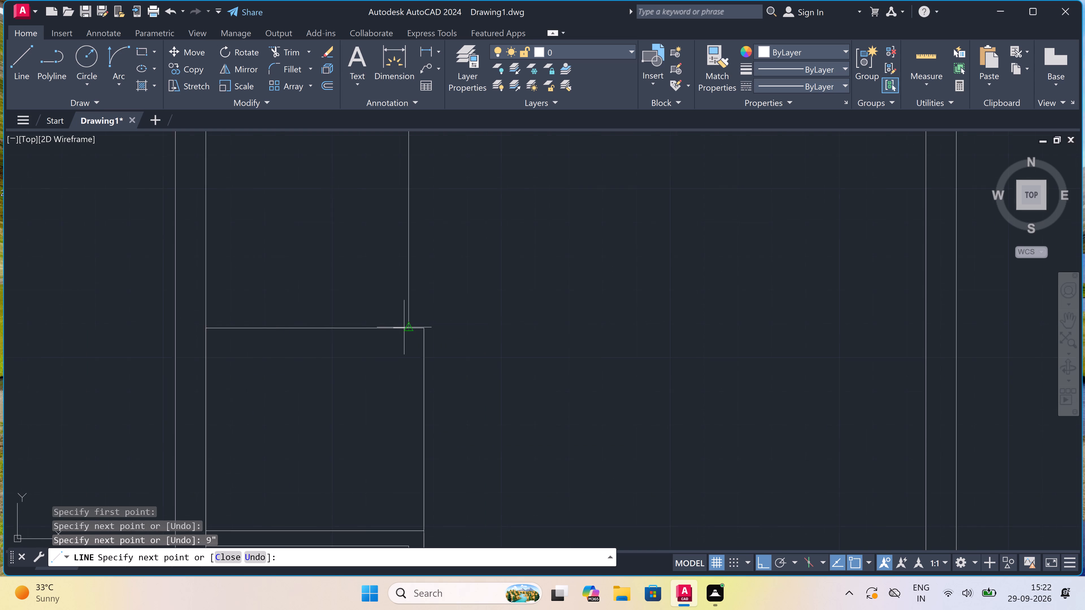
{"action": "scroll", "coordinate": [401, 457], "scroll_direction": "up", "scroll_amount": 1}
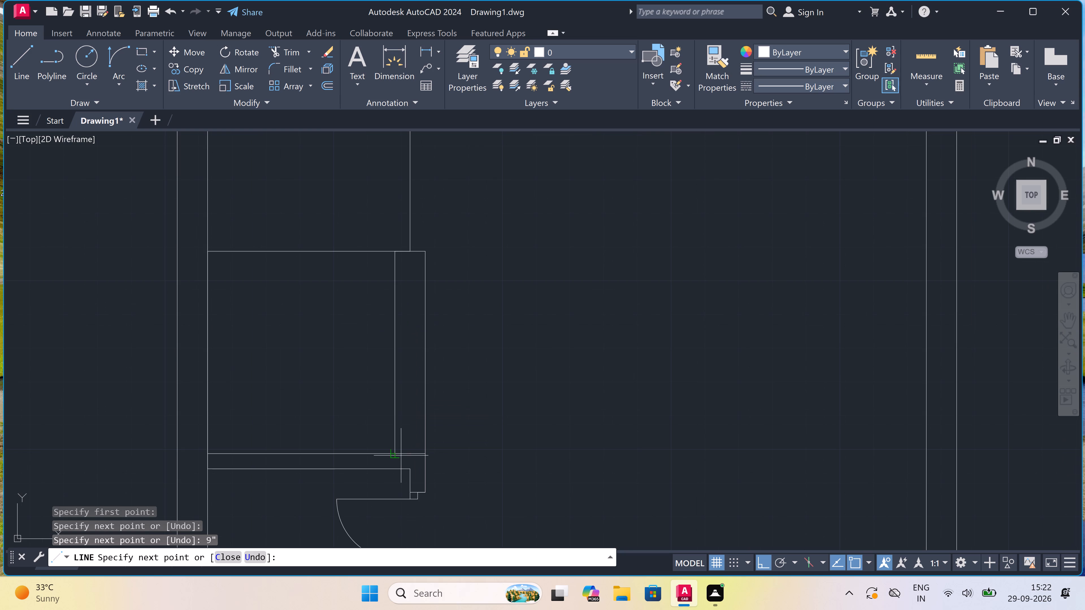
{"action": "left_click", "coordinate": [398, 454]}
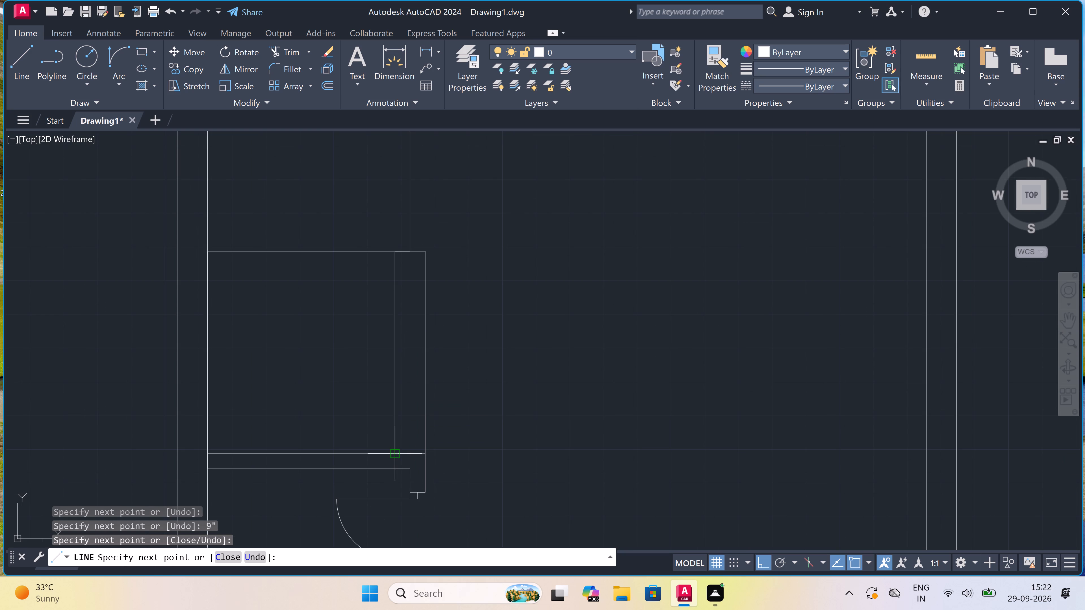
{"action": "key", "text": "Escape"}
Draw a line 4.5" north along the exterior wall's inner face from the lower square's northwest corner.
{"action": "key", "text": "space"}
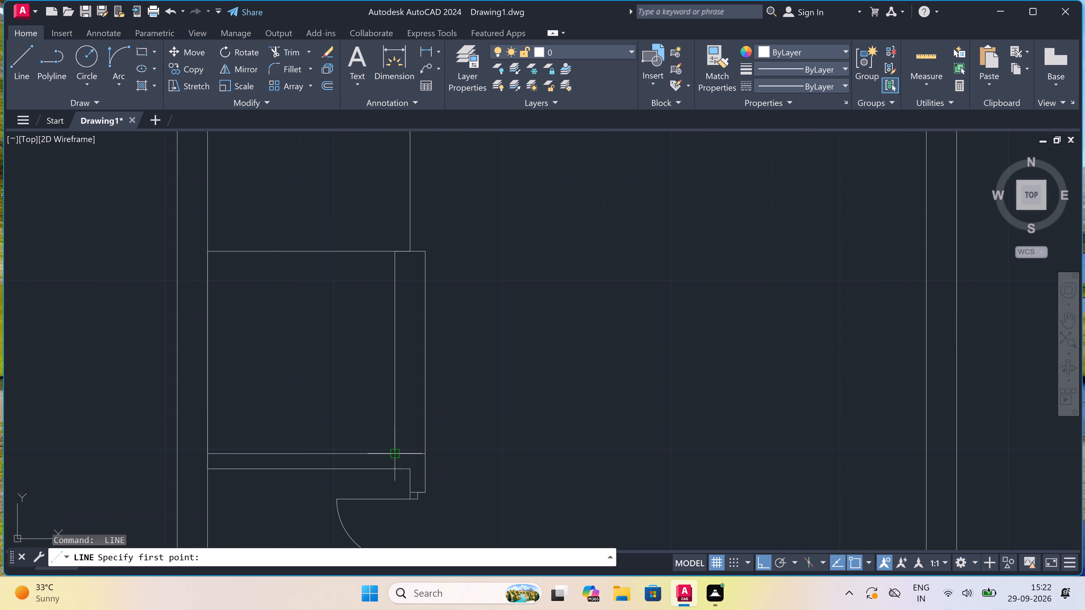
{"action": "scroll", "coordinate": [398, 453], "scroll_direction": "down", "scroll_amount": 1}
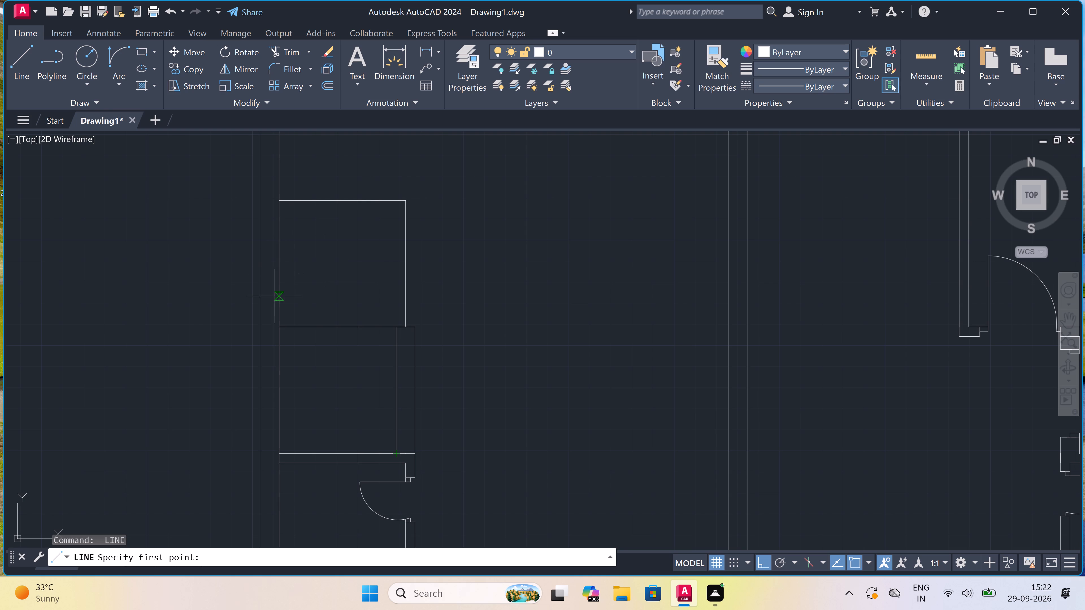
{"action": "scroll", "coordinate": [273, 300], "scroll_direction": "up", "scroll_amount": 1}
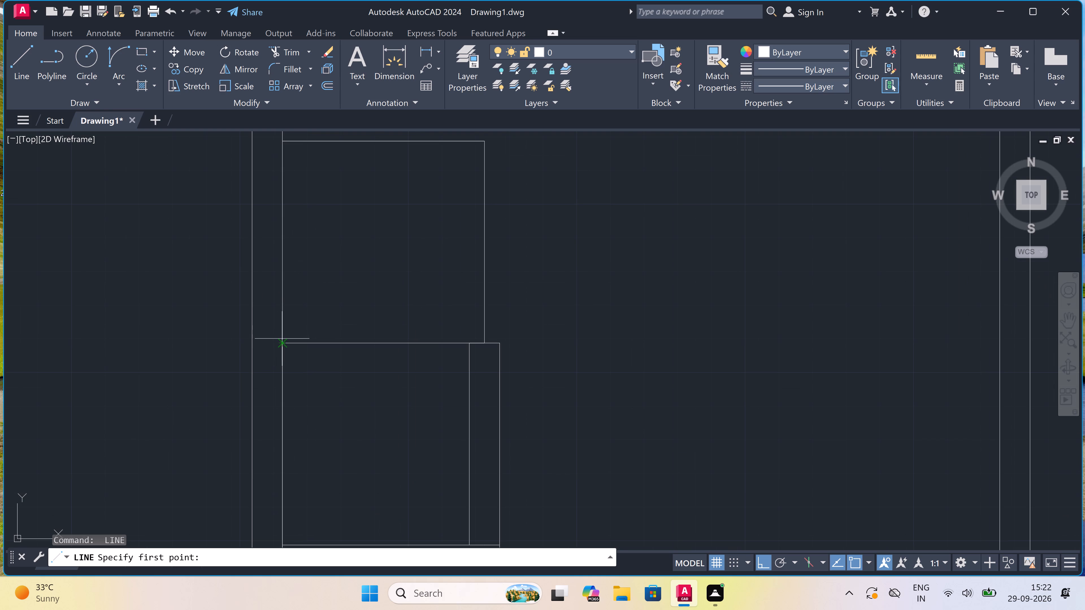
{"action": "left_click", "coordinate": [282, 342]}
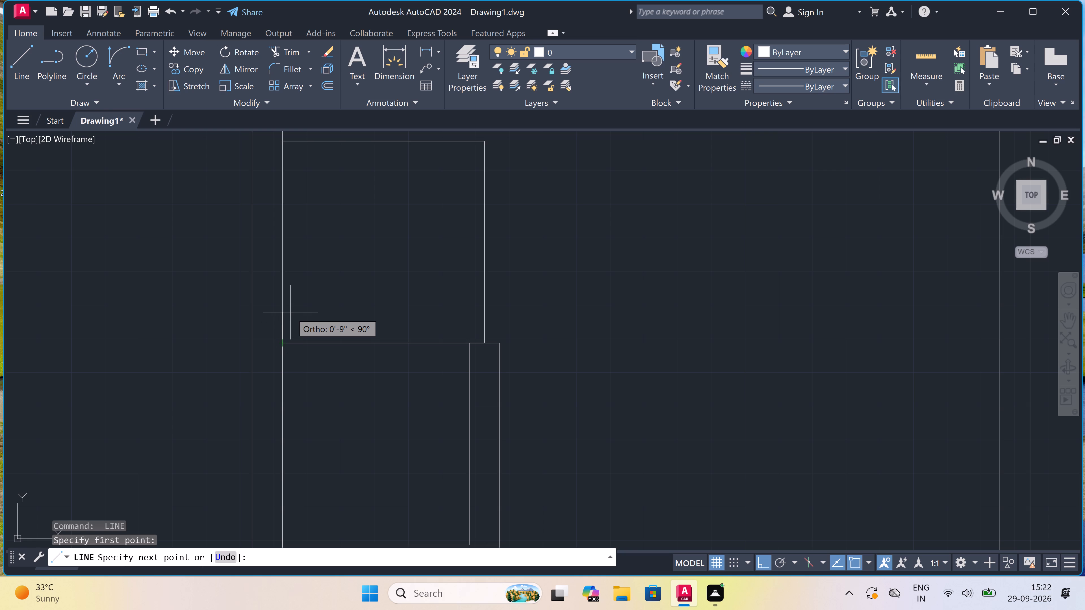
{"action": "key", "text": "4"}
{"action": "type", "text": ".5"}
{"action": "type", "text": "\""}
{"action": "key", "text": "space"}
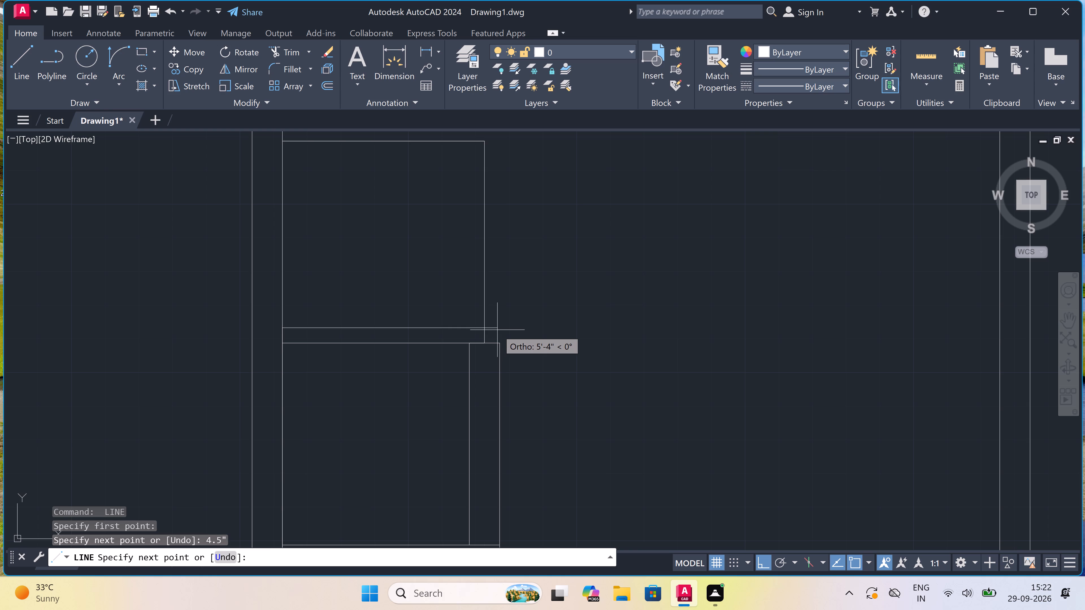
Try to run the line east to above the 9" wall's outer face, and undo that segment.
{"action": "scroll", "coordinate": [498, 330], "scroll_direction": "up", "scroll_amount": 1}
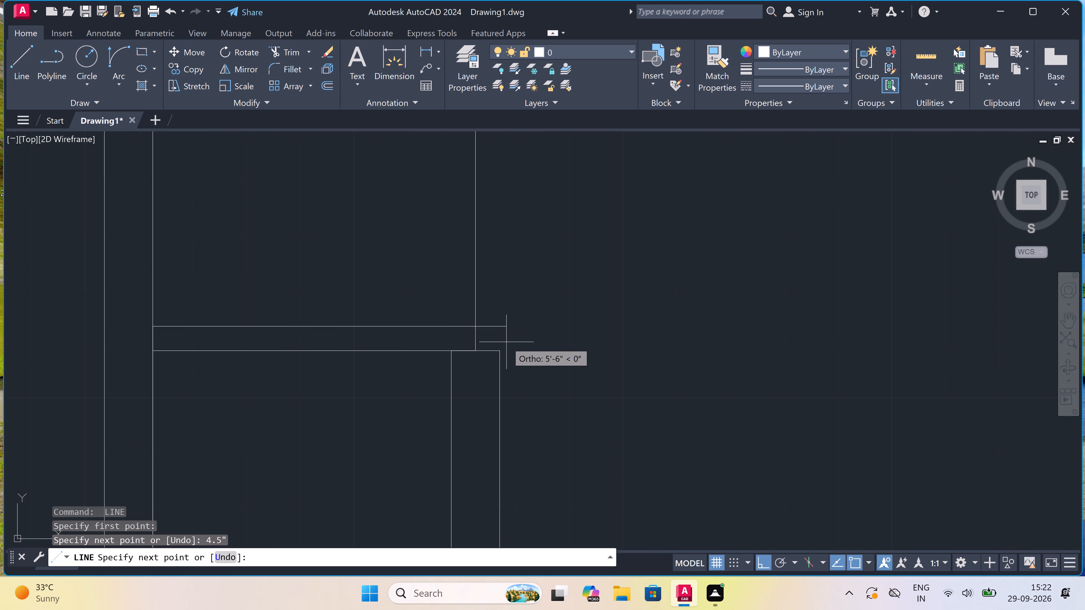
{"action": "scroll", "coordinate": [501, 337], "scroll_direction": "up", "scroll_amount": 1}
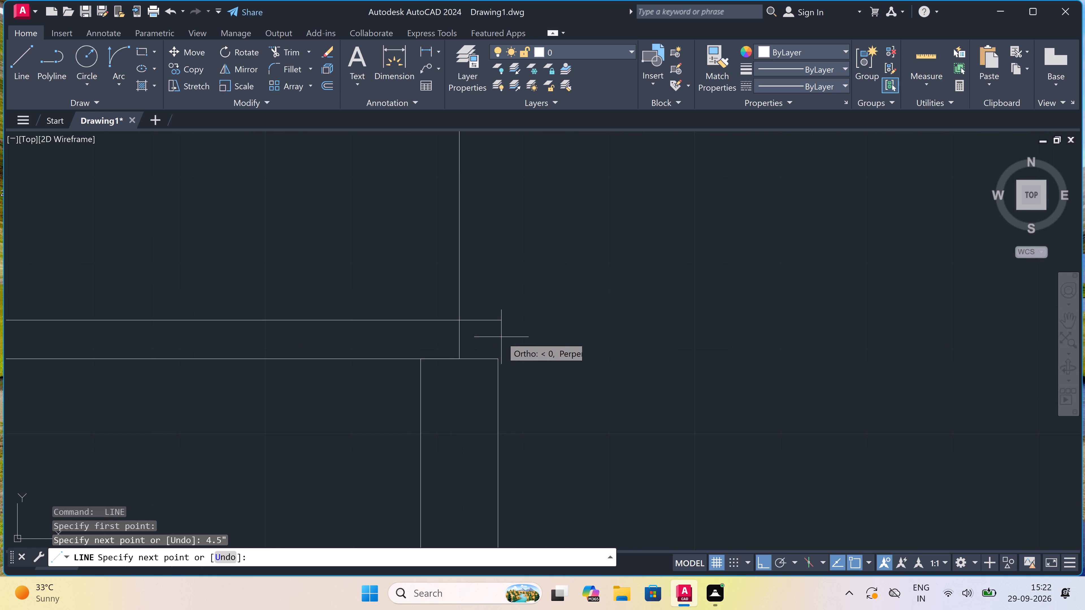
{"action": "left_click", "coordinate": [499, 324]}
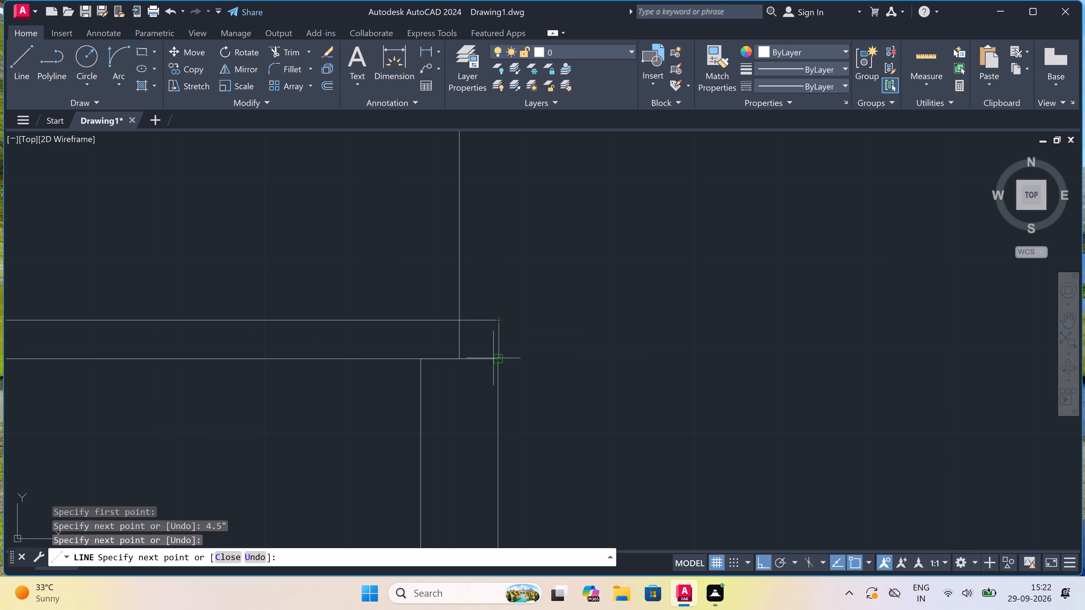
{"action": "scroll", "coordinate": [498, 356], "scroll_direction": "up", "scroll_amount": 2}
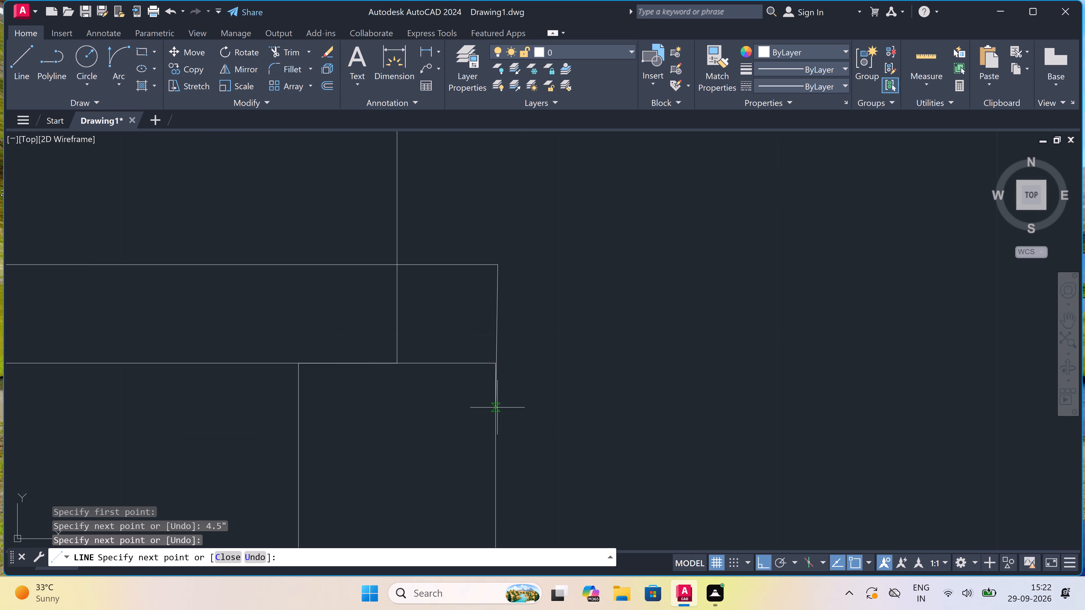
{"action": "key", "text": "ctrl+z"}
Run the line east until aligned with the 9" wall's outer face, and down to that wall's northeast corner.
{"action": "scroll", "coordinate": [491, 367], "scroll_direction": "up", "scroll_amount": 2}
{"action": "scroll", "coordinate": [496, 278], "scroll_direction": "up", "scroll_amount": 1}
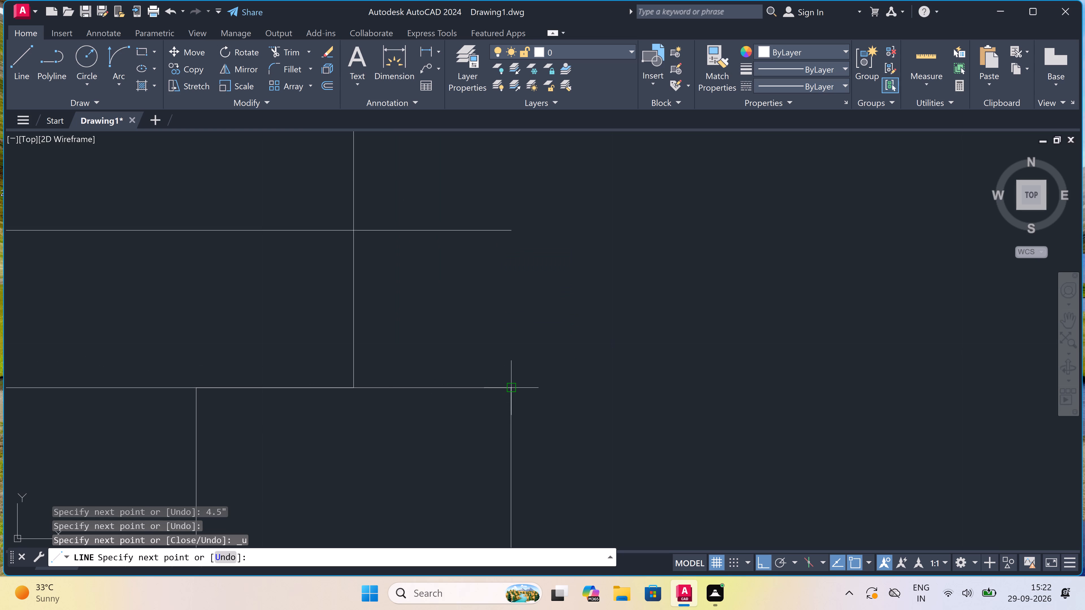
{"action": "left_click", "coordinate": [508, 231]}
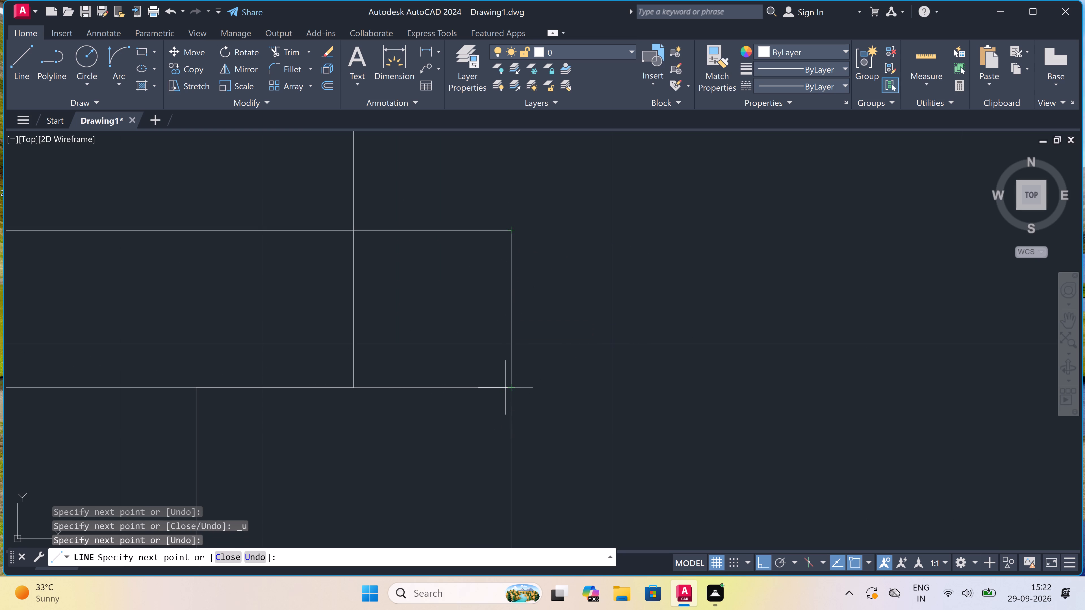
{"action": "left_click", "coordinate": [507, 387]}
{"action": "key", "text": "Escape"}
Trim the vertical and horizontal lines crossing the new room's northeast wall junction.
{"action": "type", "text": "tr"}
{"action": "key", "text": "space"}
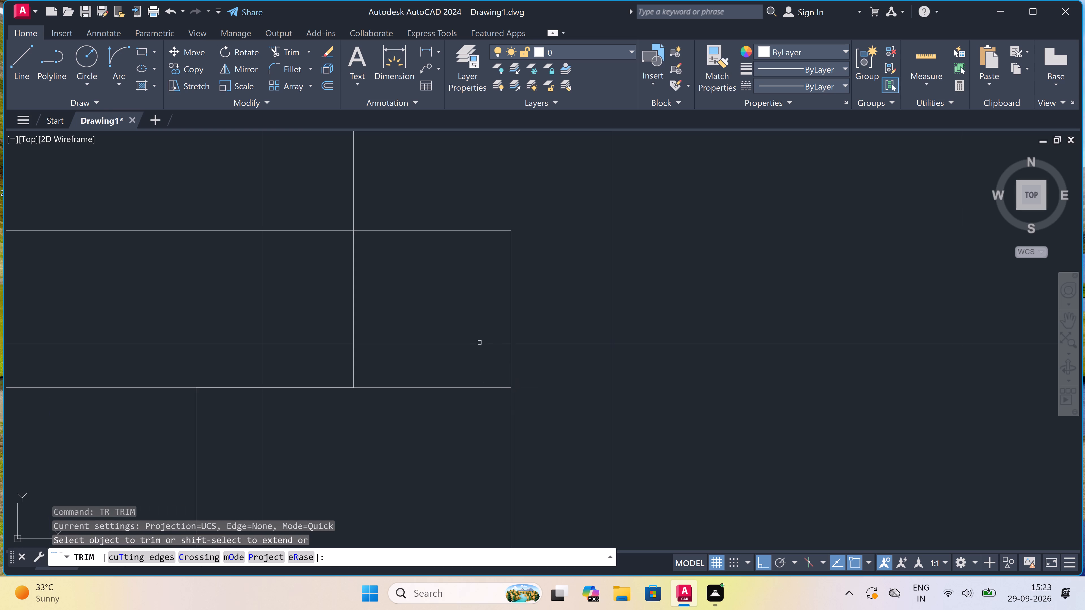
{"action": "scroll", "coordinate": [478, 339], "scroll_direction": "down", "scroll_amount": 2}
{"action": "left_click", "coordinate": [459, 336]}
{"action": "left_click", "coordinate": [371, 334]}
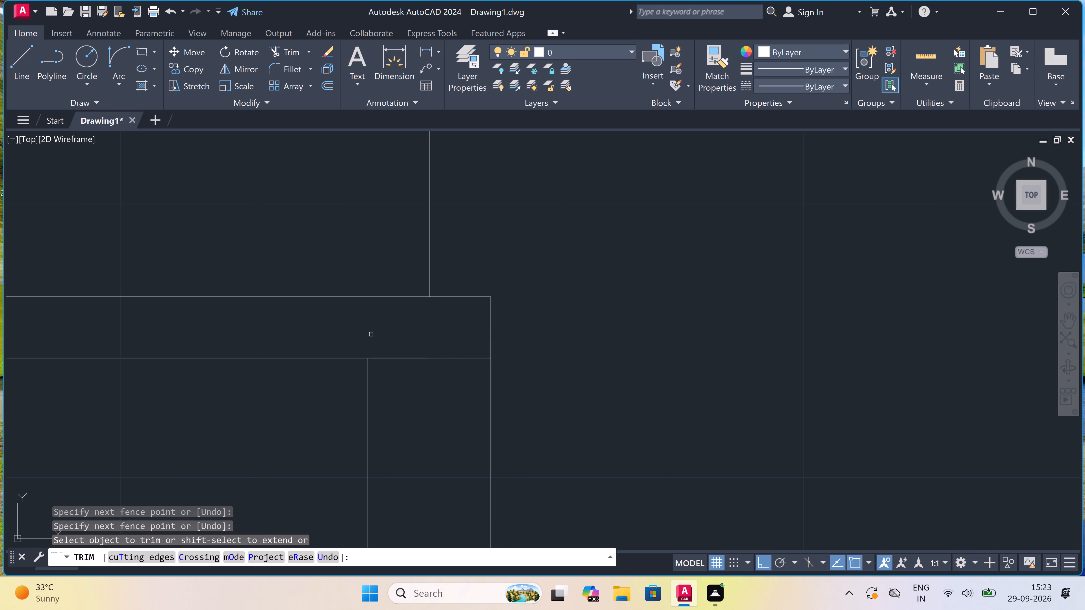
{"action": "left_click", "coordinate": [412, 332]}
{"action": "left_click", "coordinate": [435, 408]}
Trim the horizontal line crossing the 9" wall where it meets the small room's north wall.
{"action": "scroll", "coordinate": [434, 376], "scroll_direction": "down", "scroll_amount": 2}
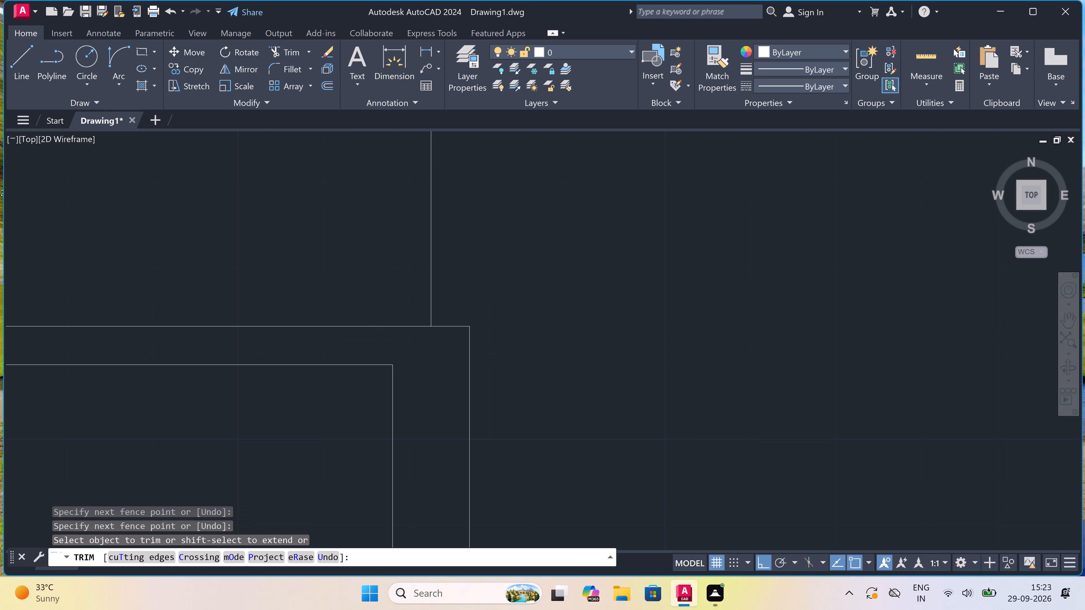
{"action": "scroll", "coordinate": [434, 376], "scroll_direction": "down", "scroll_amount": 4}
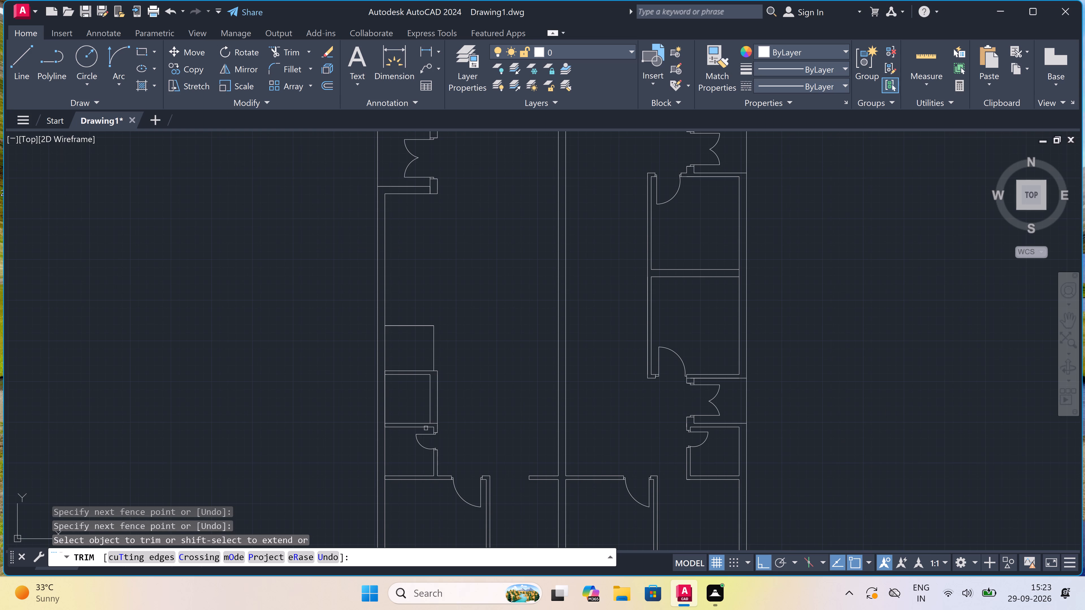
{"action": "scroll", "coordinate": [432, 427], "scroll_direction": "up", "scroll_amount": 6}
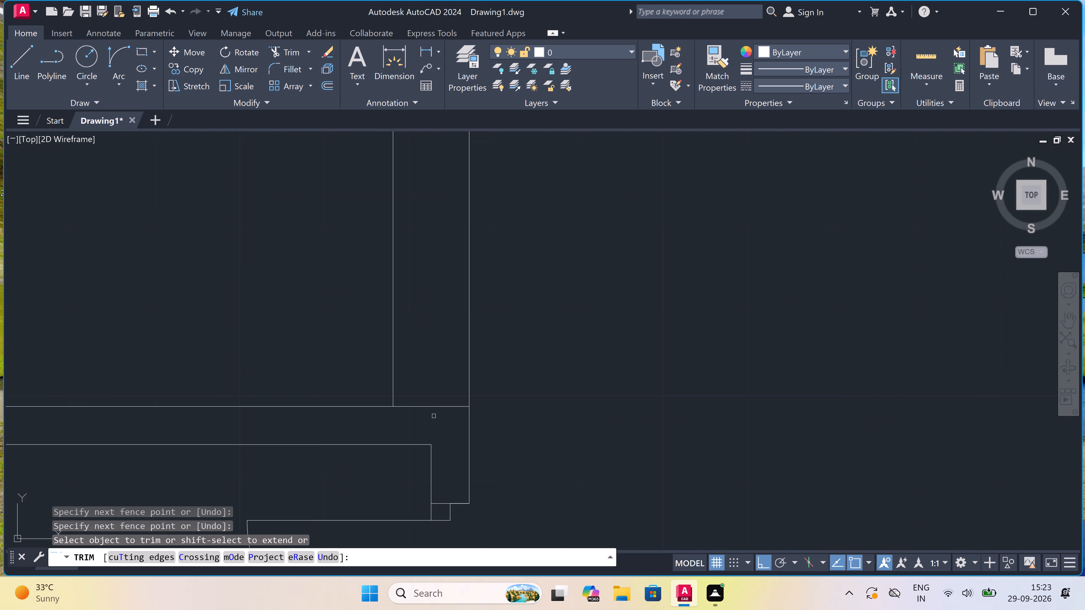
{"action": "left_click", "coordinate": [434, 416]}
{"action": "left_click", "coordinate": [424, 358]}
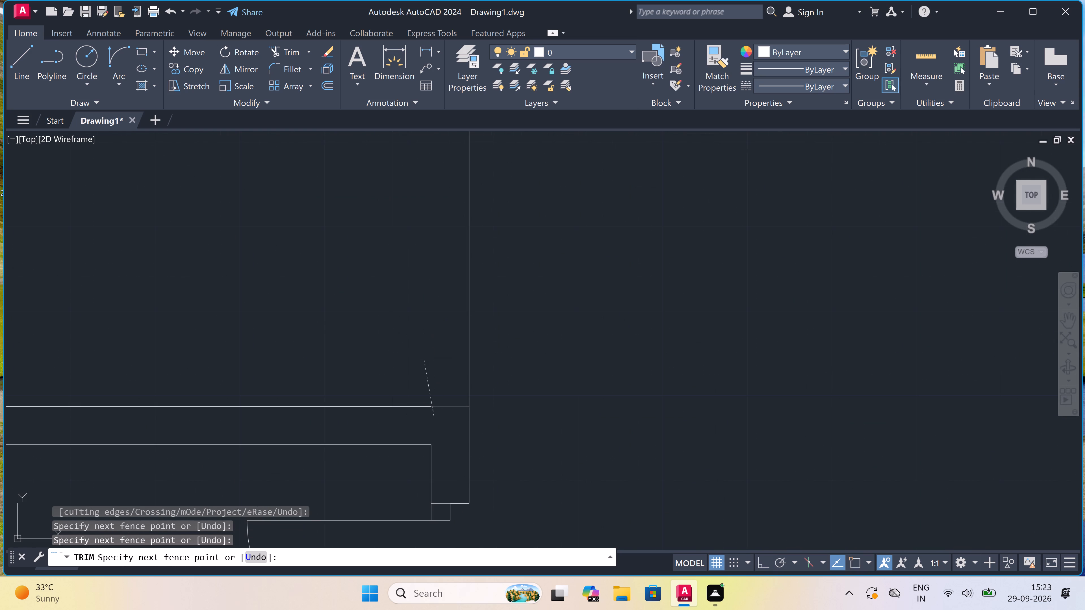
{"action": "left_click", "coordinate": [411, 396]}
{"action": "left_click", "coordinate": [410, 413]}
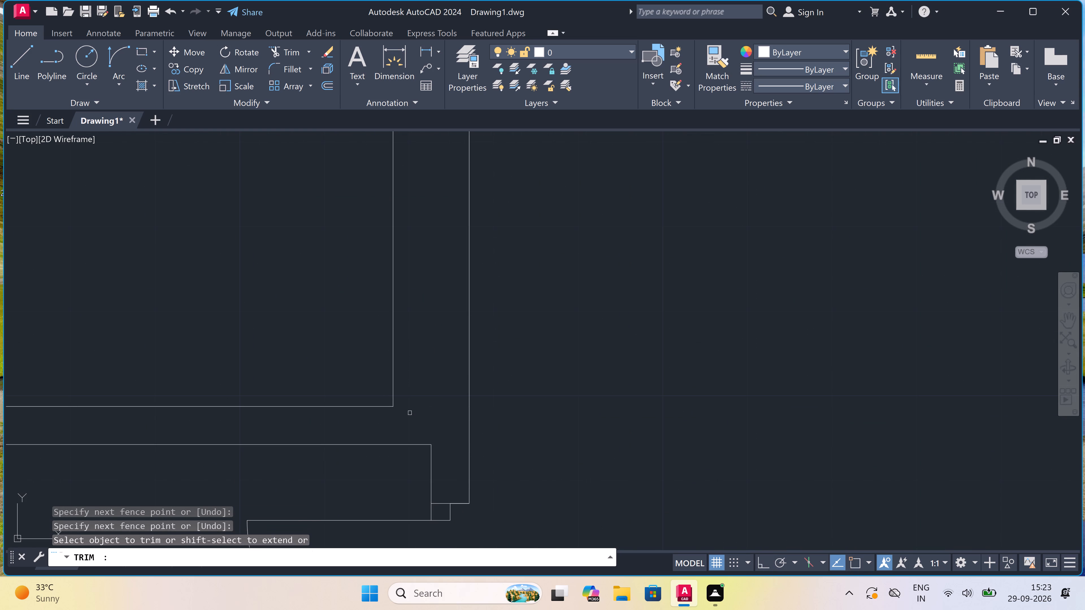
{"action": "scroll", "coordinate": [414, 392], "scroll_direction": "down", "scroll_amount": 2}
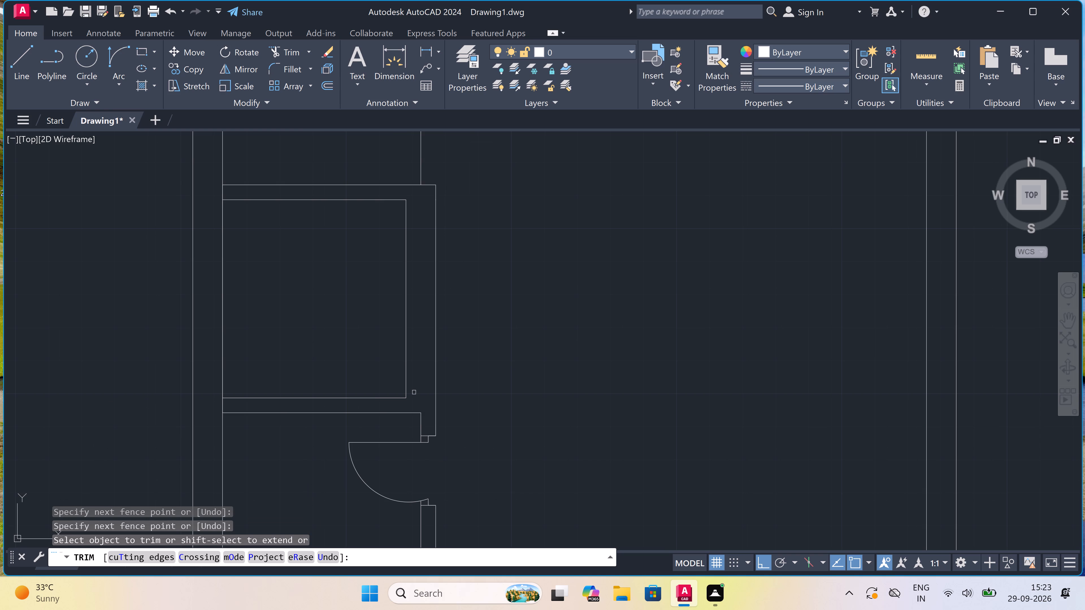
{"action": "scroll", "coordinate": [414, 391], "scroll_direction": "down", "scroll_amount": 2}
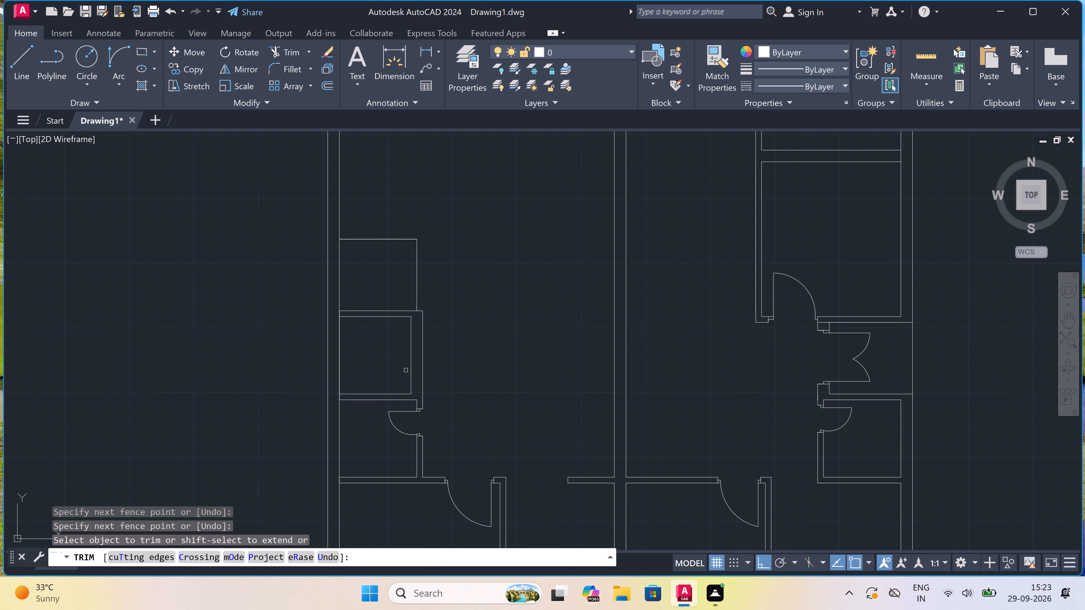
{"action": "key", "text": "Escape"}
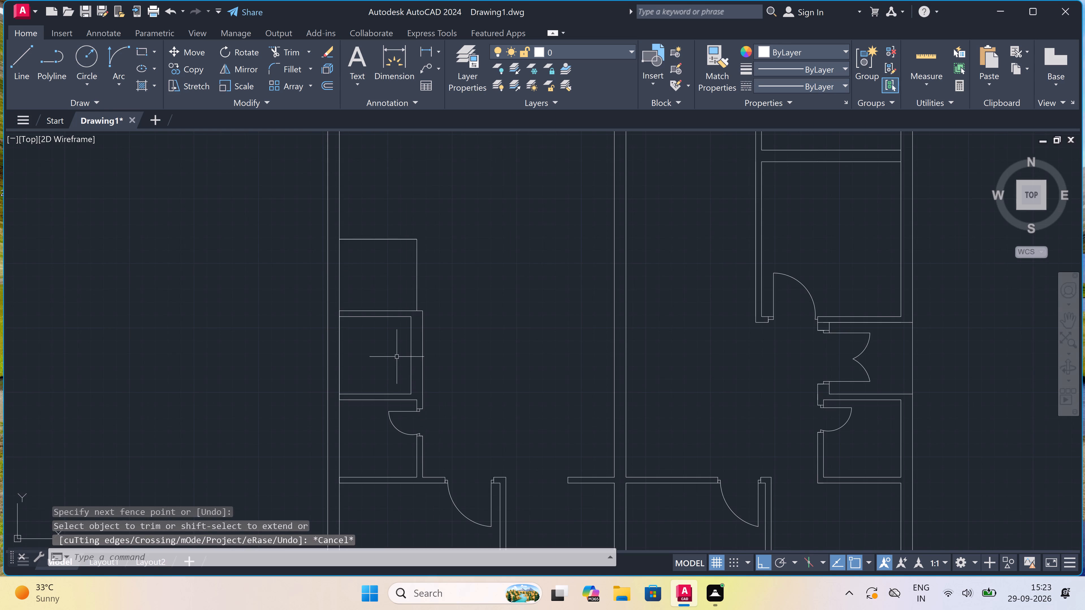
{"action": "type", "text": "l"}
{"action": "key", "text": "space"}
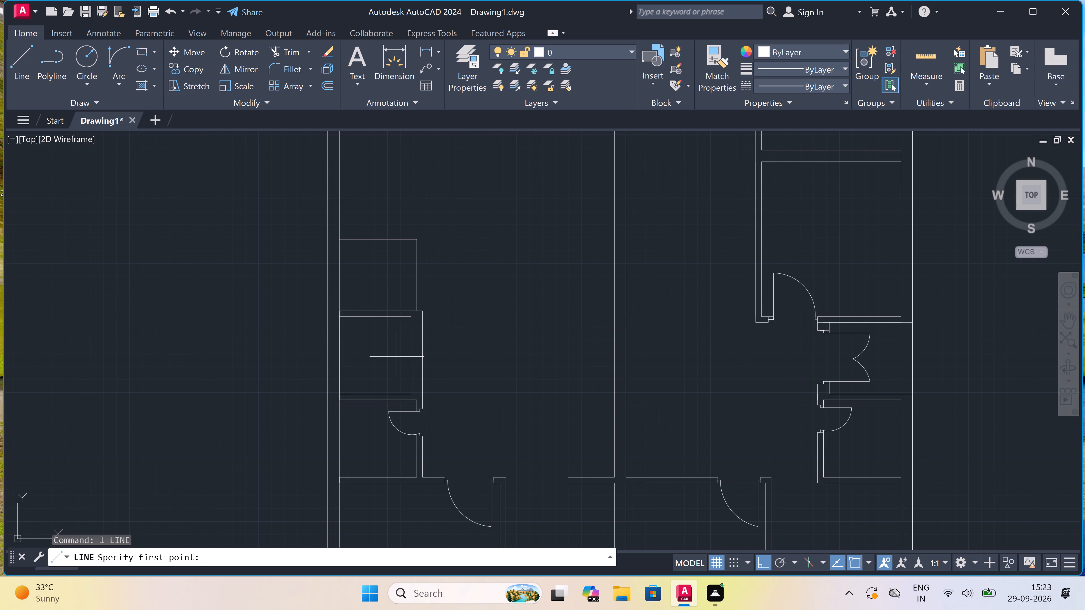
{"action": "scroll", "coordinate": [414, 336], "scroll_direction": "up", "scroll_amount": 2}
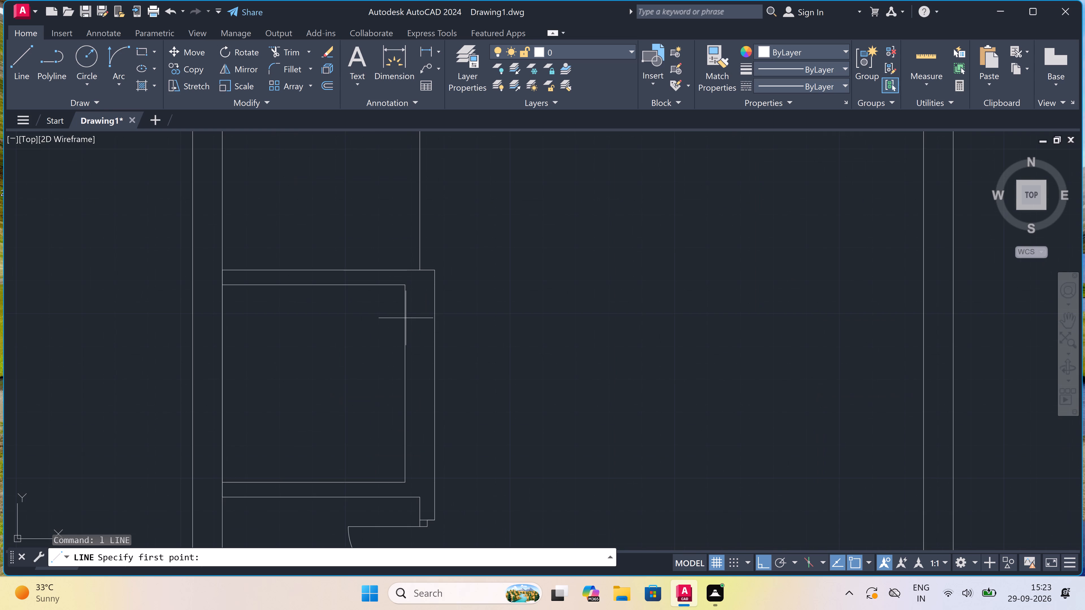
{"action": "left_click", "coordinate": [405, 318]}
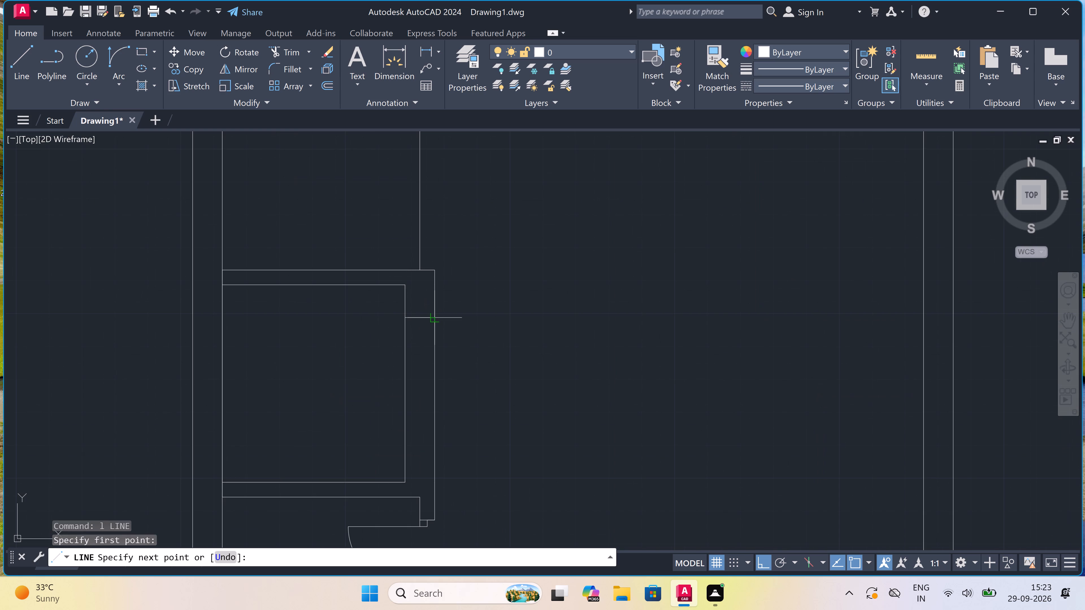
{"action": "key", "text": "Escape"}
Draw a north jamb line across the small room's 9" east wall, with a 2" southward stop from its midpoint and a 3' leaf running west.
{"action": "scroll", "coordinate": [418, 313], "scroll_direction": "up", "scroll_amount": 1}
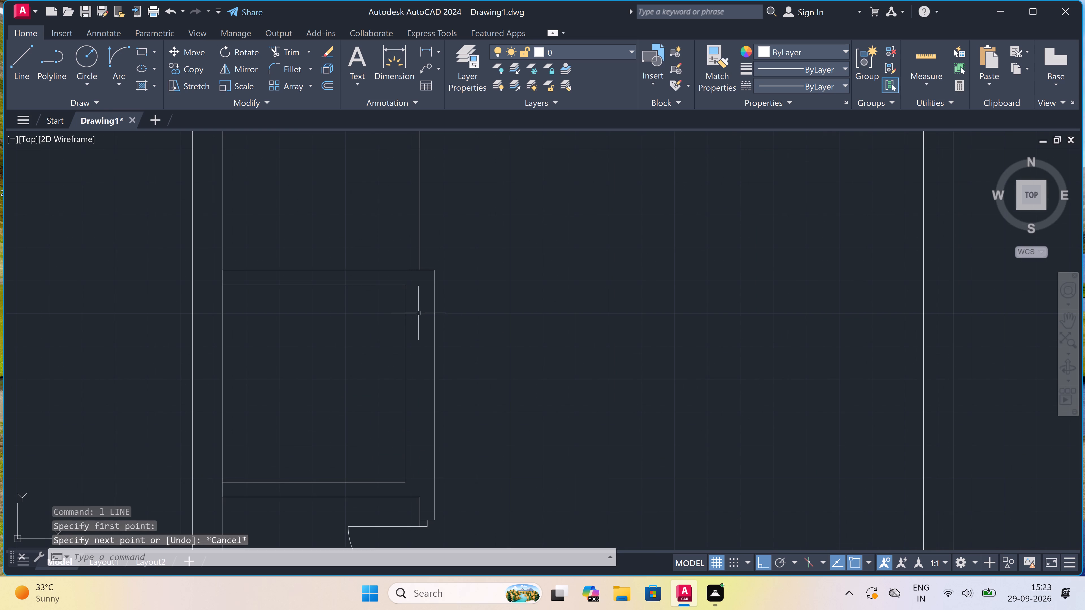
{"action": "key", "text": "space"}
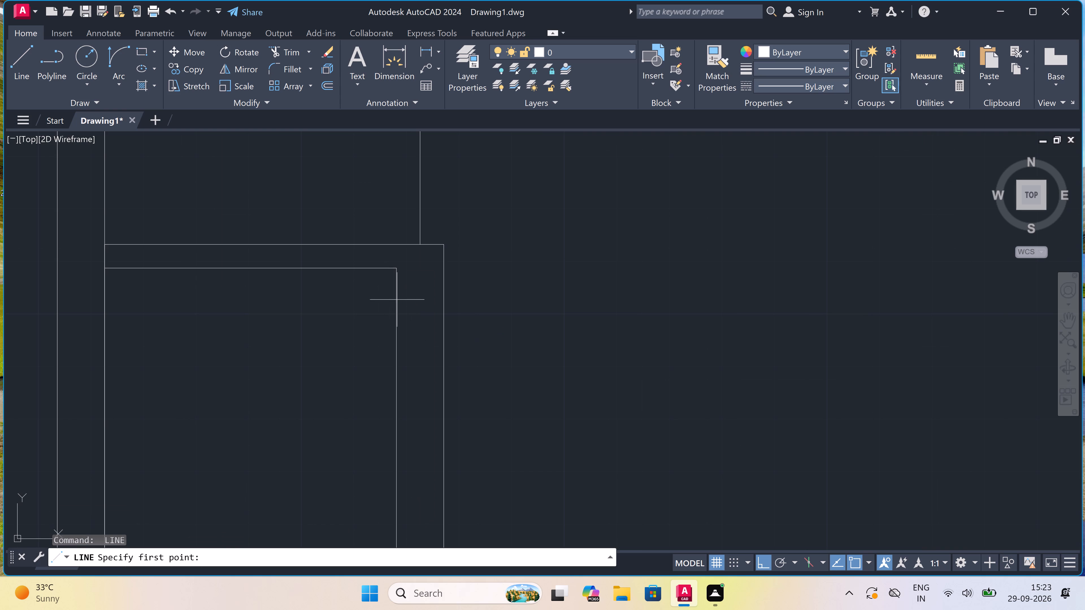
{"action": "left_click", "coordinate": [400, 296]}
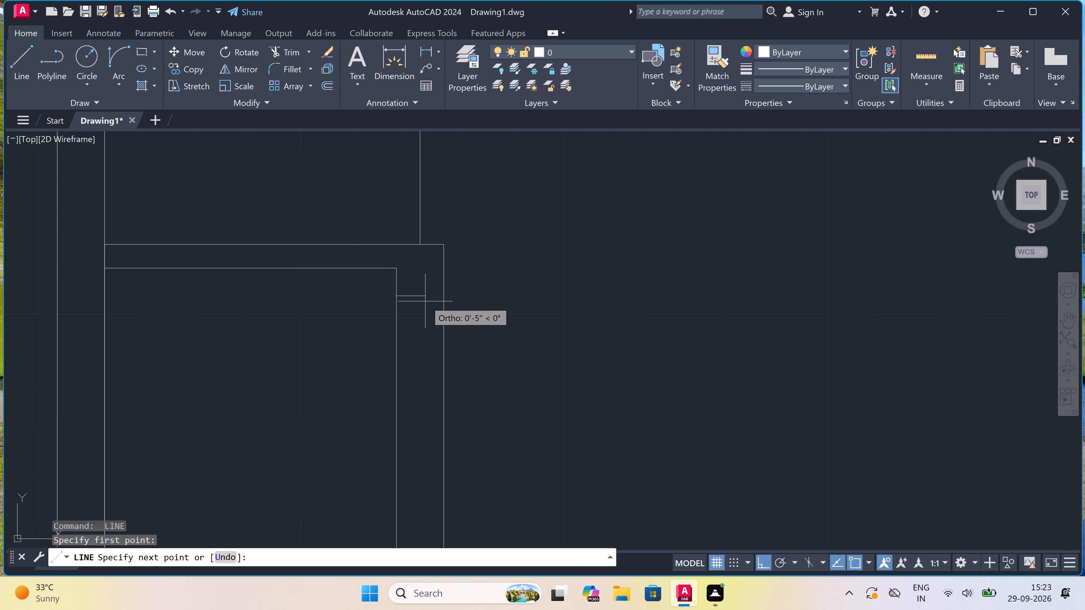
{"action": "left_click", "coordinate": [441, 300]}
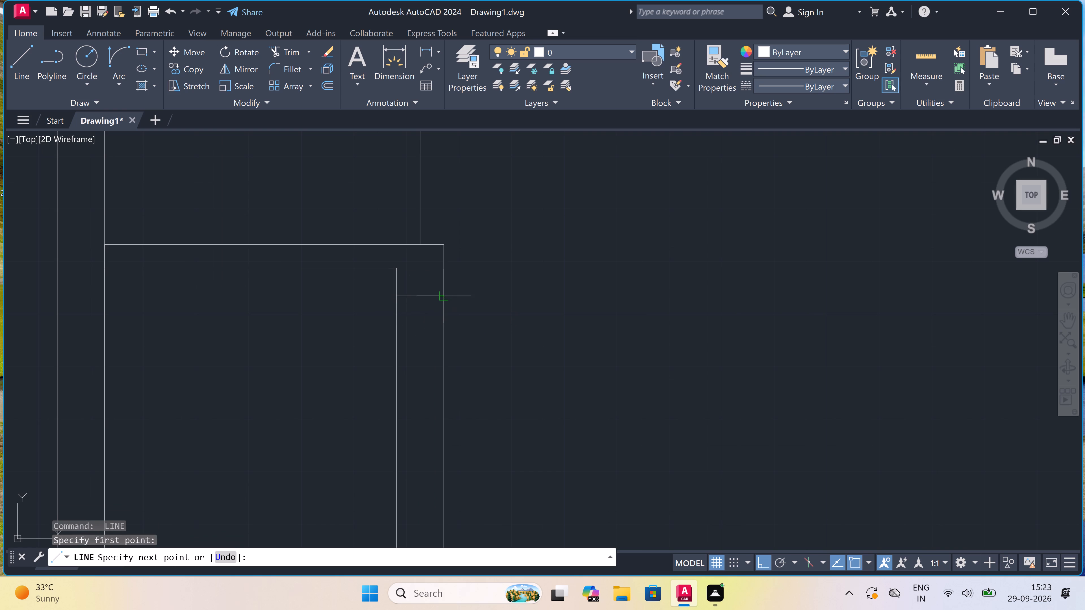
{"action": "left_click", "coordinate": [419, 297]}
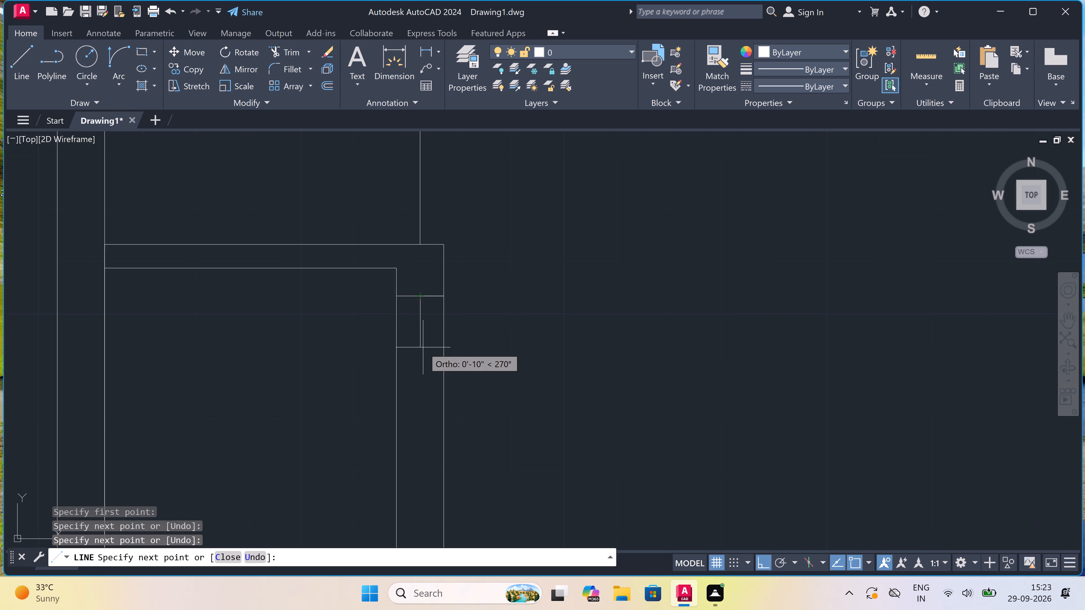
{"action": "key", "text": "2"}
{"action": "key", "text": "shift+quotedbl"}
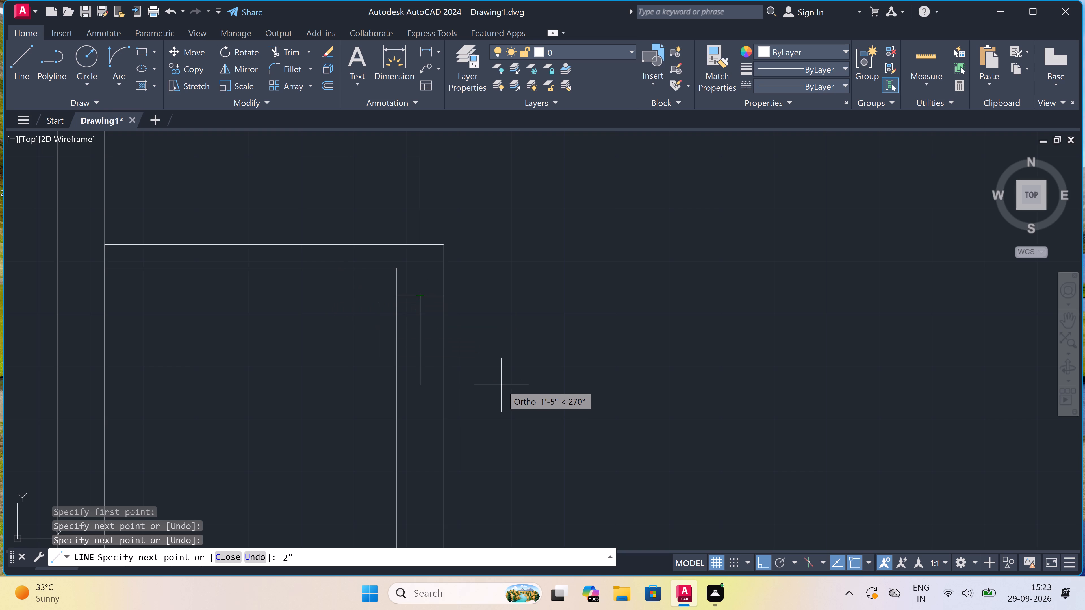
{"action": "key", "text": "space"}
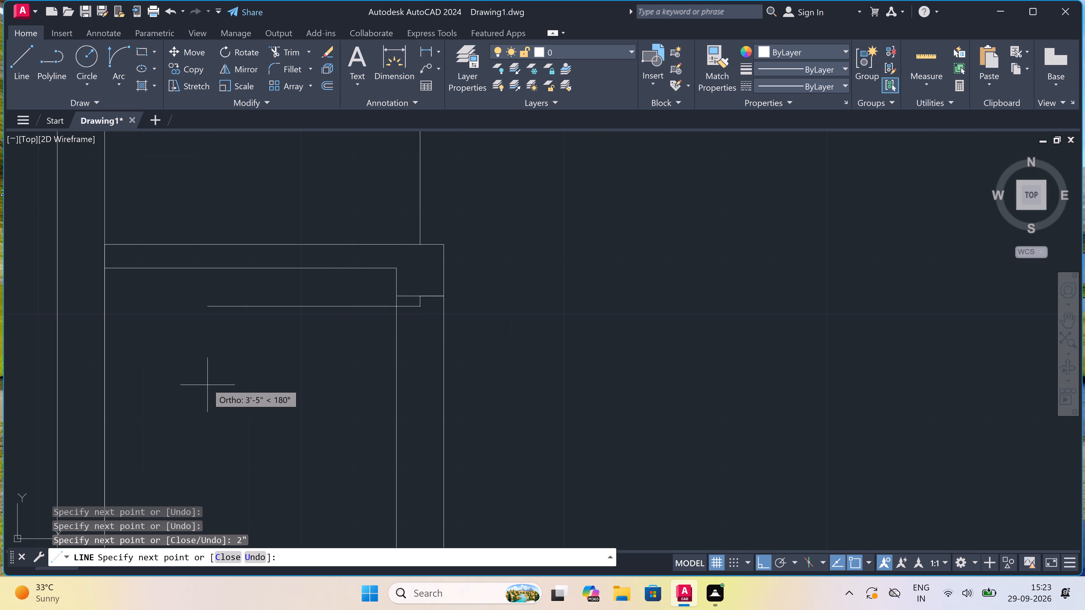
{"action": "type", "text": "3'"}
{"action": "key", "text": "space"}
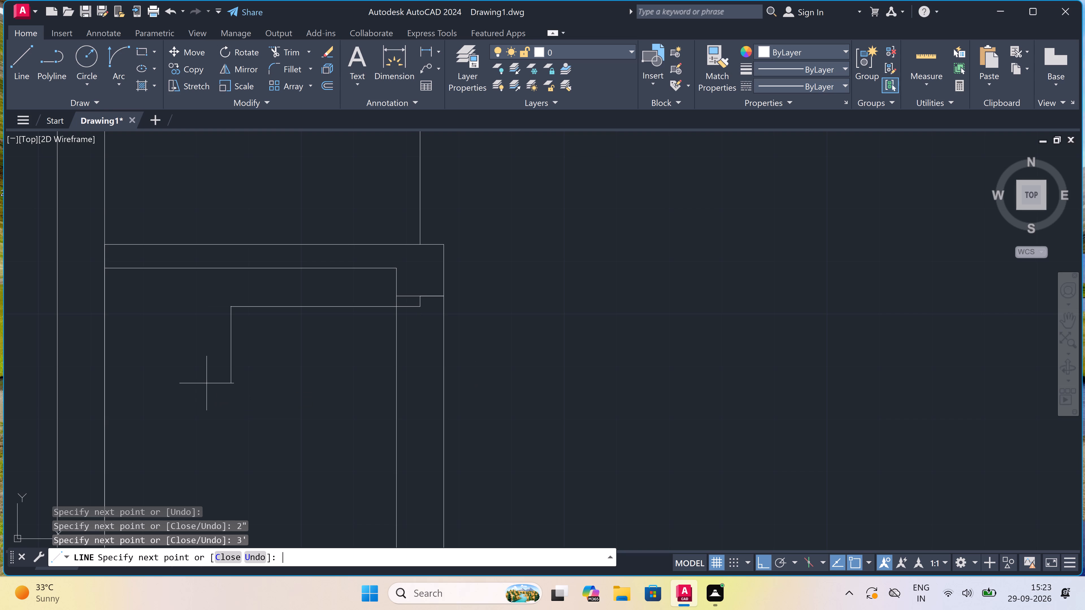
{"action": "key", "text": "Escape"}
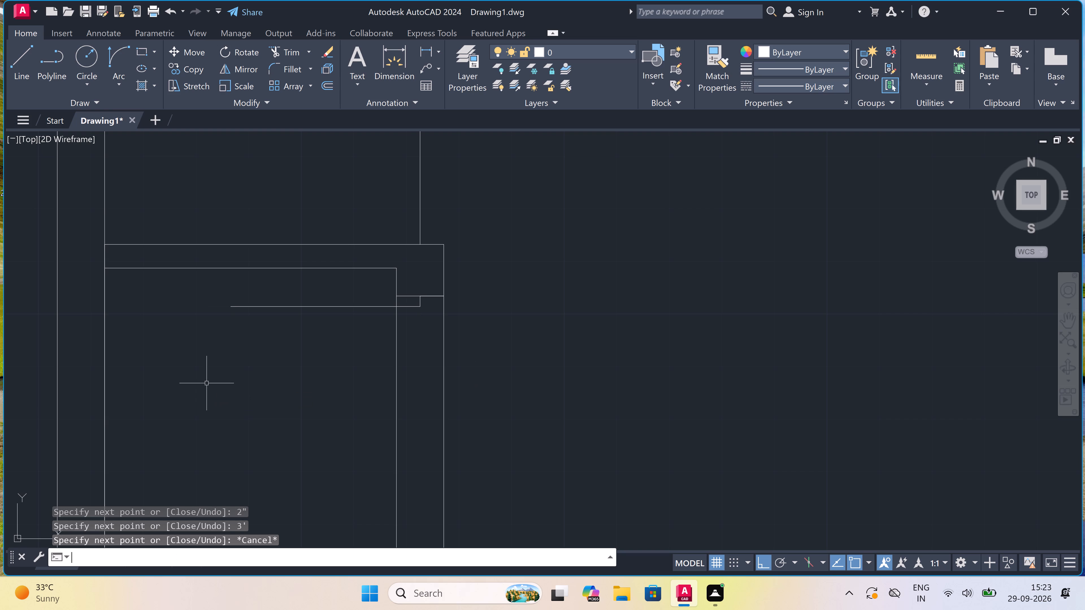
Draw a matching south jamb across the same east wall, with a 2" northward stop from its midpoint and a 3' leaf running west.
{"action": "key", "text": "space"}
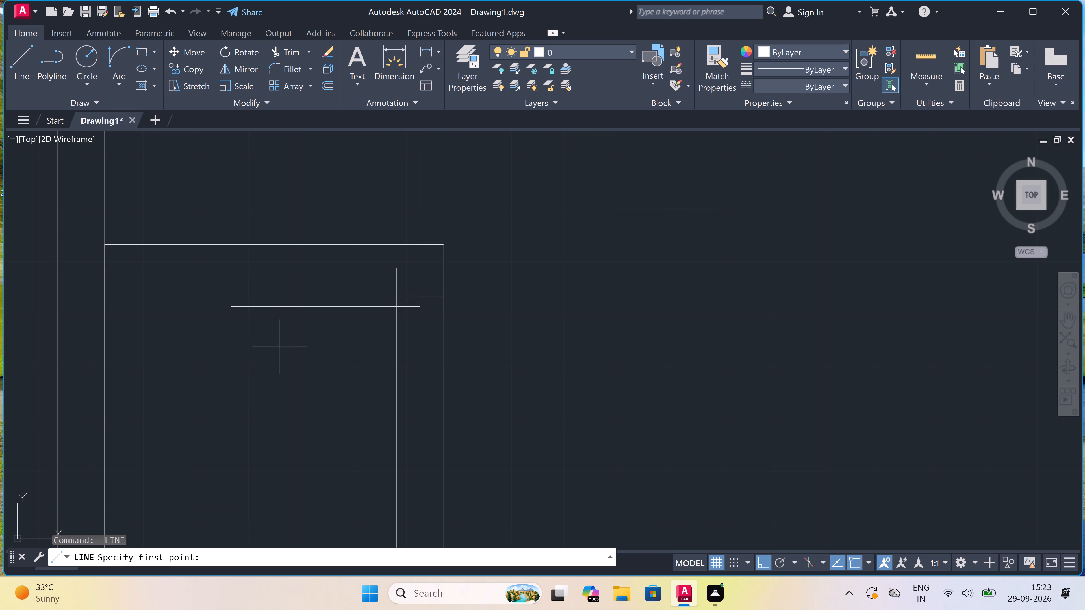
{"action": "scroll", "coordinate": [313, 322], "scroll_direction": "down", "scroll_amount": 2}
{"action": "scroll", "coordinate": [326, 432], "scroll_direction": "up", "scroll_amount": 1}
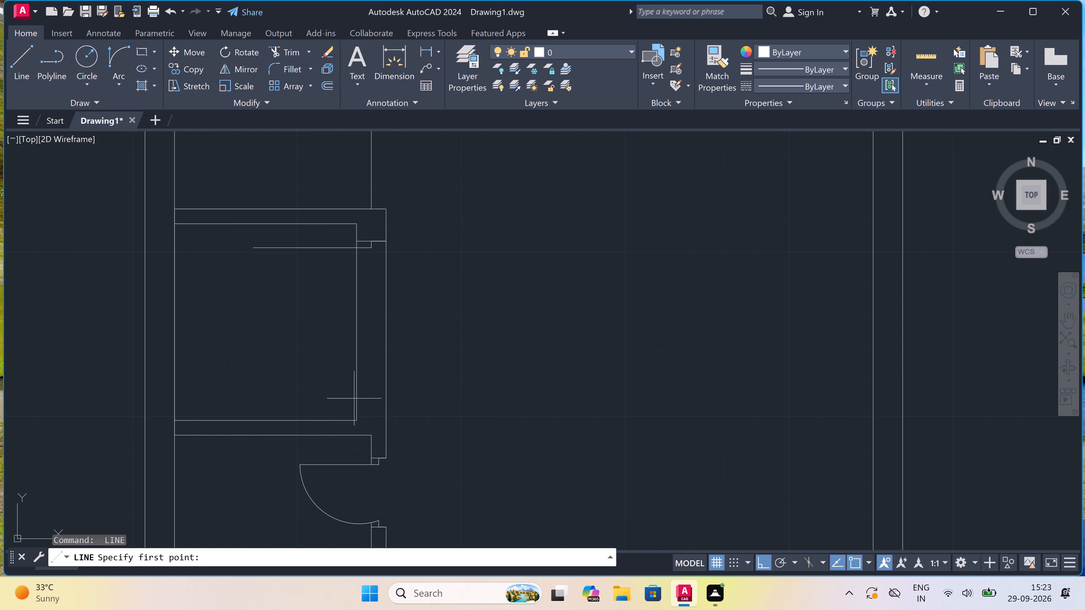
{"action": "left_click", "coordinate": [357, 397]}
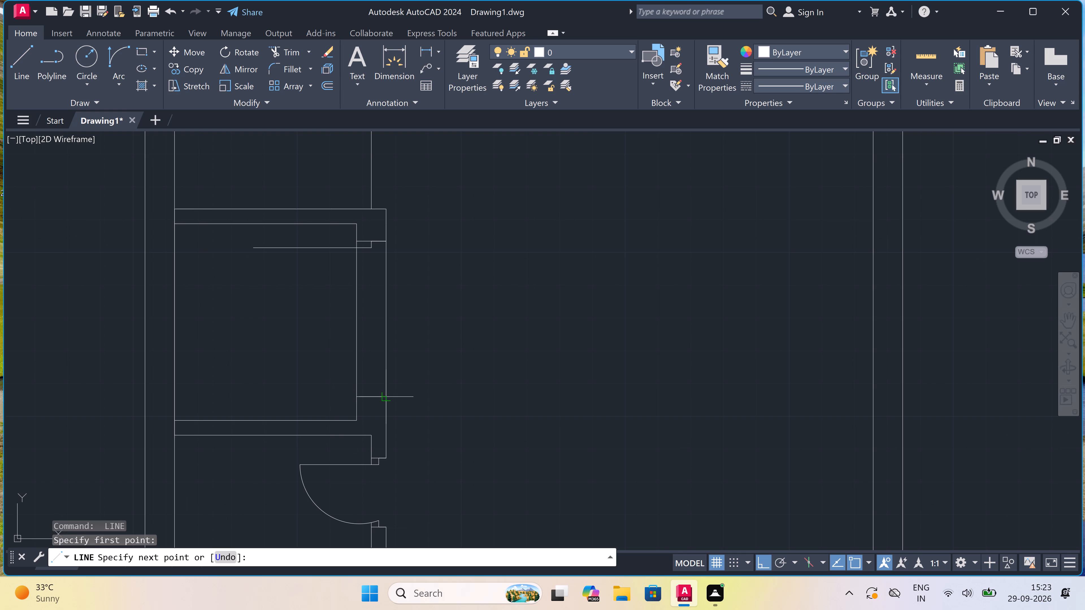
{"action": "left_click", "coordinate": [388, 395]}
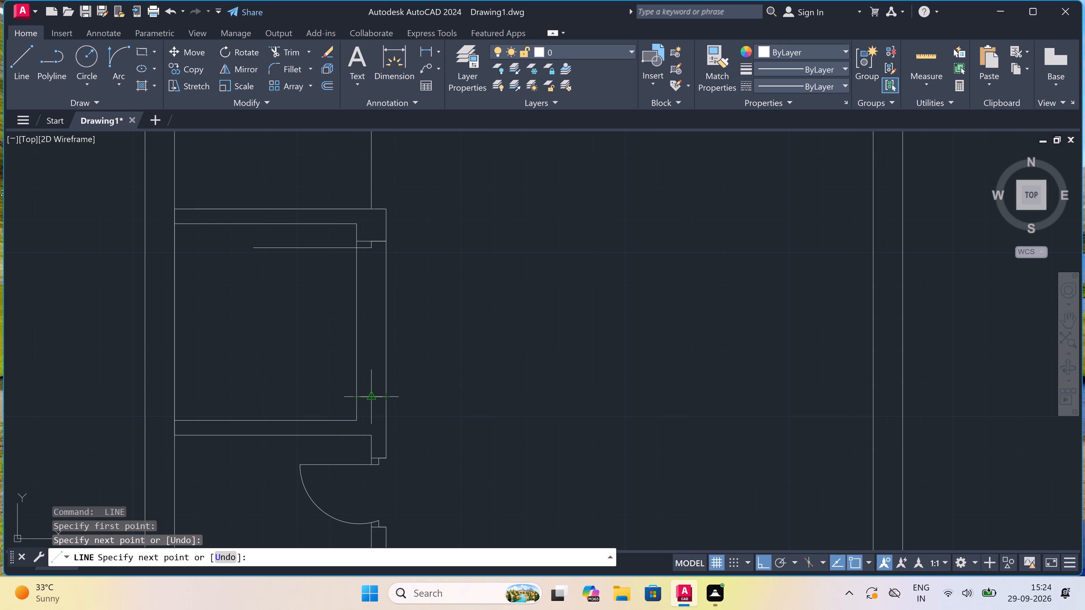
{"action": "left_click", "coordinate": [367, 395]}
{"action": "key", "text": "2"}
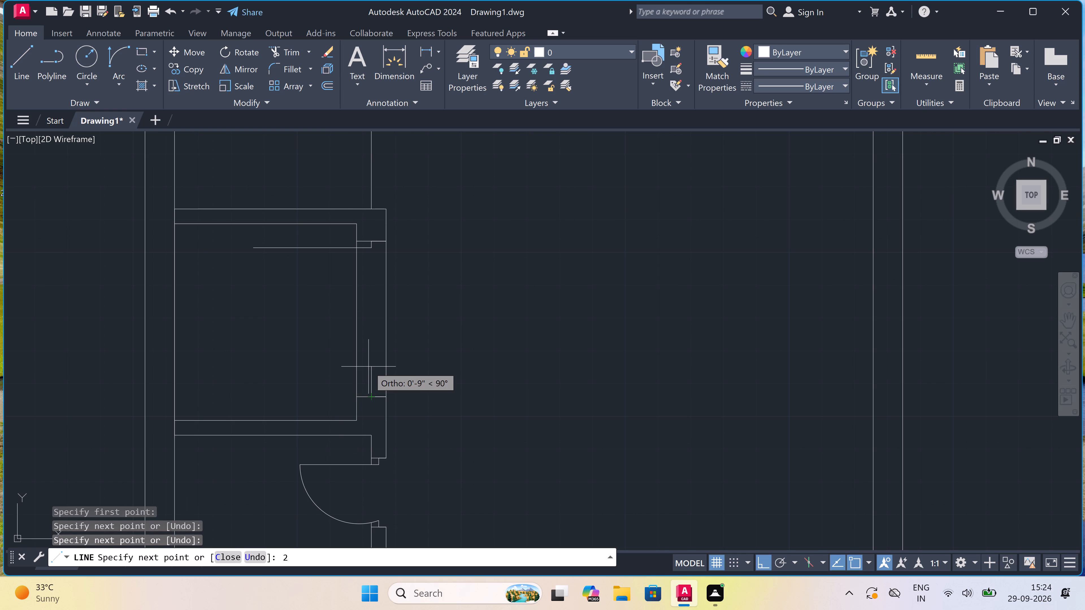
{"action": "type", "text": "\""}
{"action": "key", "text": "space"}
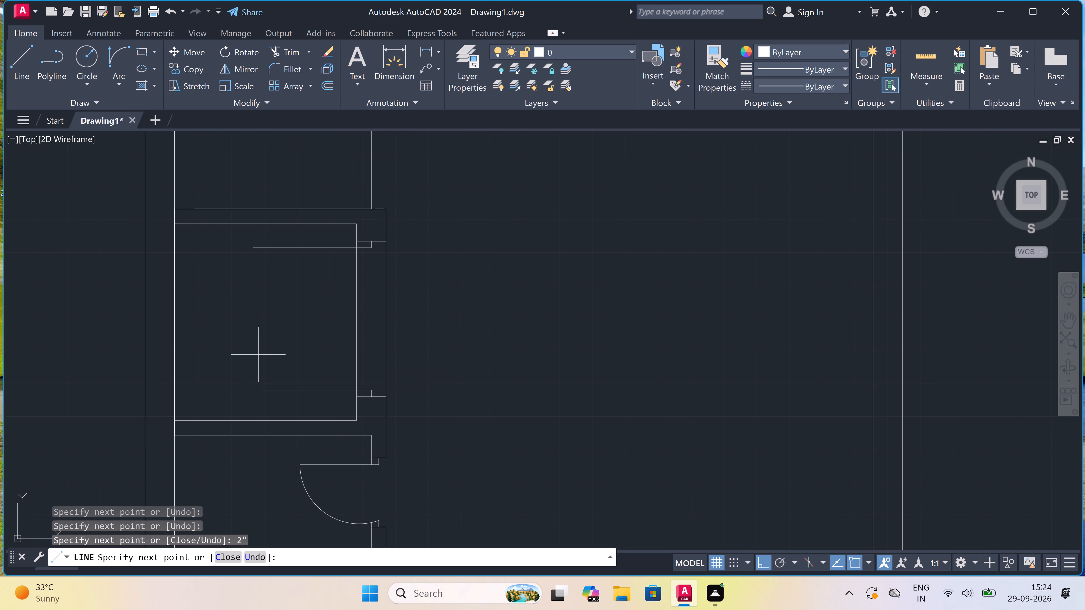
{"action": "type", "text": "3'"}
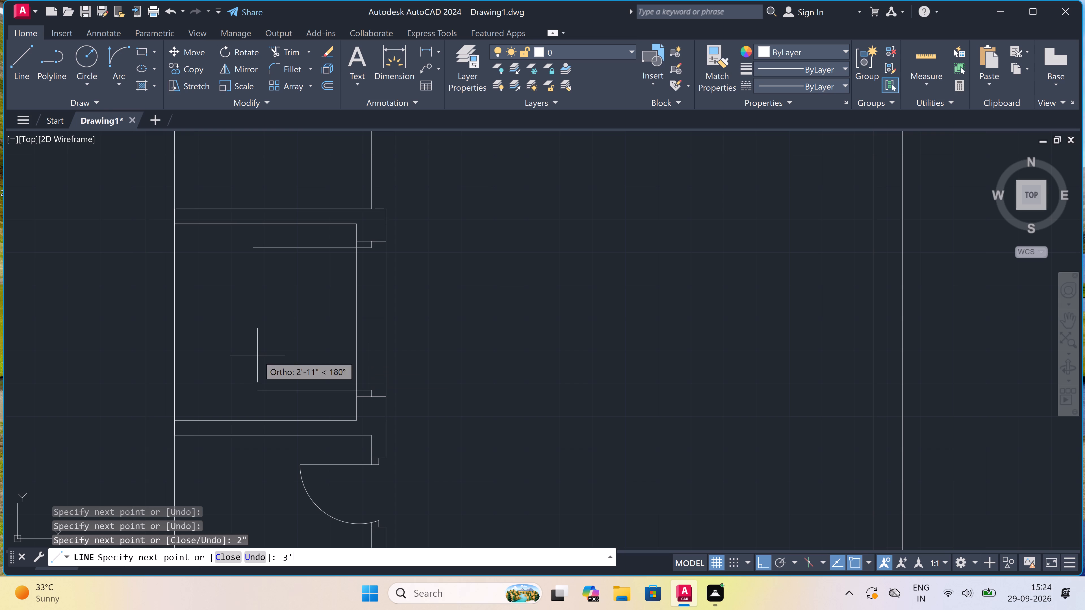
{"action": "key", "text": "space"}
{"action": "key", "text": "Escape"}
Draw a short line about 3" long westward from the wall's inner face, roughly midway between the two door leaves.
{"action": "key", "text": "space"}
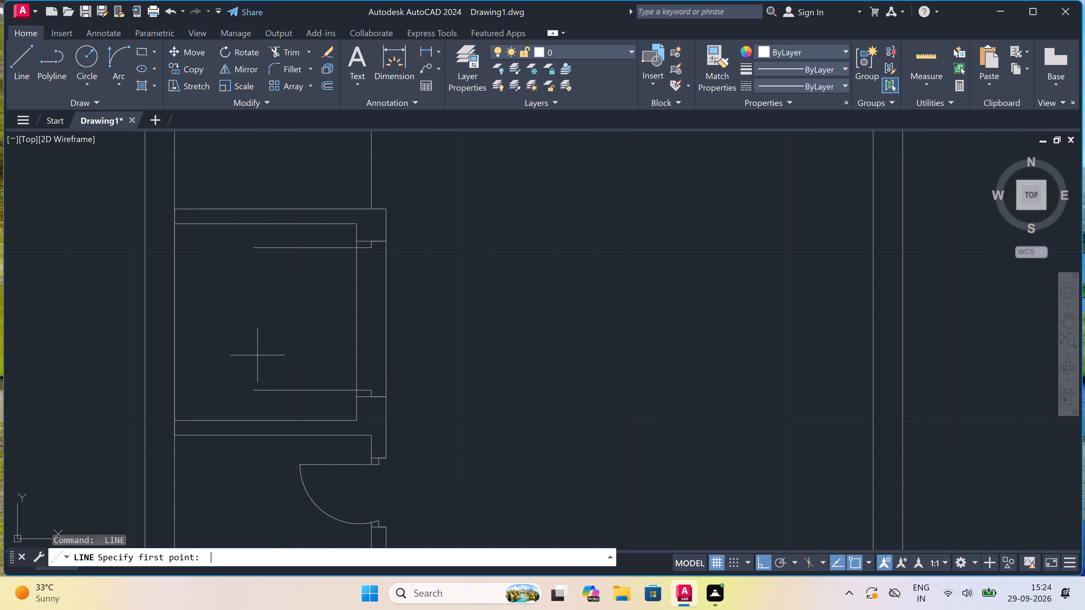
{"action": "scroll", "coordinate": [329, 332], "scroll_direction": "up", "scroll_amount": 1}
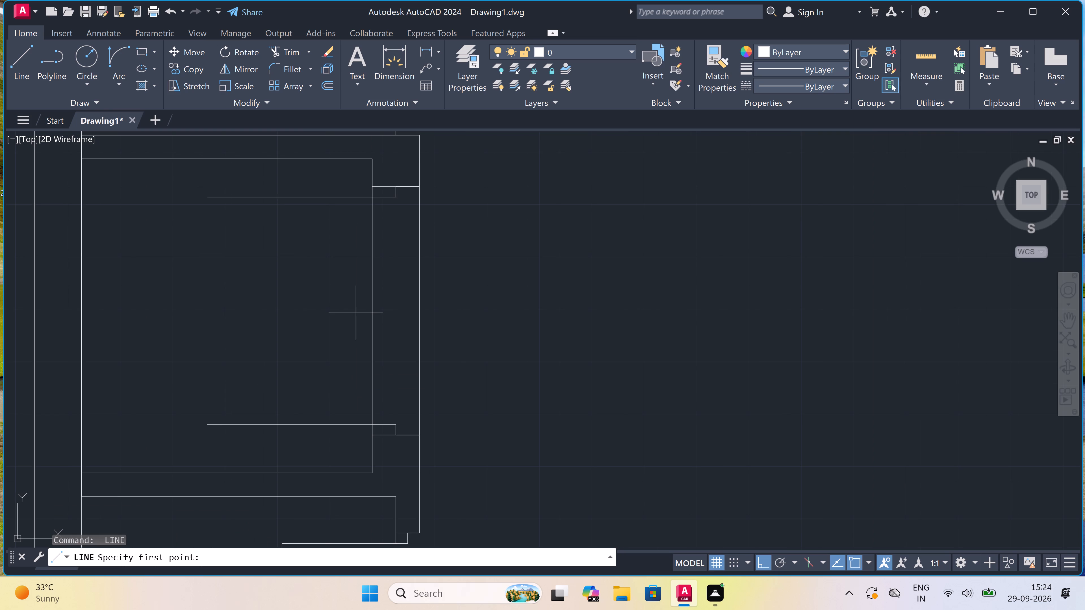
{"action": "scroll", "coordinate": [373, 308], "scroll_direction": "up", "scroll_amount": 1}
{"action": "left_click", "coordinate": [374, 308]}
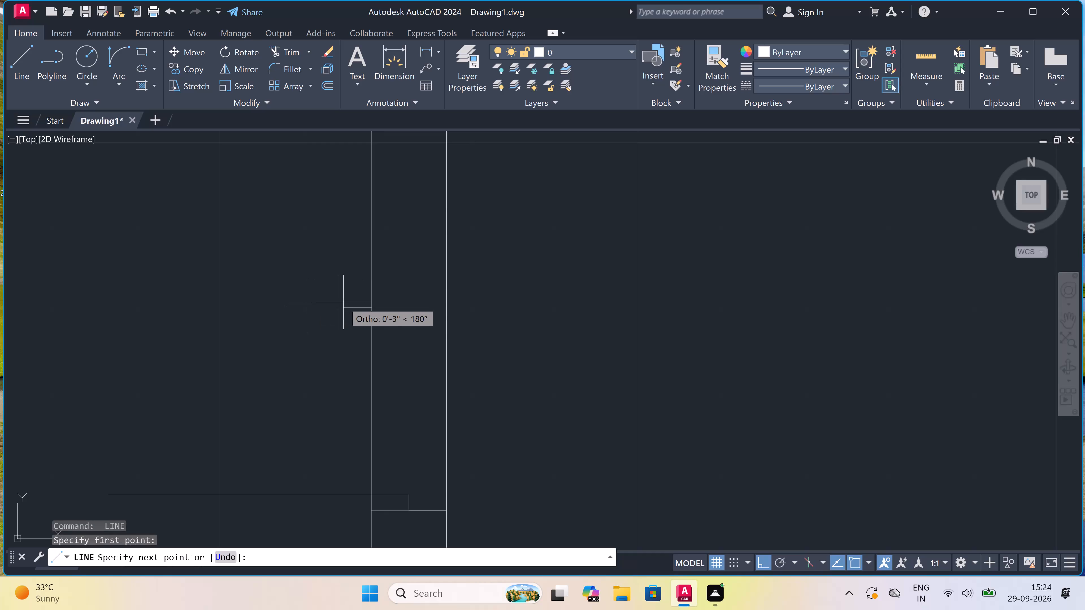
{"action": "left_click", "coordinate": [343, 302]}
{"action": "key", "text": "Escape"}
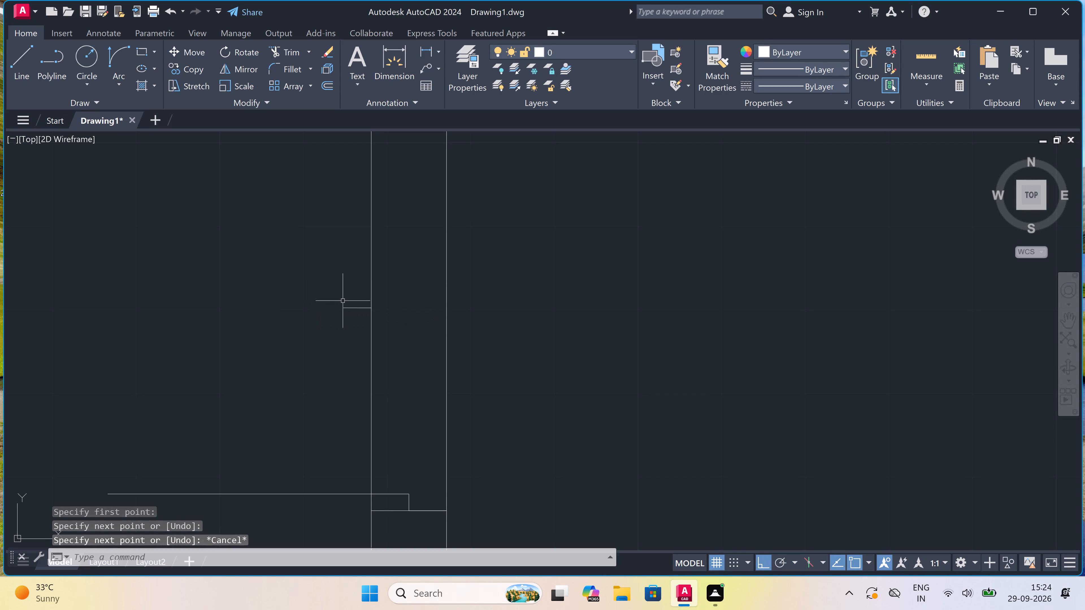
Draw the north leaf's swing arc from its west end to the short marker line's east end, with the start tangent pointing south.
{"action": "scroll", "coordinate": [343, 301], "scroll_direction": "down", "scroll_amount": 2}
{"action": "scroll", "coordinate": [346, 271], "scroll_direction": "up", "scroll_amount": 1}
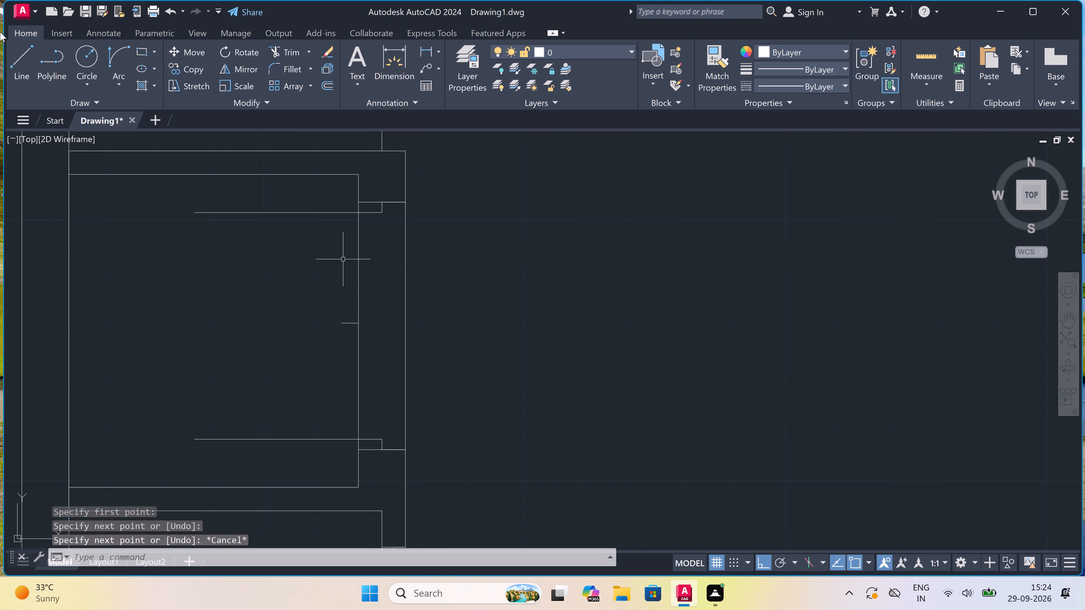
{"action": "left_click", "coordinate": [115, 55]}
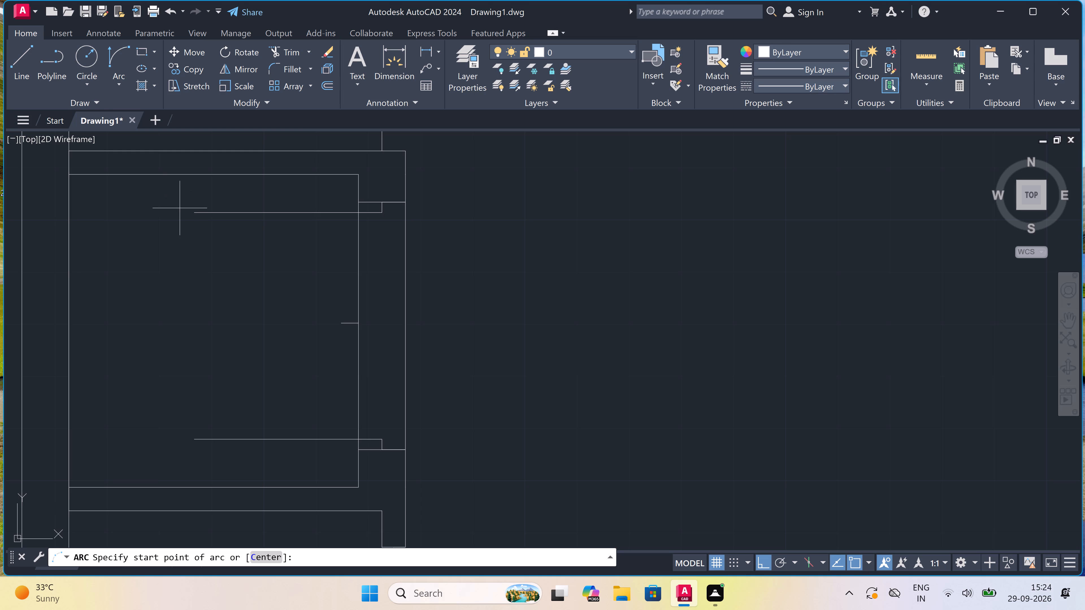
{"action": "left_click", "coordinate": [199, 209]}
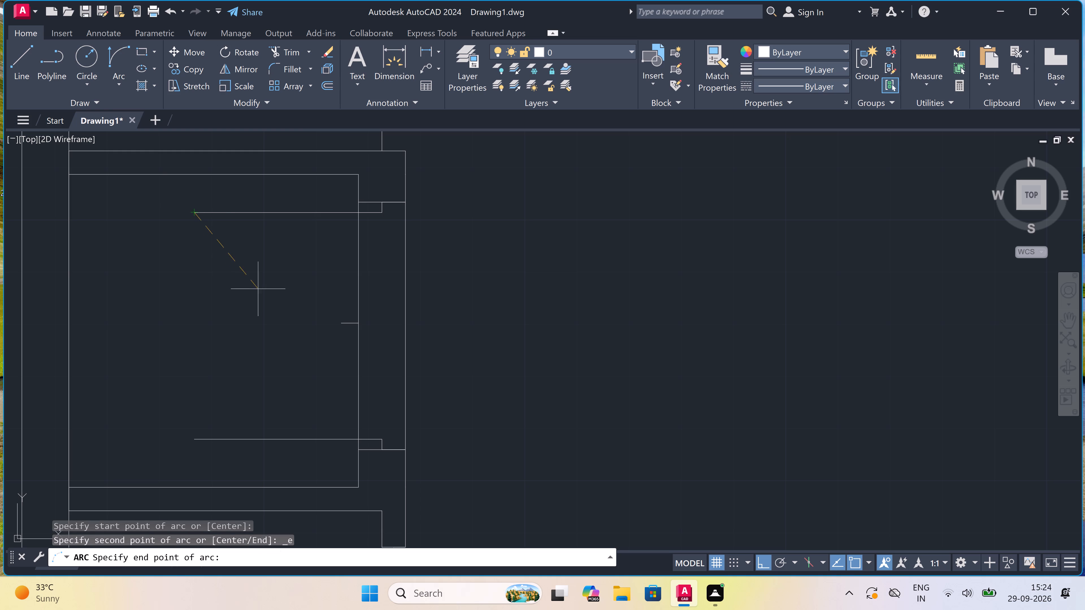
{"action": "left_click", "coordinate": [361, 321]}
{"action": "left_click", "coordinate": [278, 392]}
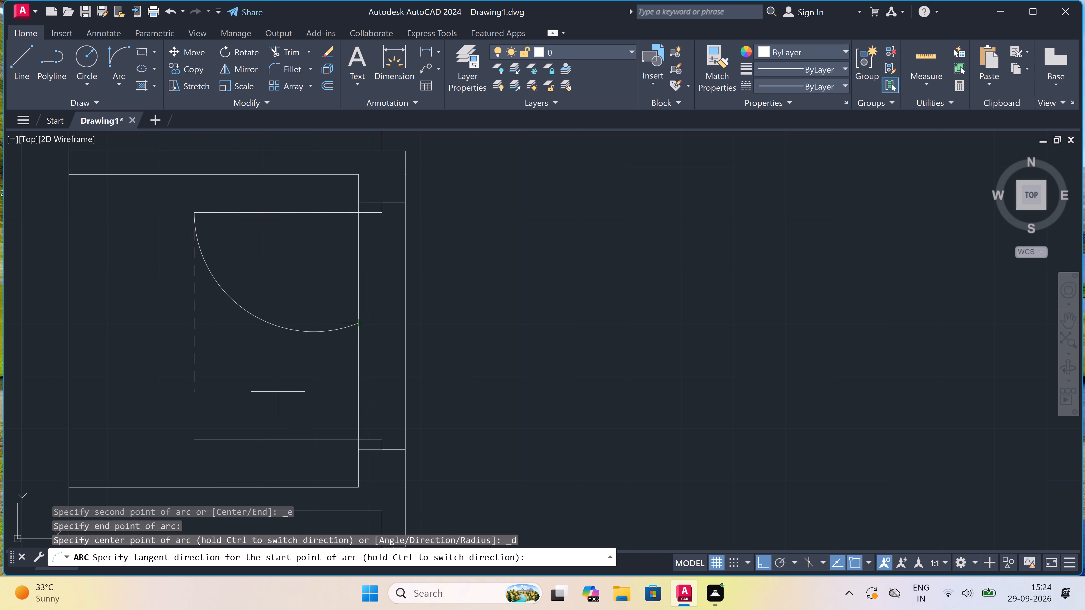
Draw a three-point arc from the south leaf's west end through the marker line's east end to a point just outside the east wall.
{"action": "key", "text": "space"}
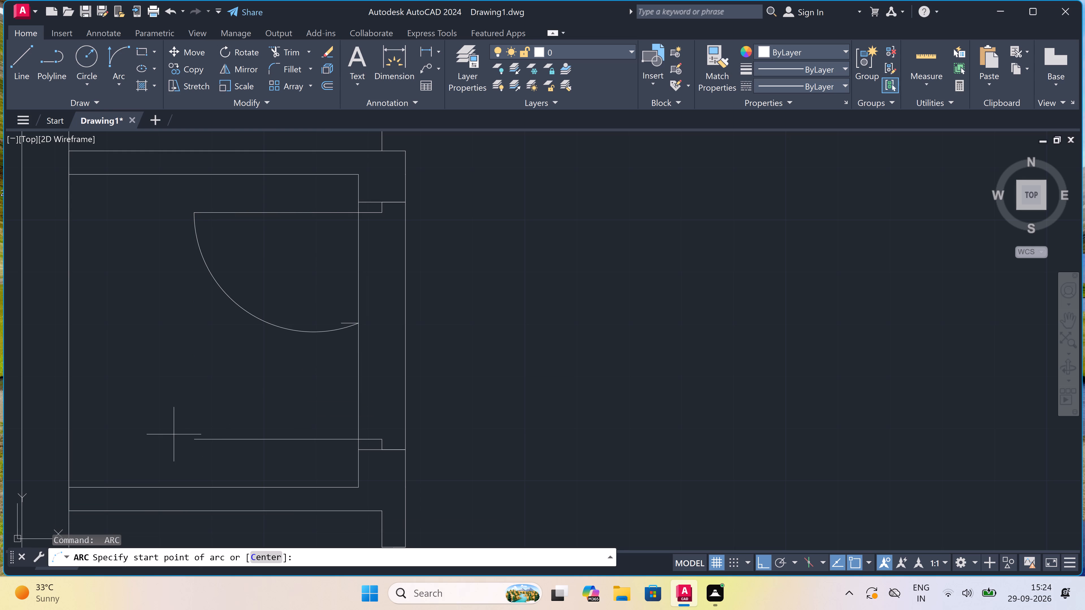
{"action": "left_click", "coordinate": [191, 436]}
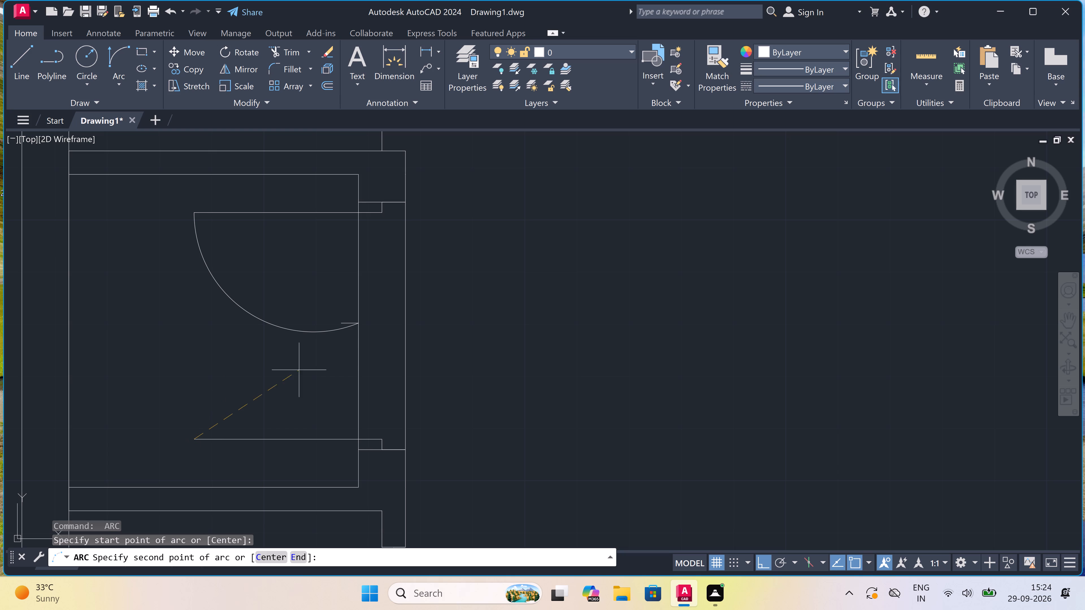
{"action": "left_click", "coordinate": [357, 322]}
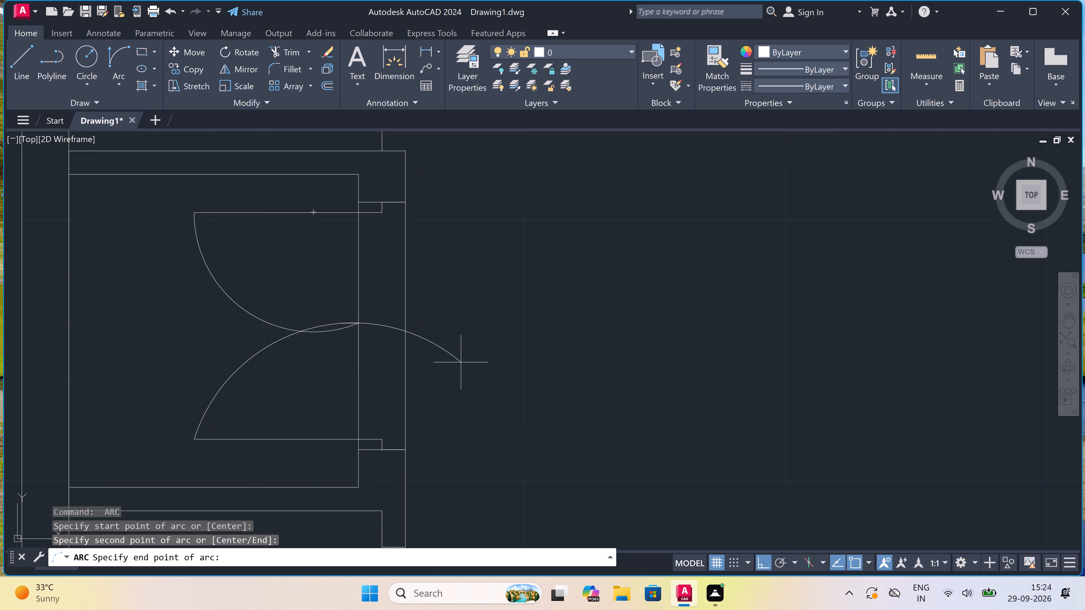
{"action": "left_click", "coordinate": [449, 395]}
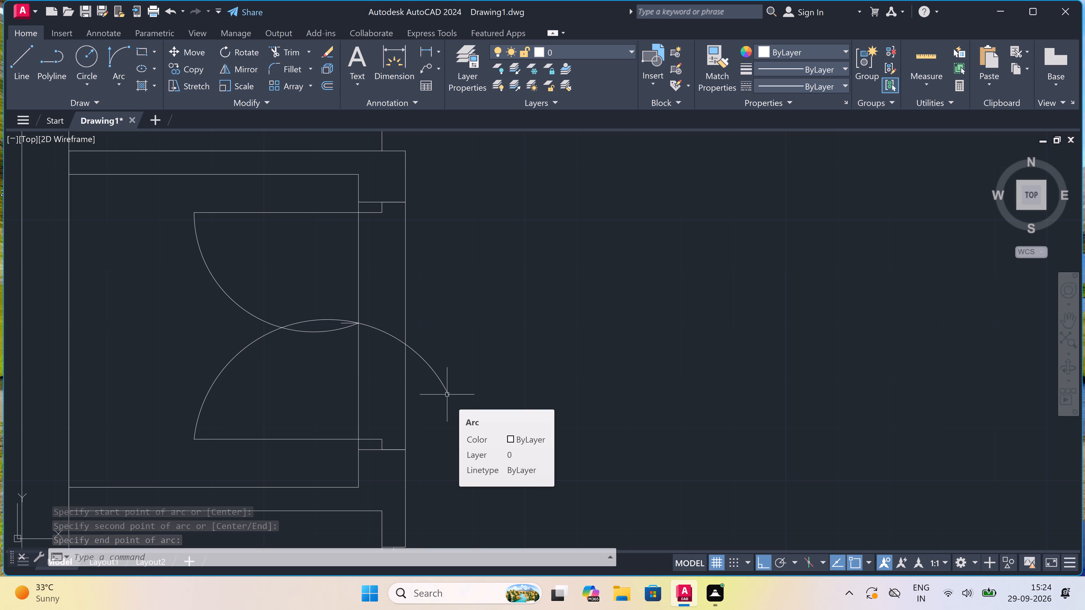
Trim the wall lines, overlapping swing-arc ends and short marker line out of the double-door opening.
{"action": "type", "text": "tr"}
{"action": "key", "text": "space"}
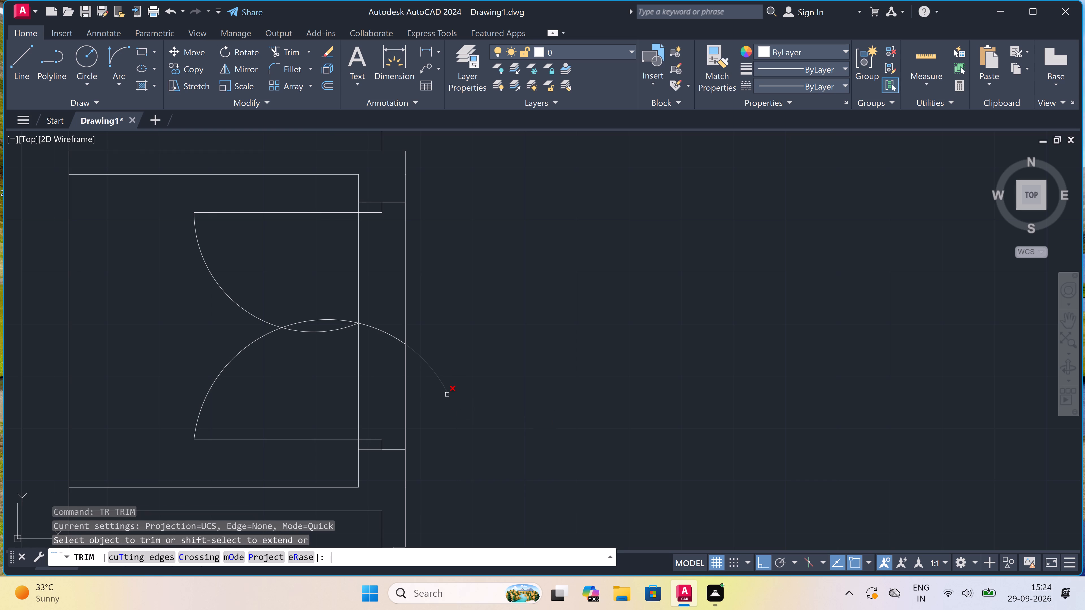
{"action": "left_click", "coordinate": [435, 367]}
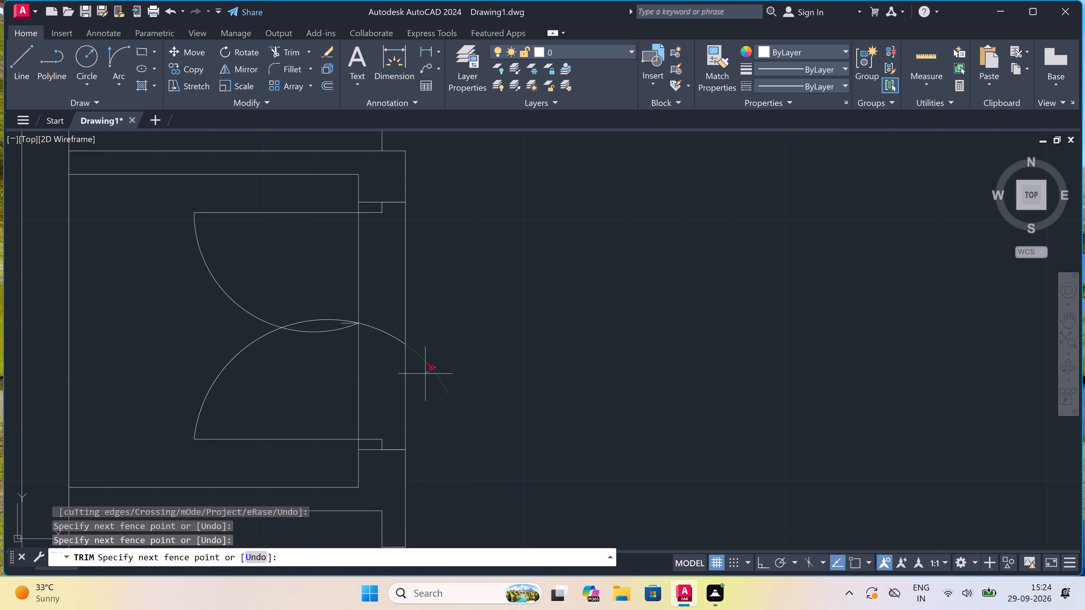
{"action": "left_click", "coordinate": [250, 382]}
{"action": "left_click", "coordinate": [287, 361]}
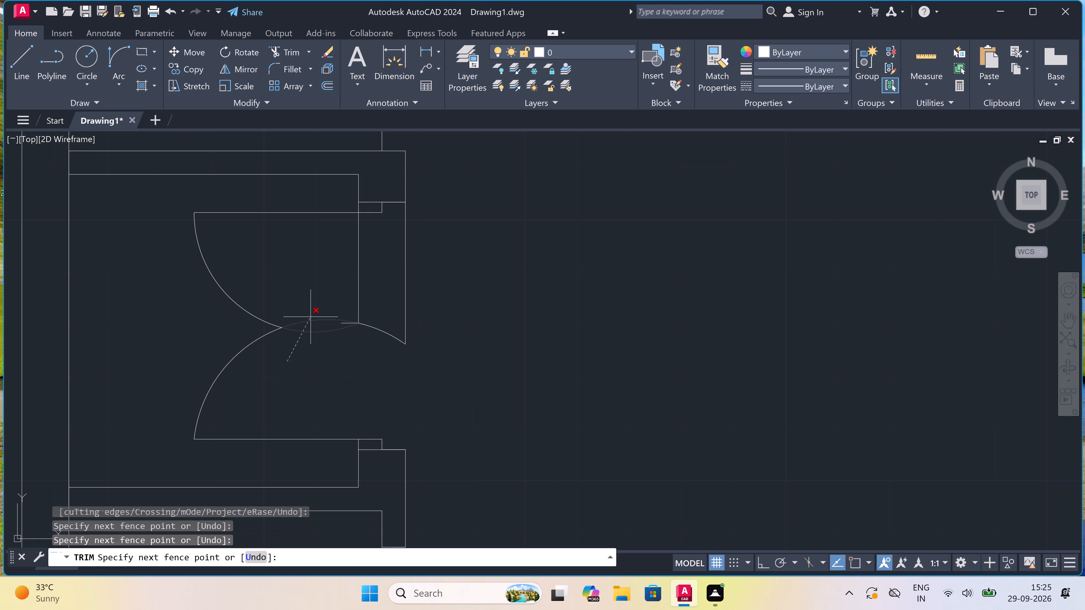
{"action": "left_click", "coordinate": [313, 306]}
{"action": "left_click", "coordinate": [317, 288]}
{"action": "left_click", "coordinate": [460, 281]}
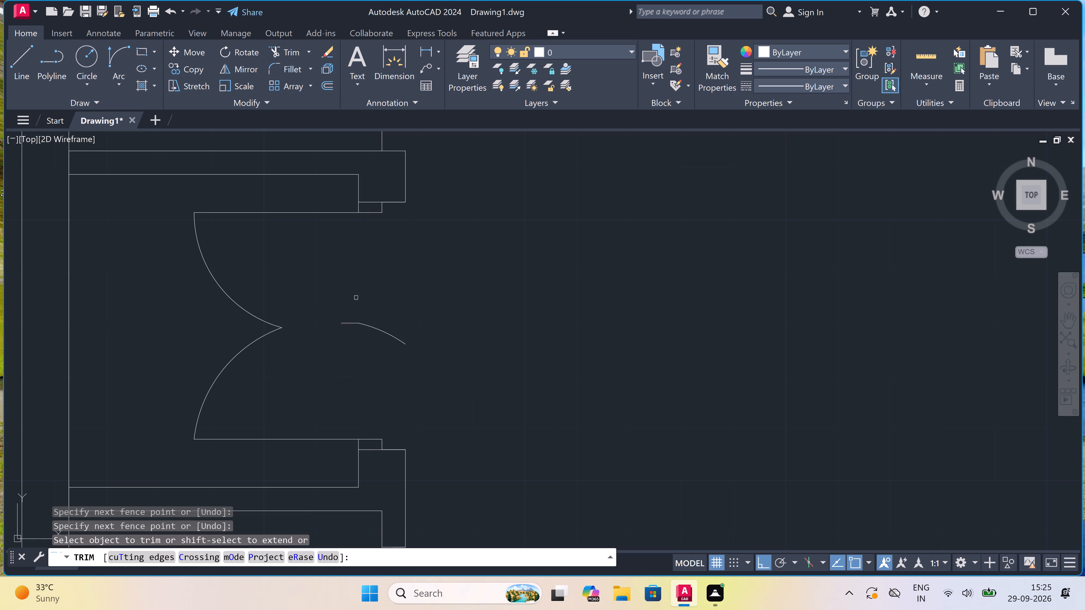
{"action": "left_click", "coordinate": [354, 299]}
{"action": "left_click", "coordinate": [367, 367]}
{"action": "left_click", "coordinate": [353, 309]}
{"action": "left_click", "coordinate": [350, 345]}
{"action": "scroll", "coordinate": [352, 307], "scroll_direction": "down", "scroll_amount": 2}
{"action": "key", "text": "Escape"}
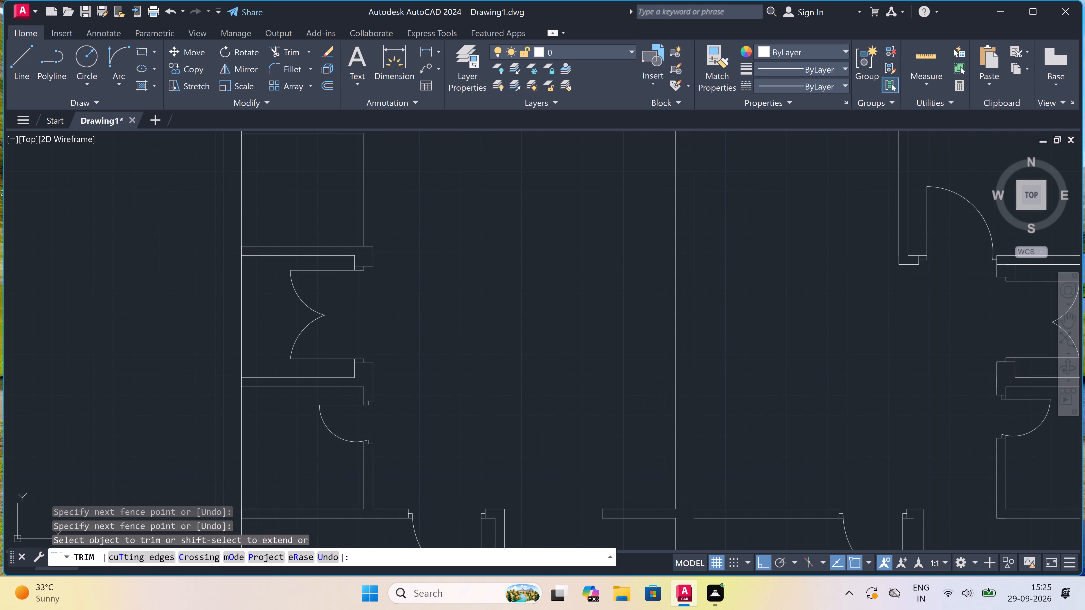
Draw inner wall lines from the small room outline's southeast corner: 4.5" west, 6'7.5" north, and west to the exterior wall's inner face.
{"action": "scroll", "coordinate": [352, 307], "scroll_direction": "down", "scroll_amount": 1}
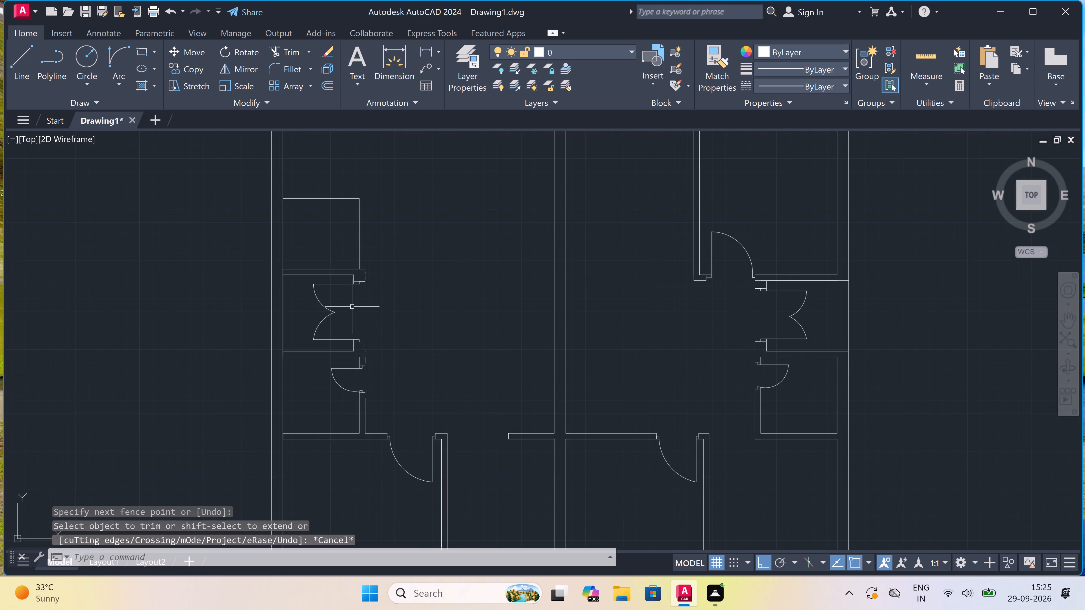
{"action": "scroll", "coordinate": [352, 307], "scroll_direction": "down", "scroll_amount": 1}
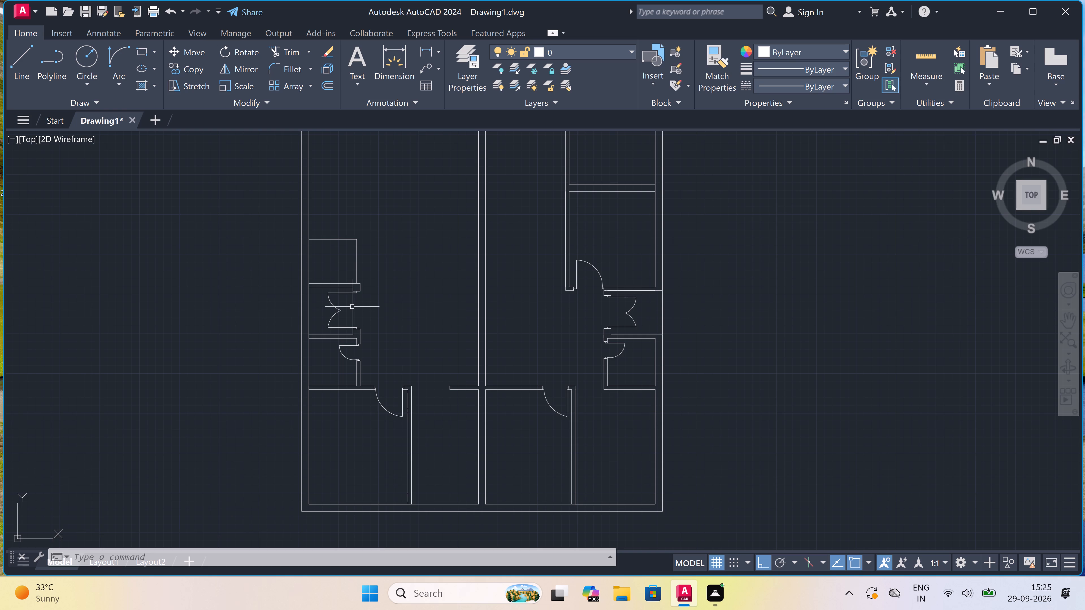
{"action": "scroll", "coordinate": [352, 307], "scroll_direction": "down", "scroll_amount": 2}
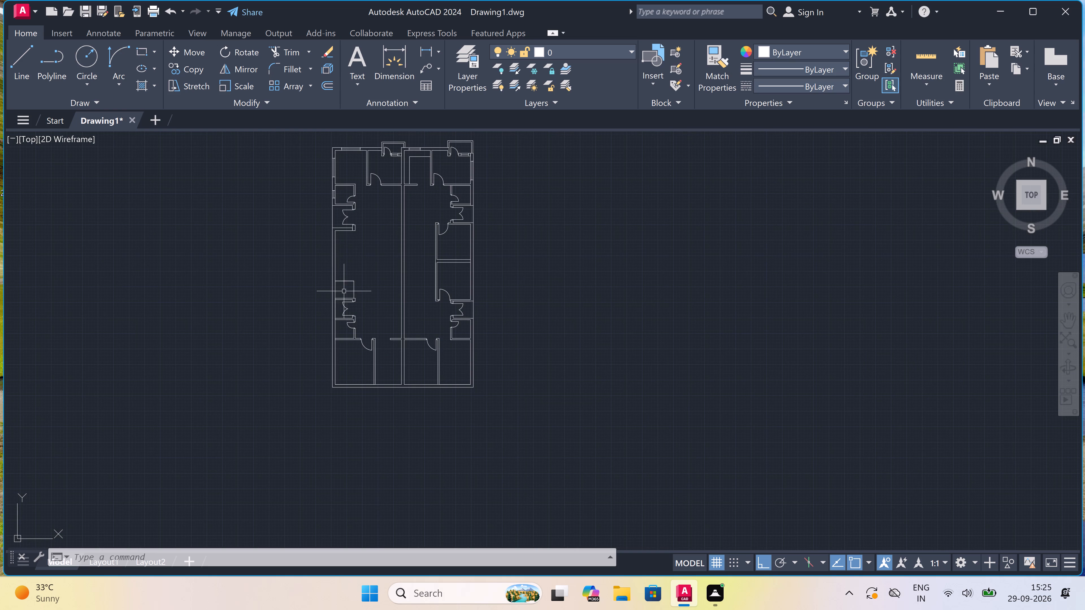
{"action": "scroll", "coordinate": [331, 245], "scroll_direction": "up", "scroll_amount": 2}
{"action": "scroll", "coordinate": [348, 325], "scroll_direction": "up", "scroll_amount": 1}
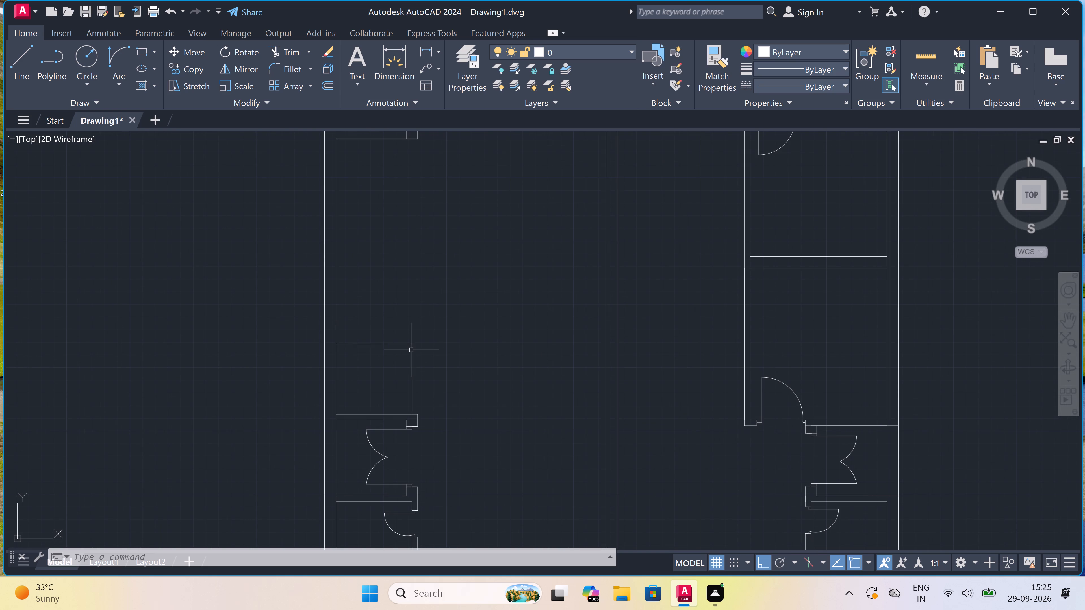
{"action": "scroll", "coordinate": [411, 350], "scroll_direction": "up", "scroll_amount": 1}
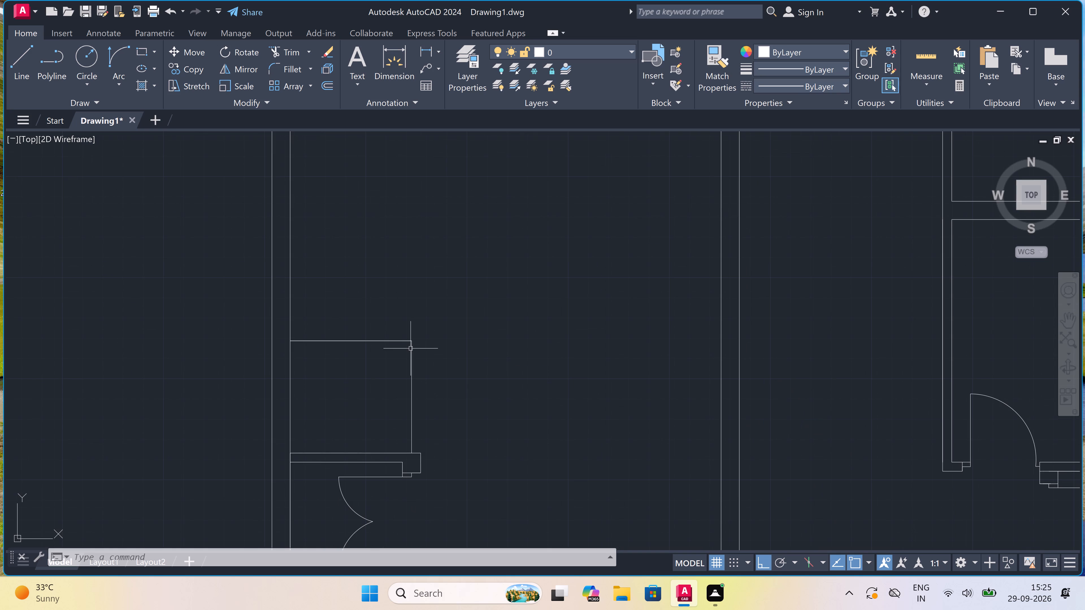
{"action": "type", "text": "l"}
{"action": "key", "text": "space"}
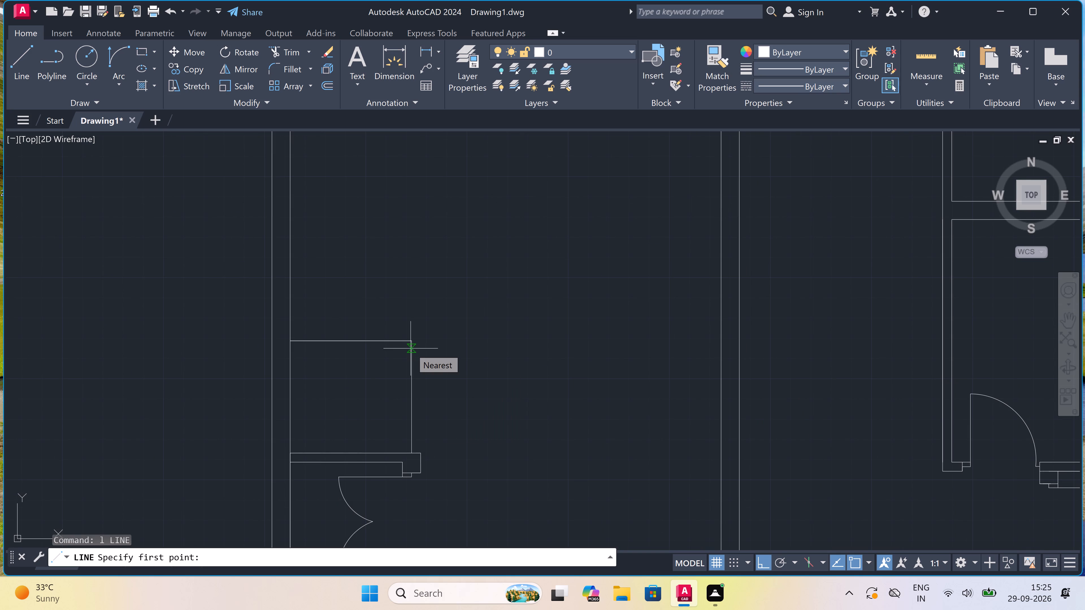
{"action": "scroll", "coordinate": [402, 427], "scroll_direction": "up", "scroll_amount": 1}
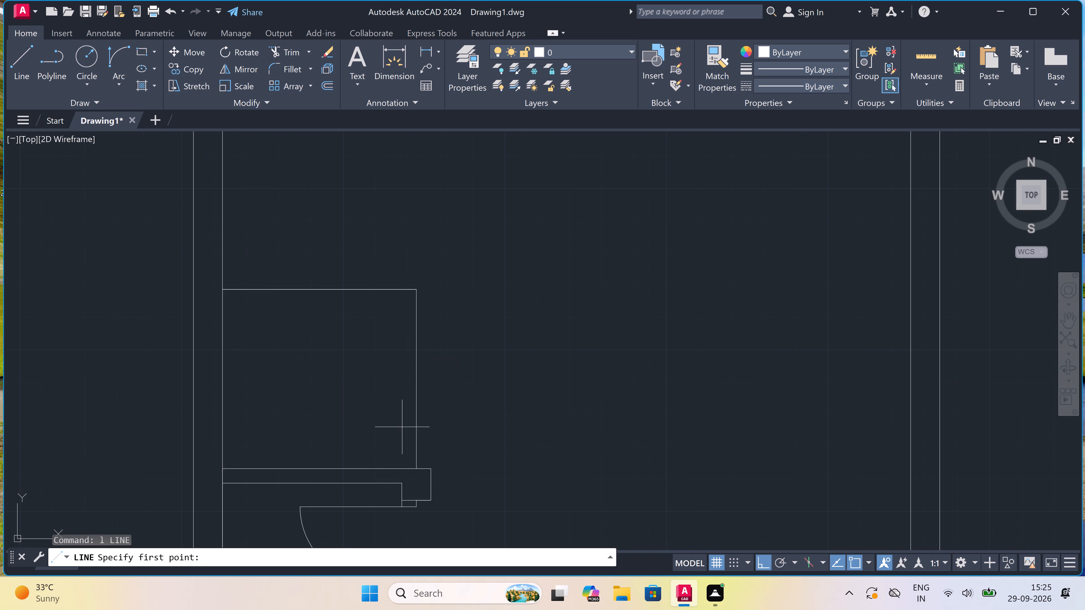
{"action": "left_click", "coordinate": [413, 467]}
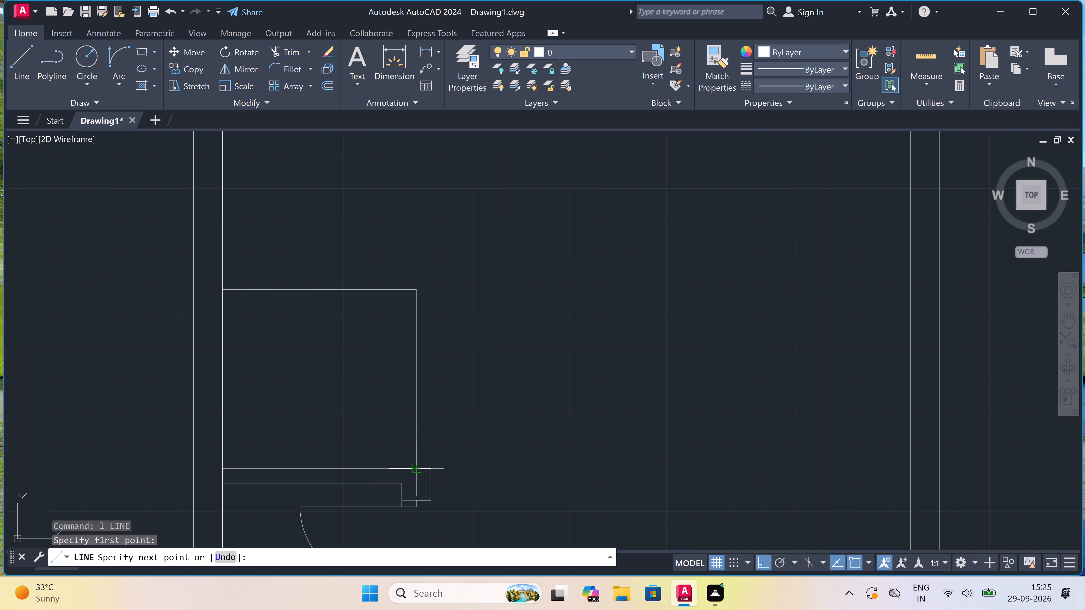
{"action": "key", "text": "4"}
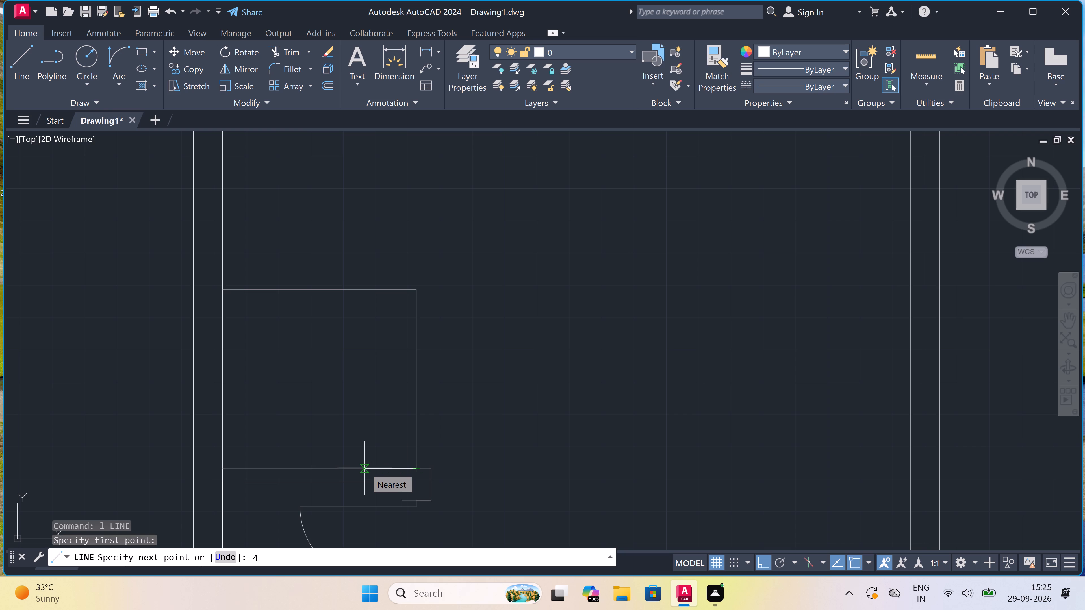
{"action": "type", "text": ".5"}
{"action": "type", "text": "\""}
{"action": "key", "text": "space"}
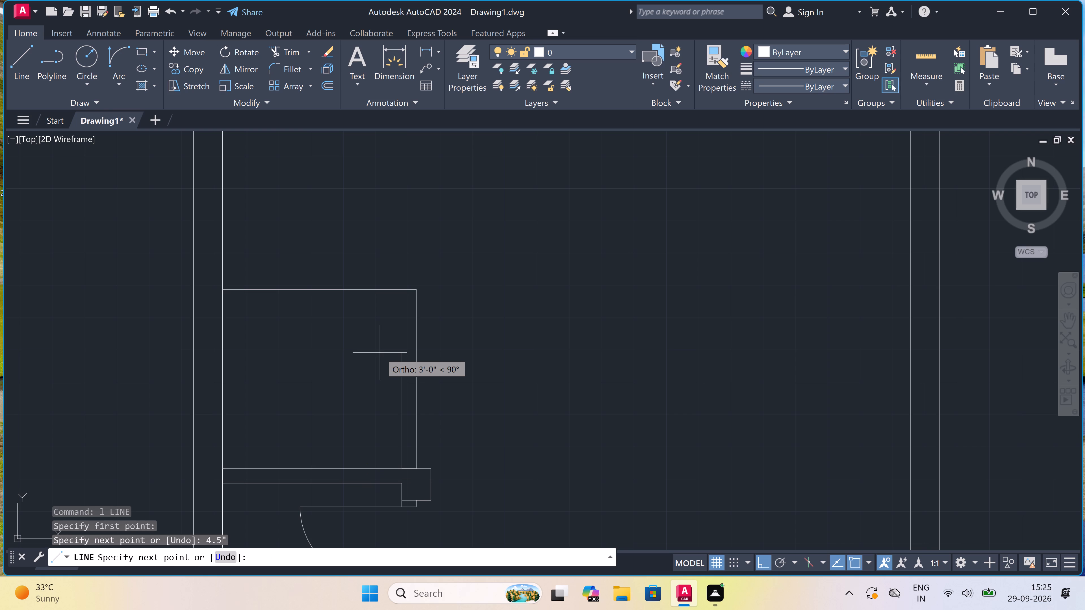
{"action": "key", "text": "6"}
{"action": "type", "text": "'7"}
{"action": "type", "text": ".5"}
{"action": "key", "text": "shift+quotedbl"}
{"action": "key", "text": "space"}
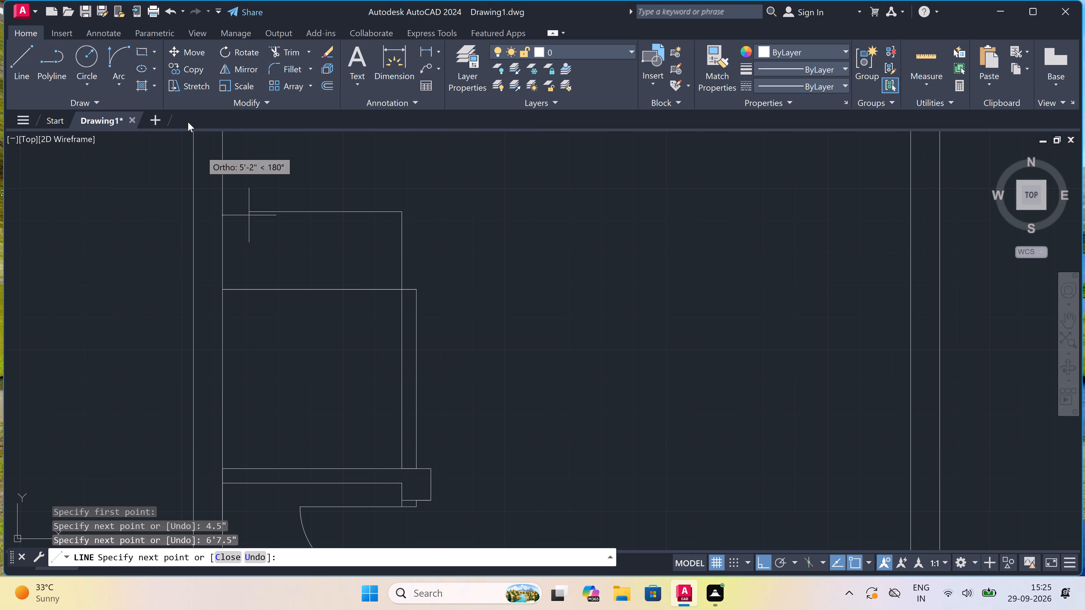
{"action": "left_click", "coordinate": [224, 212]}
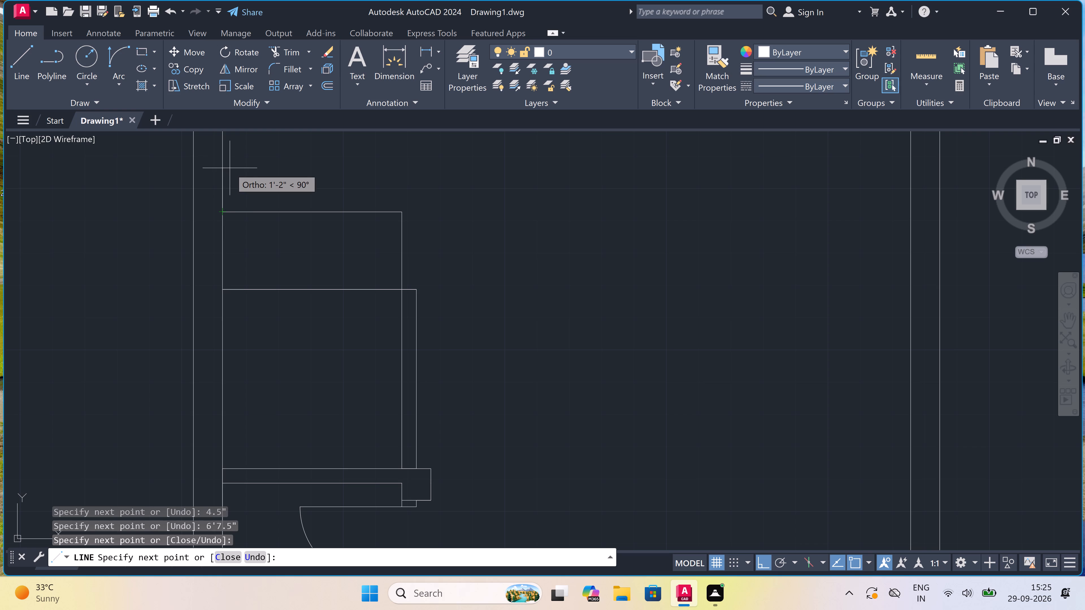
Continue the outer wall lines 4.5" north, east to align with the inner corner, 4.5" farther east, and south to the old outline's northeast corner.
{"action": "key", "text": "4"}
{"action": "key", "text": "period"}
{"action": "key", "text": "5"}
{"action": "key", "text": "shift+quotedbl"}
{"action": "key", "text": "space"}
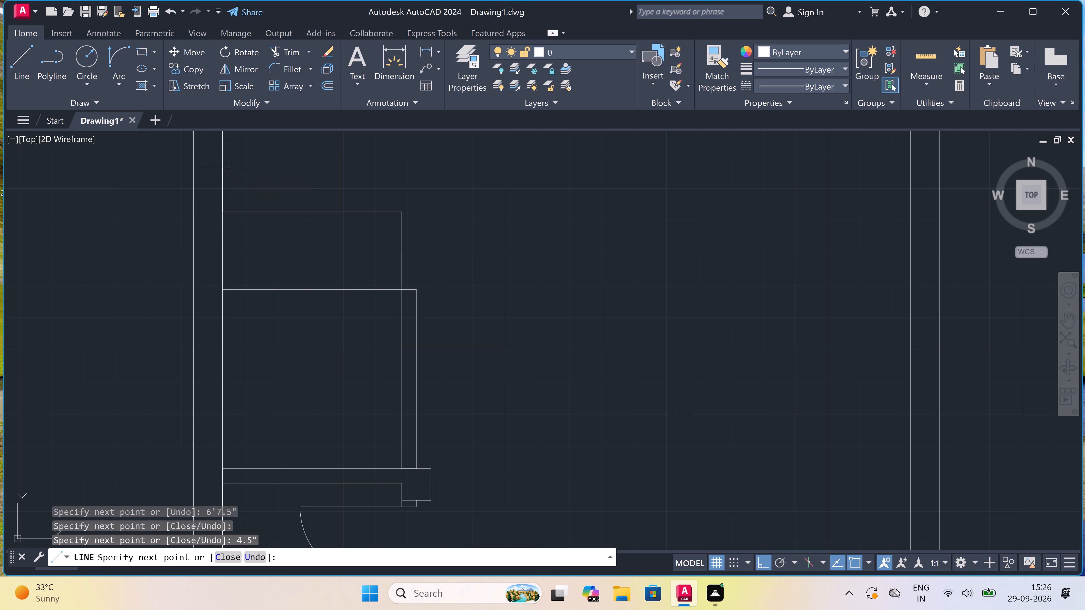
{"action": "scroll", "coordinate": [398, 193], "scroll_direction": "up", "scroll_amount": 2}
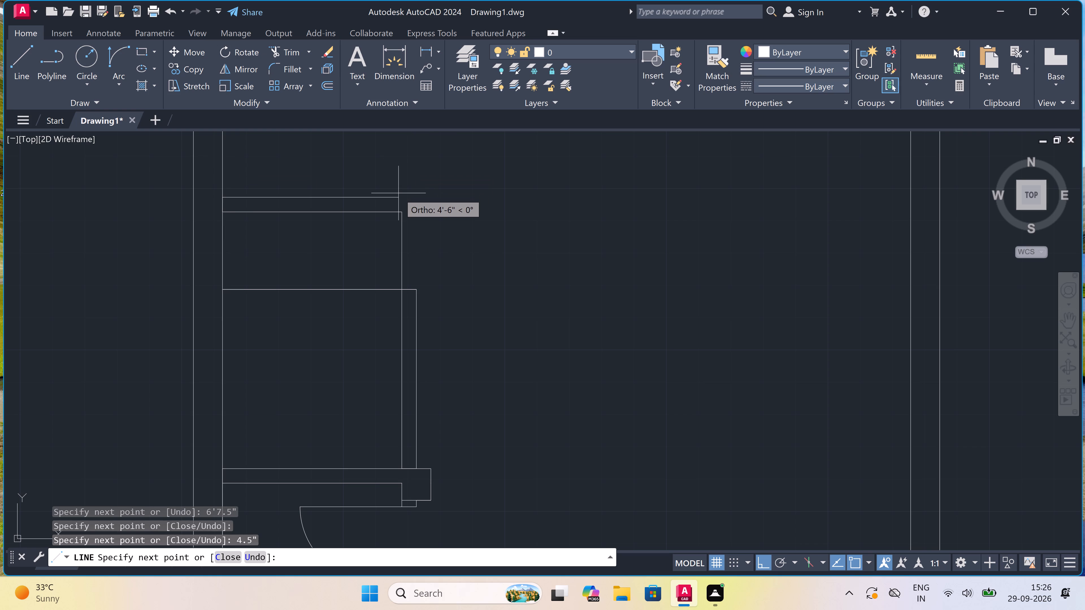
{"action": "scroll", "coordinate": [398, 193], "scroll_direction": "up", "scroll_amount": 1}
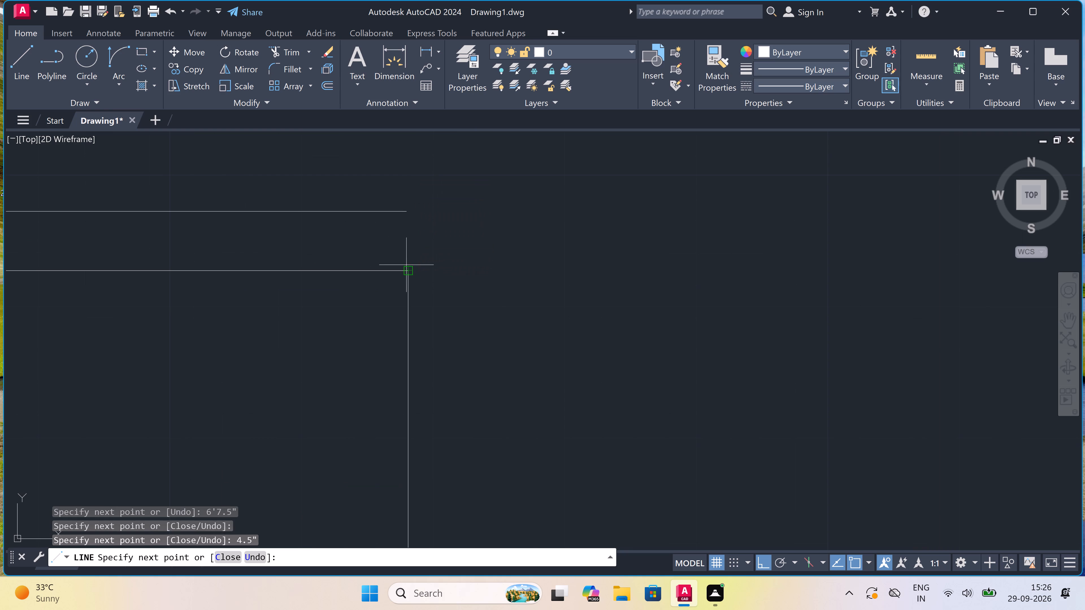
{"action": "left_click", "coordinate": [408, 209]}
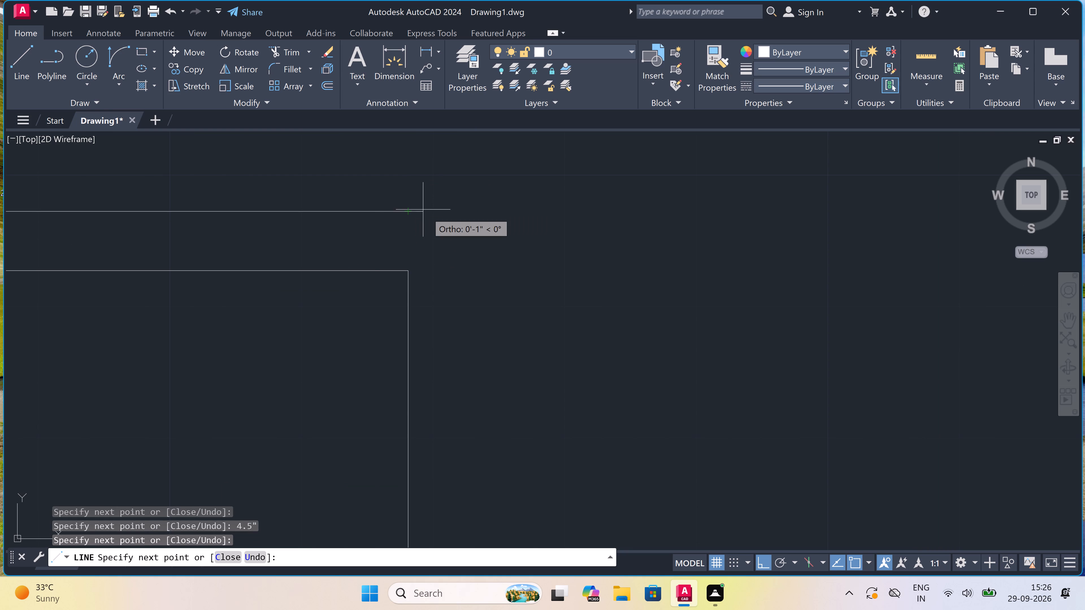
{"action": "key", "text": "4"}
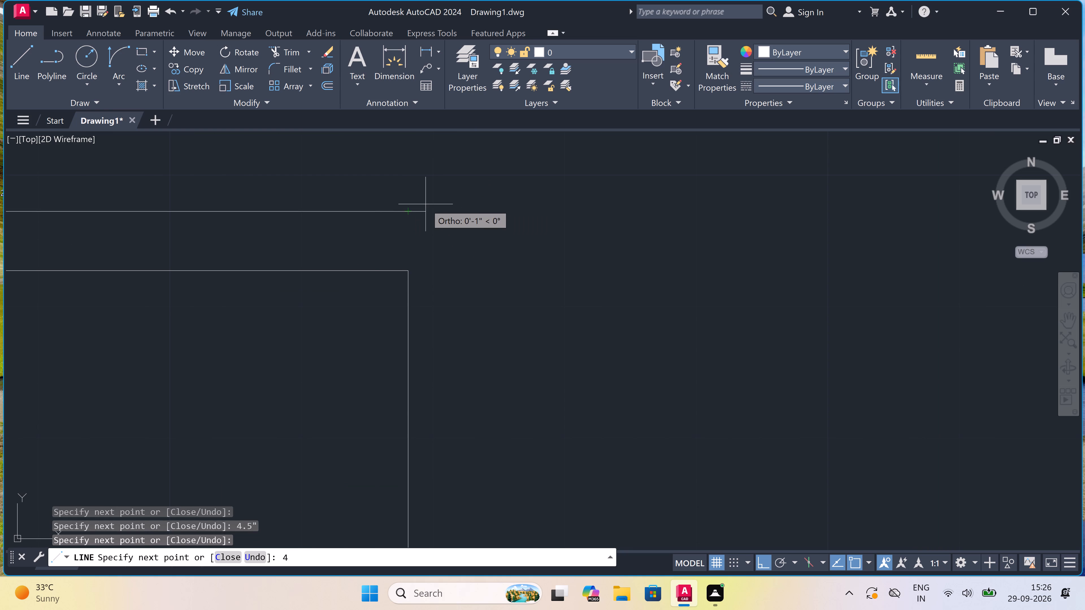
{"action": "type", "text": ".5"}
{"action": "type", "text": "\""}
{"action": "key", "text": "space"}
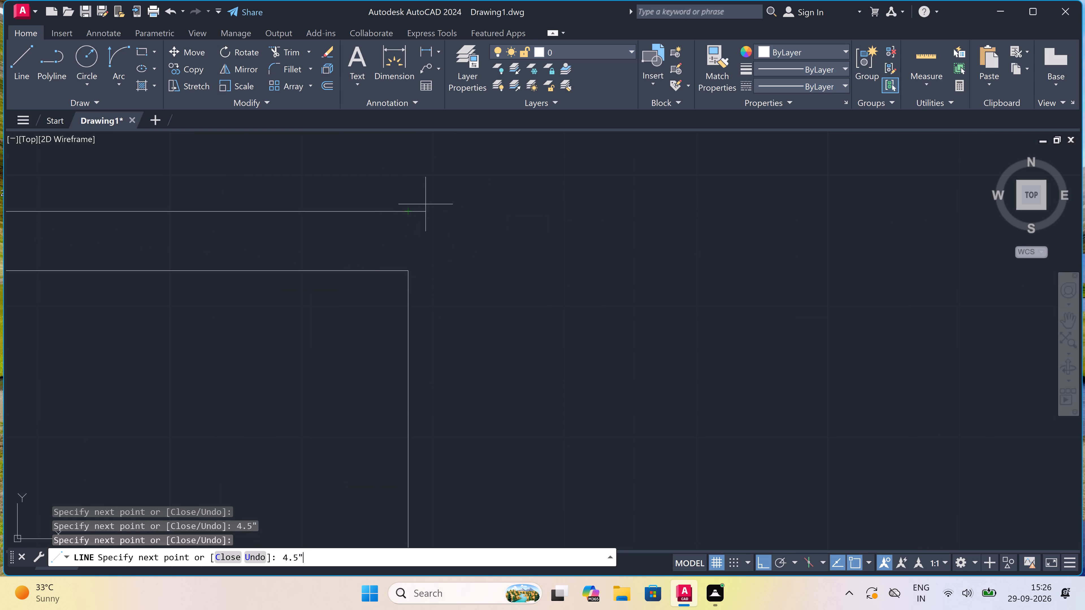
{"action": "scroll", "coordinate": [424, 203], "scroll_direction": "down", "scroll_amount": 3}
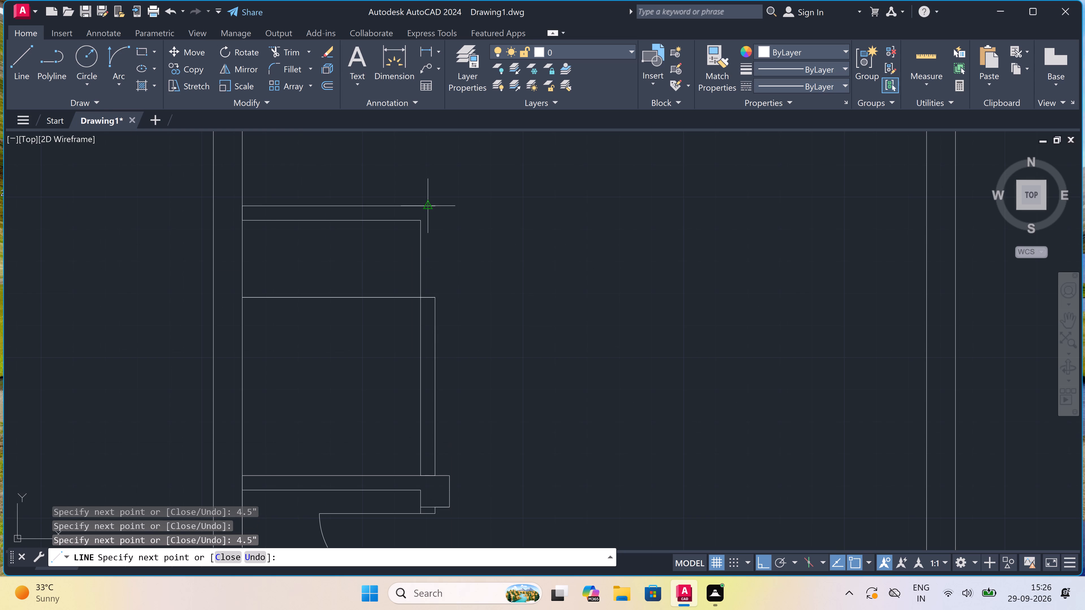
{"action": "left_click", "coordinate": [435, 297]}
{"action": "key", "text": "Escape"}
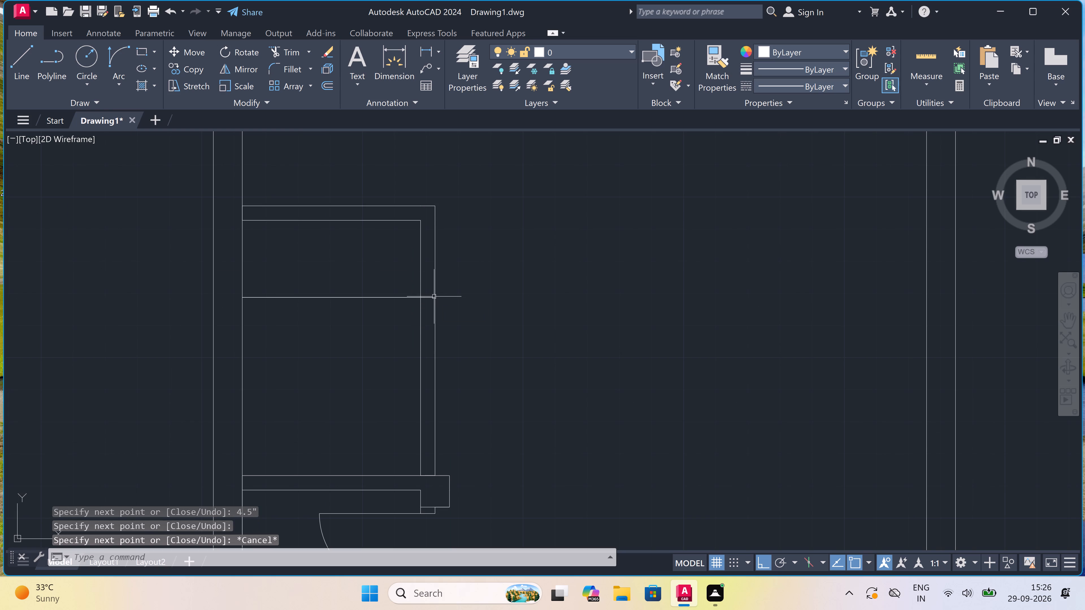
Trim away the small room's old north line, both across the interior and between the east wall's two faces.
{"action": "type", "text": "tr"}
{"action": "key", "text": "space"}
{"action": "key", "text": "space"}
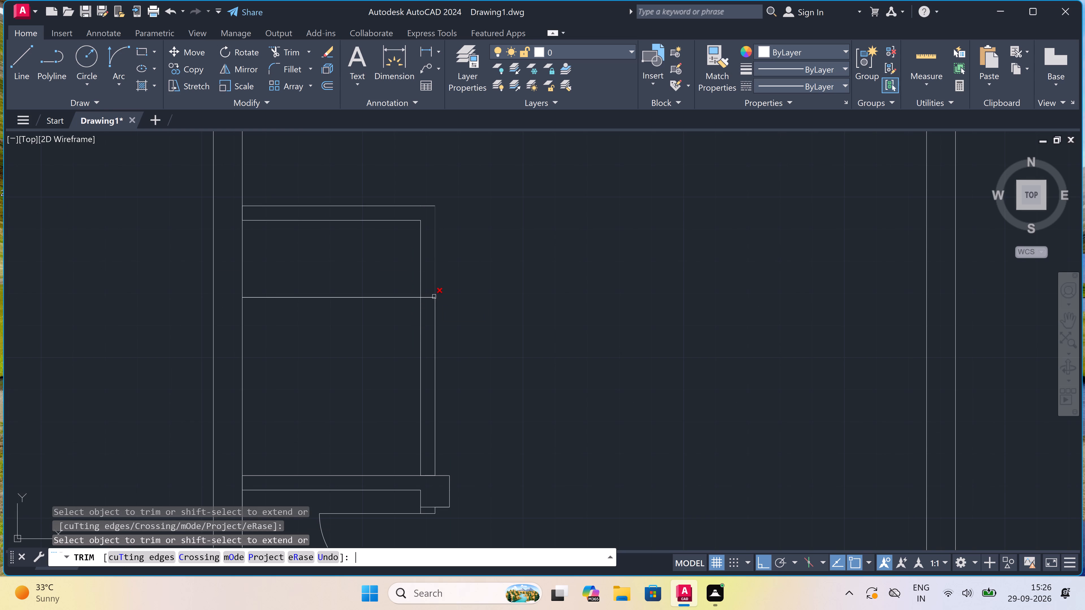
{"action": "left_click", "coordinate": [384, 277]}
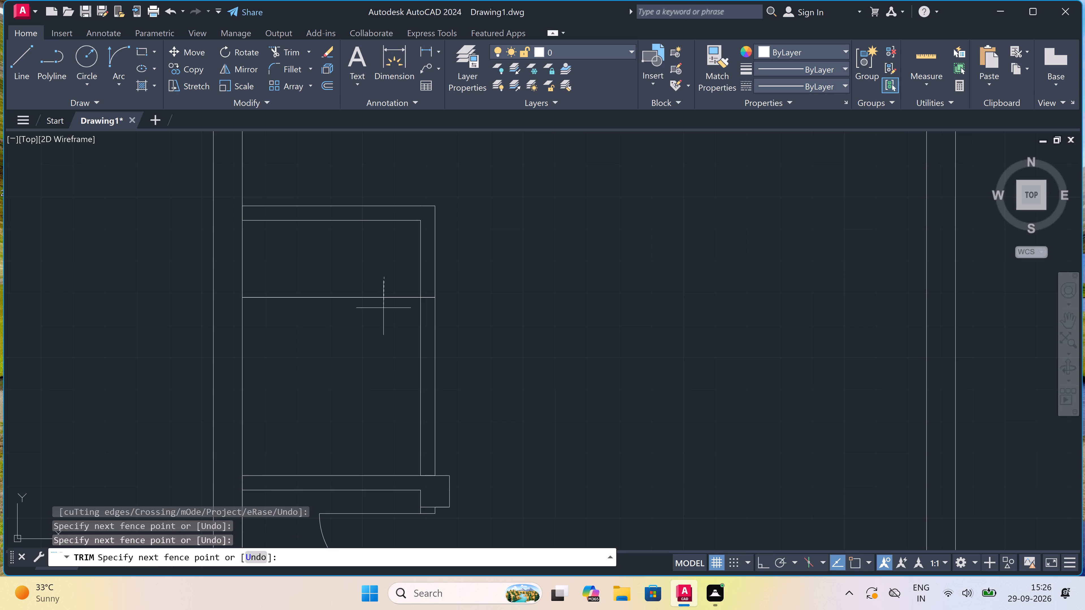
{"action": "left_click", "coordinate": [381, 379]}
{"action": "scroll", "coordinate": [411, 331], "scroll_direction": "up", "scroll_amount": 1}
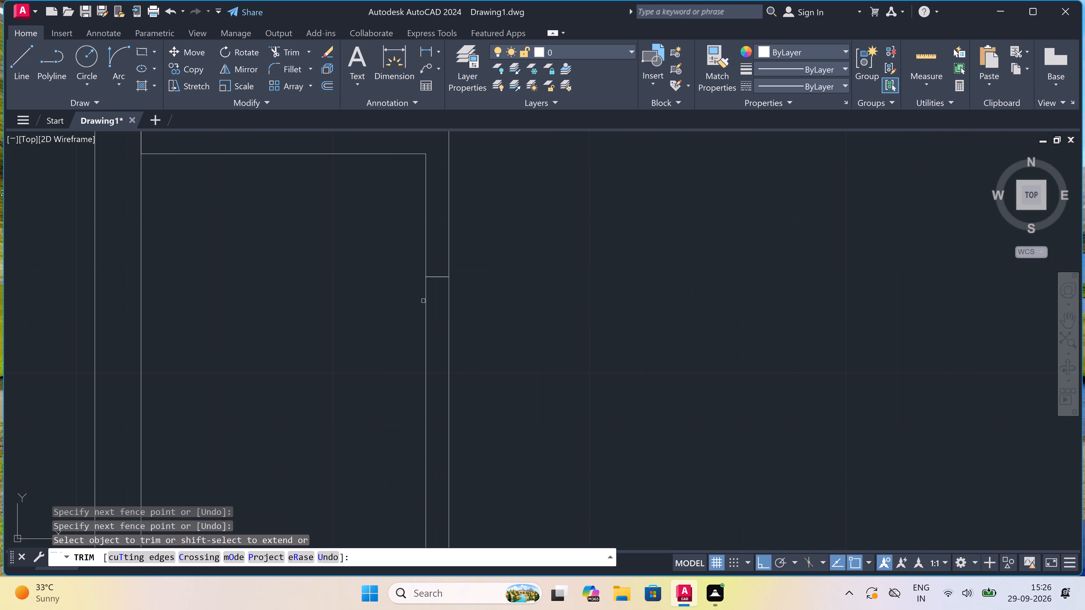
{"action": "left_click_drag", "start_coordinate": [440, 259], "coordinate": [439, 262]}
{"action": "left_click", "coordinate": [434, 332]}
Trim the small room's south wall line between the two faces of its east wall at the southeast corner.
{"action": "scroll", "coordinate": [434, 327], "scroll_direction": "down", "scroll_amount": 4}
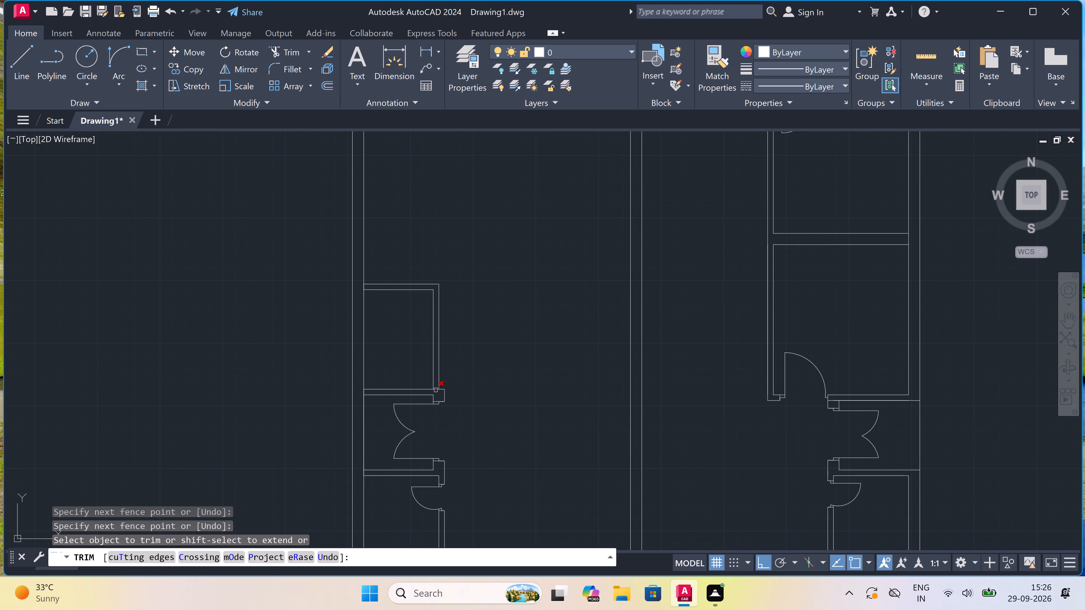
{"action": "scroll", "coordinate": [436, 390], "scroll_direction": "up", "scroll_amount": 3}
{"action": "left_click", "coordinate": [436, 384]}
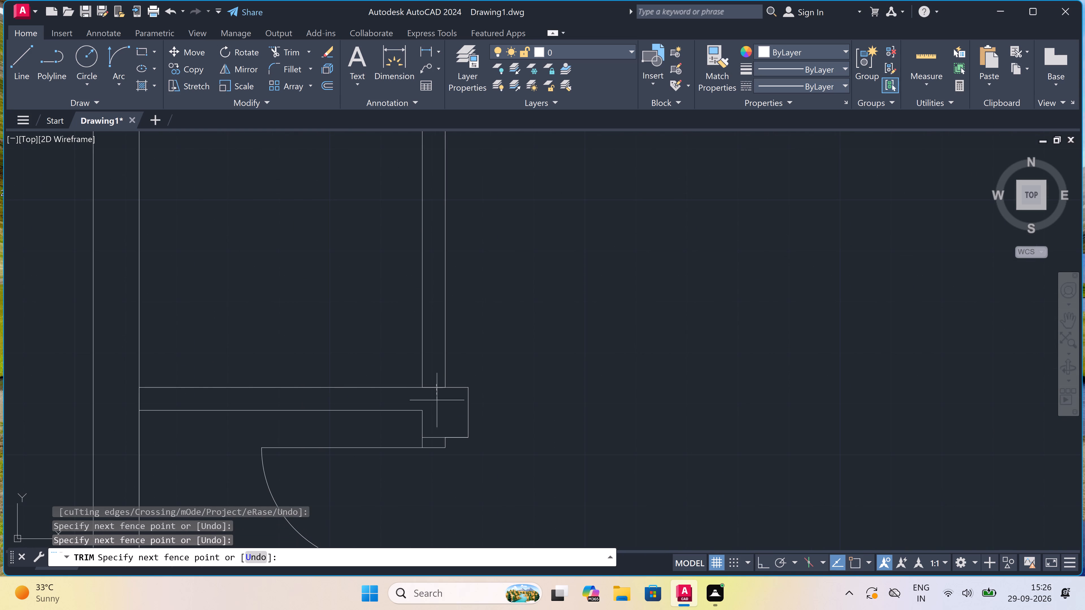
{"action": "left_click", "coordinate": [437, 400]}
{"action": "scroll", "coordinate": [437, 399], "scroll_direction": "down", "scroll_amount": 4}
{"action": "scroll", "coordinate": [401, 327], "scroll_direction": "up", "scroll_amount": 2}
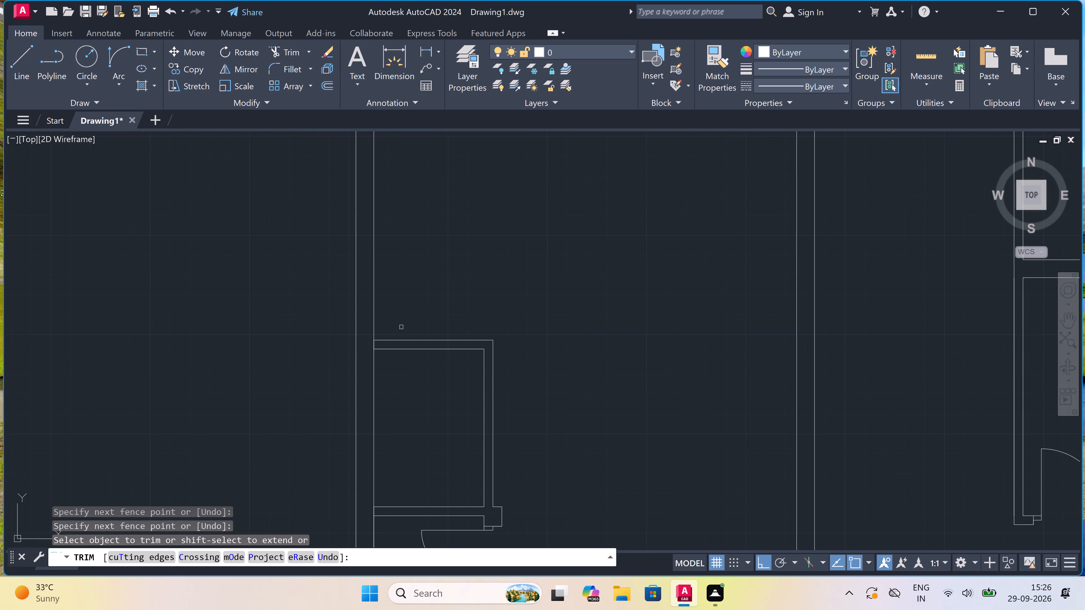
Trim the exterior wall's inner face across the west ends of the small room's north and south walls.
{"action": "scroll", "coordinate": [401, 329], "scroll_direction": "down", "scroll_amount": 3}
{"action": "scroll", "coordinate": [391, 328], "scroll_direction": "up", "scroll_amount": 4}
{"action": "scroll", "coordinate": [401, 373], "scroll_direction": "up", "scroll_amount": 2}
{"action": "left_click", "coordinate": [399, 358]}
{"action": "left_click", "coordinate": [431, 357]}
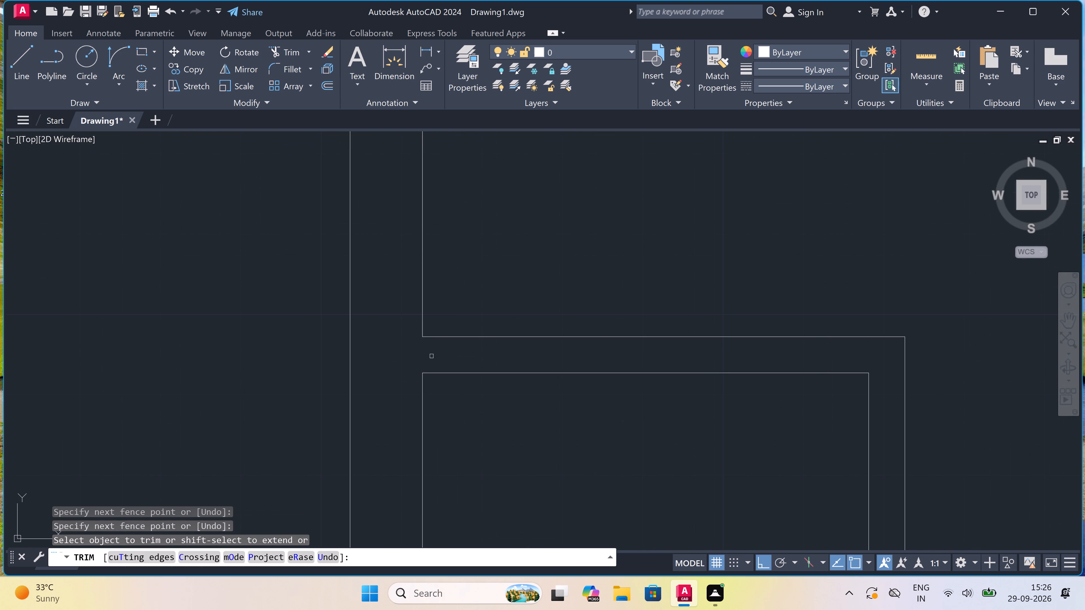
{"action": "scroll", "coordinate": [431, 356], "scroll_direction": "down", "scroll_amount": 5}
{"action": "scroll", "coordinate": [425, 479], "scroll_direction": "up", "scroll_amount": 3}
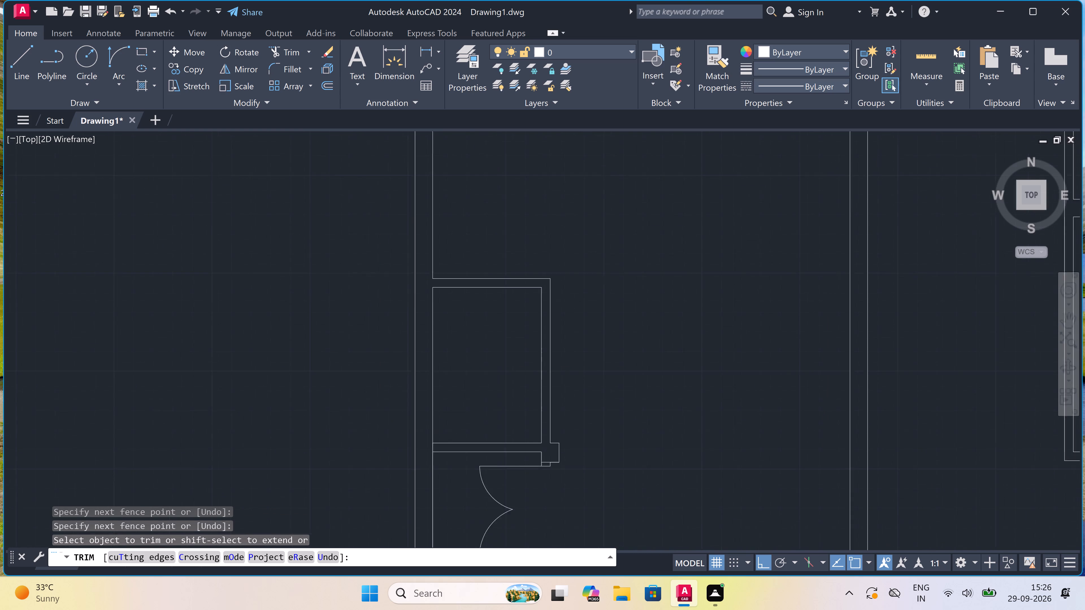
{"action": "scroll", "coordinate": [449, 400], "scroll_direction": "up", "scroll_amount": 2}
{"action": "left_click", "coordinate": [442, 392]}
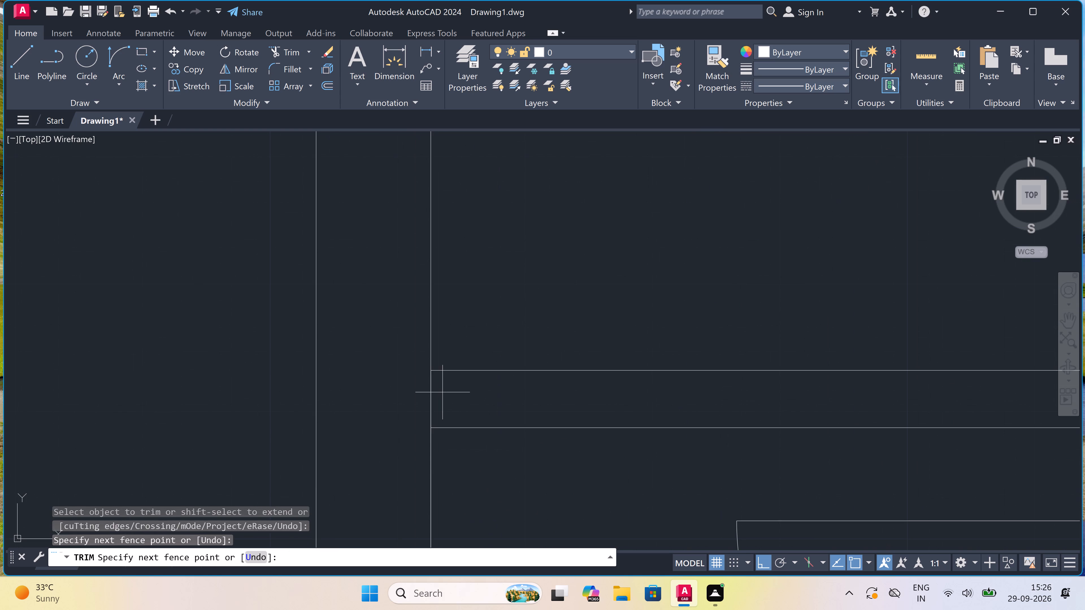
{"action": "left_click", "coordinate": [403, 396]}
{"action": "scroll", "coordinate": [383, 392], "scroll_direction": "down", "scroll_amount": 7}
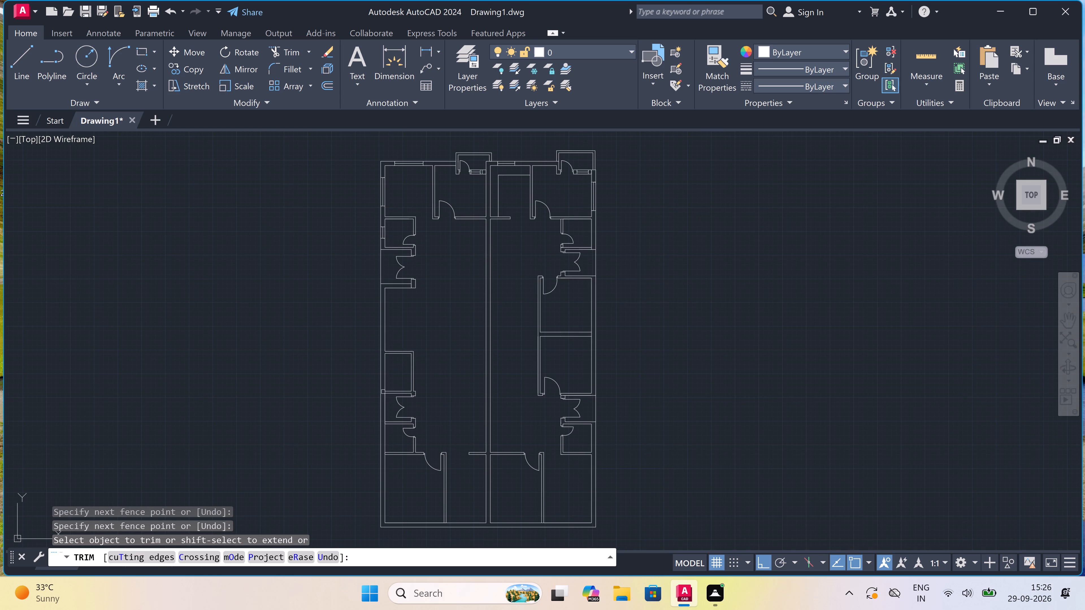
{"action": "scroll", "coordinate": [410, 374], "scroll_direction": "up", "scroll_amount": 3}
{"action": "scroll", "coordinate": [383, 400], "scroll_direction": "down", "scroll_amount": 3}
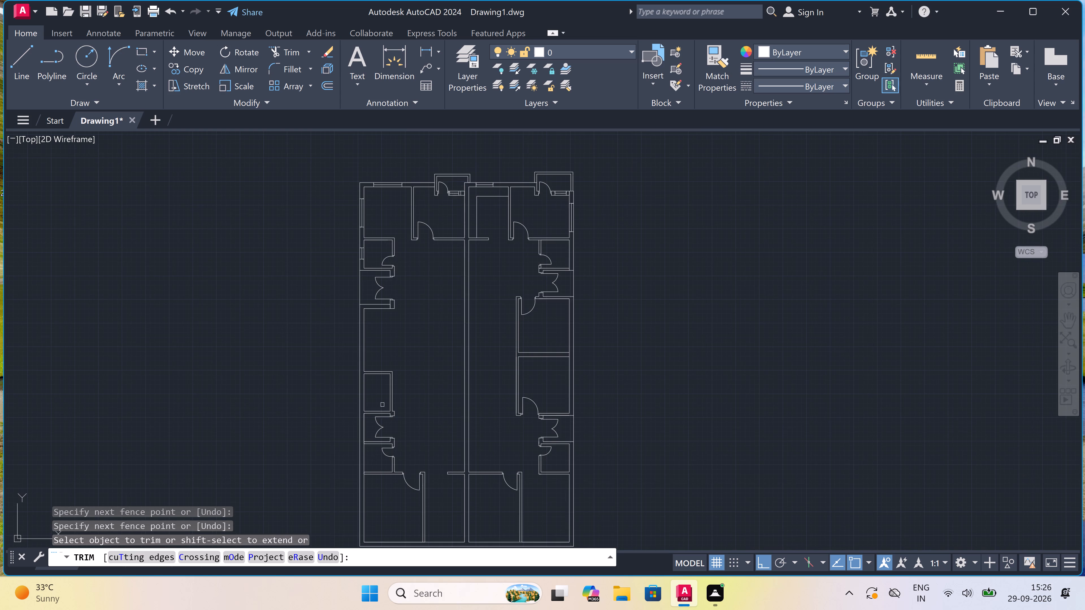
{"action": "scroll", "coordinate": [380, 420], "scroll_direction": "up", "scroll_amount": 2}
{"action": "scroll", "coordinate": [374, 378], "scroll_direction": "up", "scroll_amount": 3}
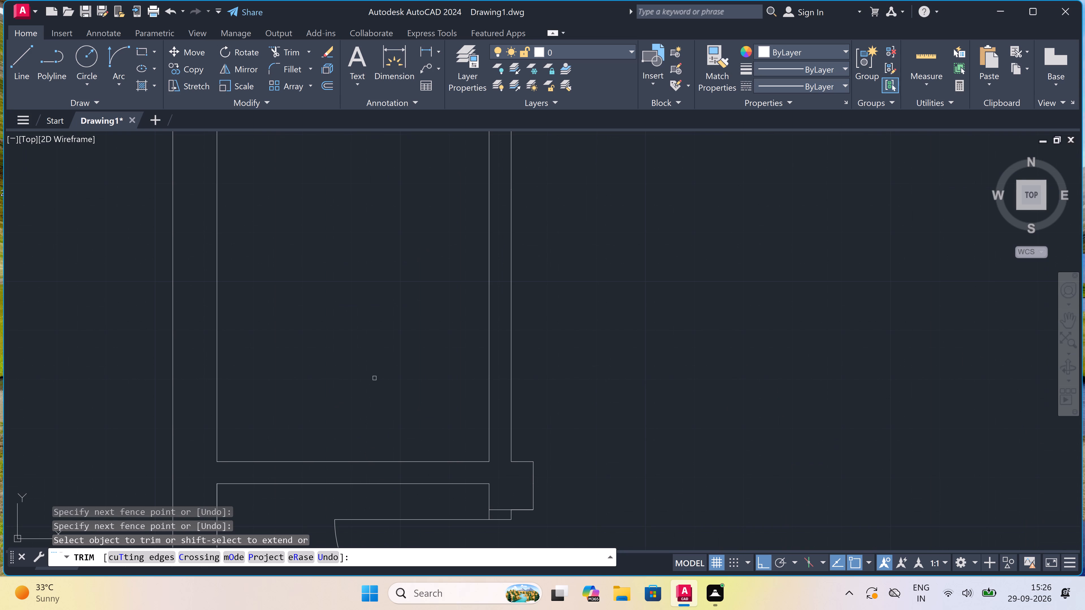
{"action": "key", "text": "Escape"}
Draw an east door jamb across the small room's north wall, and from its midpoint a 2" line west and a 2' door leaf south.
{"action": "type", "text": "l"}
{"action": "key", "text": "space"}
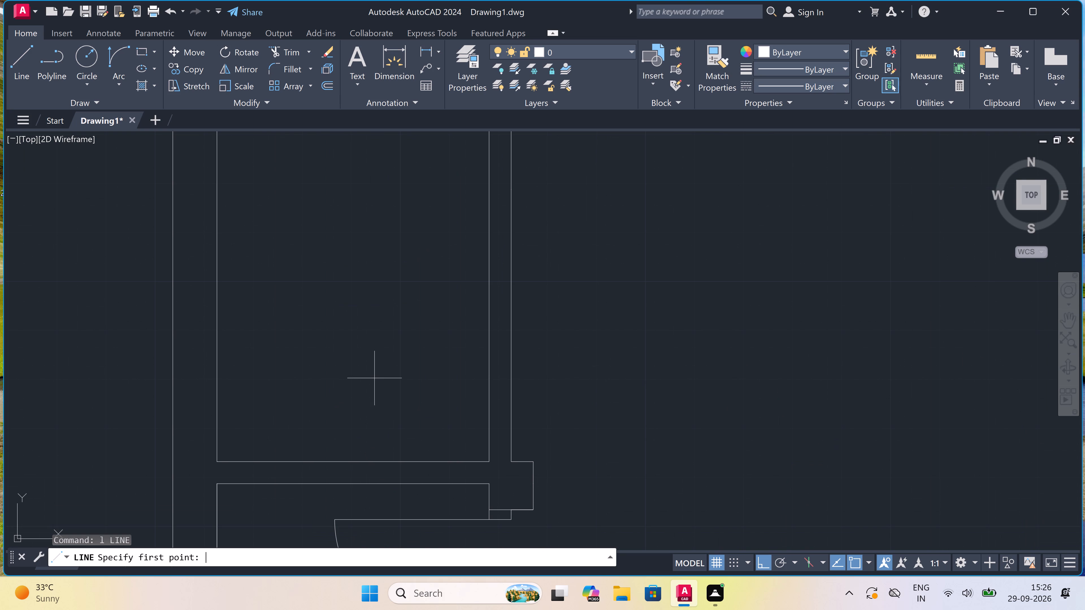
{"action": "scroll", "coordinate": [374, 378], "scroll_direction": "down", "scroll_amount": 3}
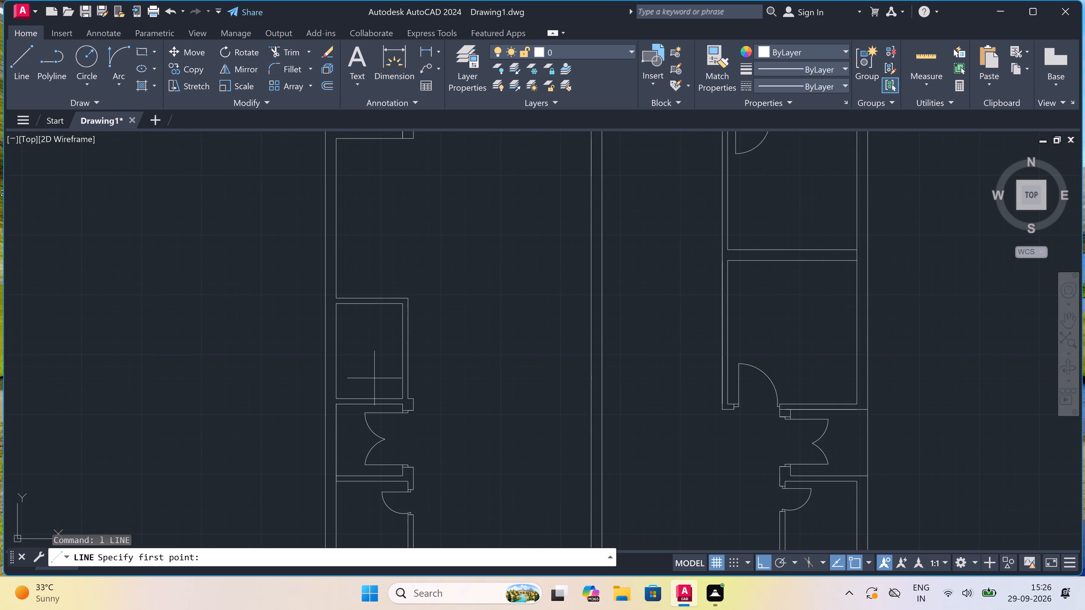
{"action": "scroll", "coordinate": [373, 324], "scroll_direction": "up", "scroll_amount": 1}
{"action": "scroll", "coordinate": [389, 285], "scroll_direction": "up", "scroll_amount": 2}
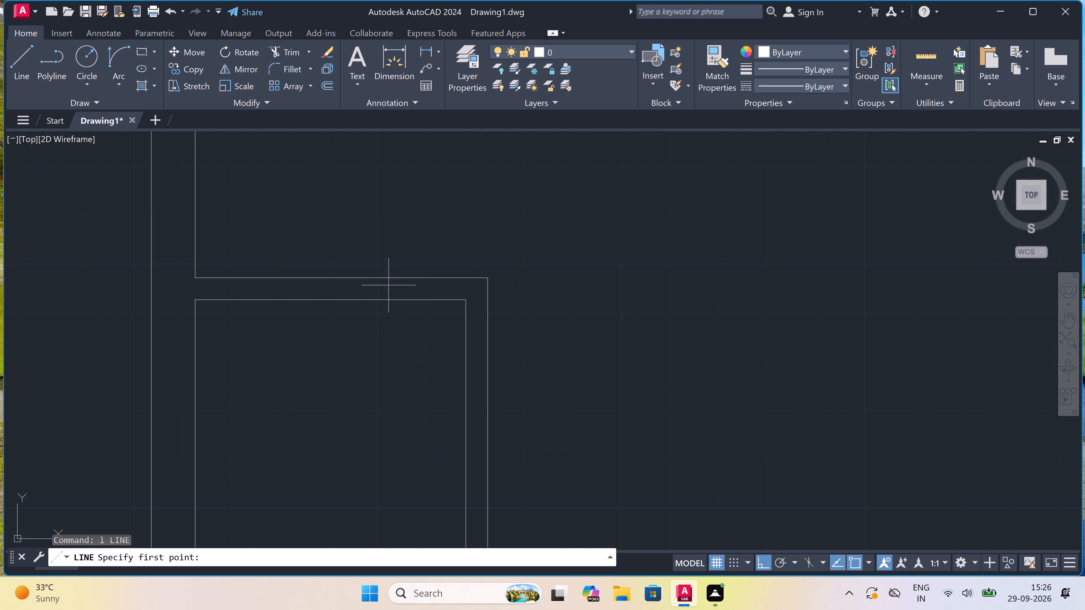
{"action": "left_click", "coordinate": [447, 300]}
{"action": "left_click", "coordinate": [447, 278]}
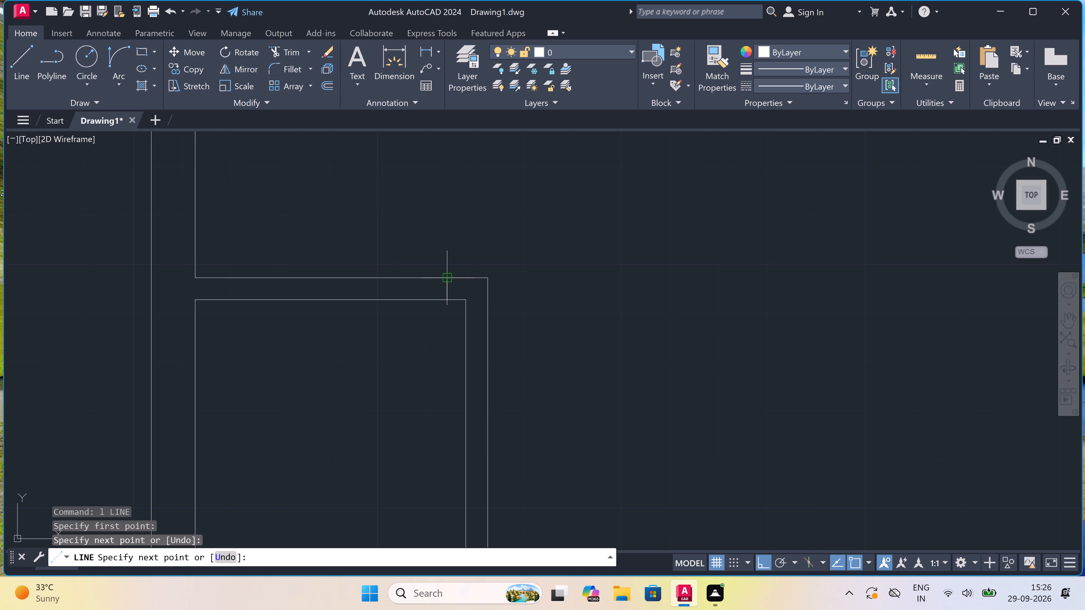
{"action": "left_click", "coordinate": [444, 287]}
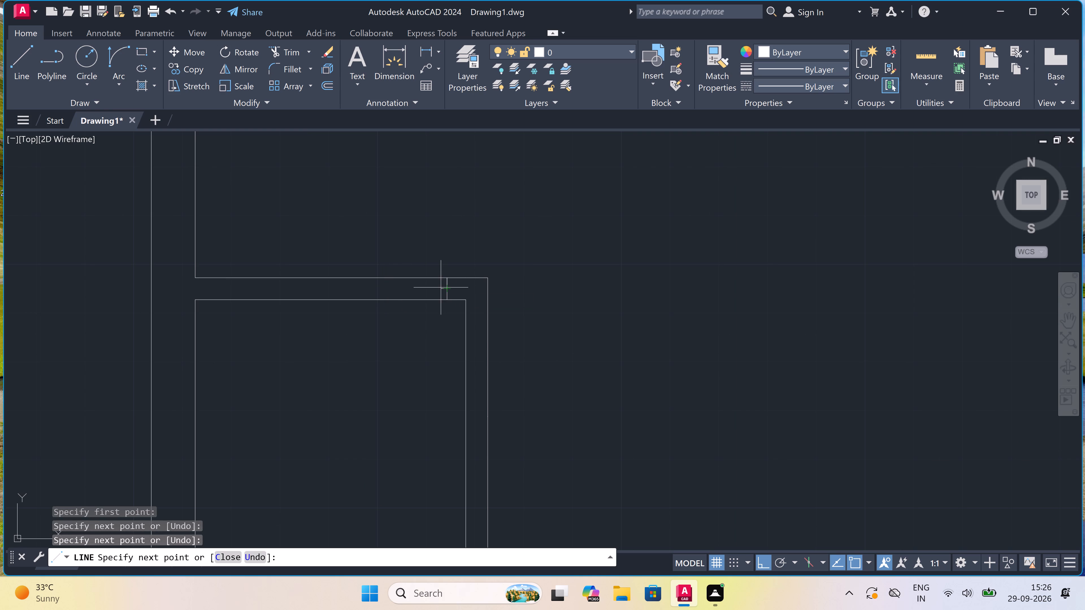
{"action": "key", "text": "2"}
{"action": "type", "text": "\""}
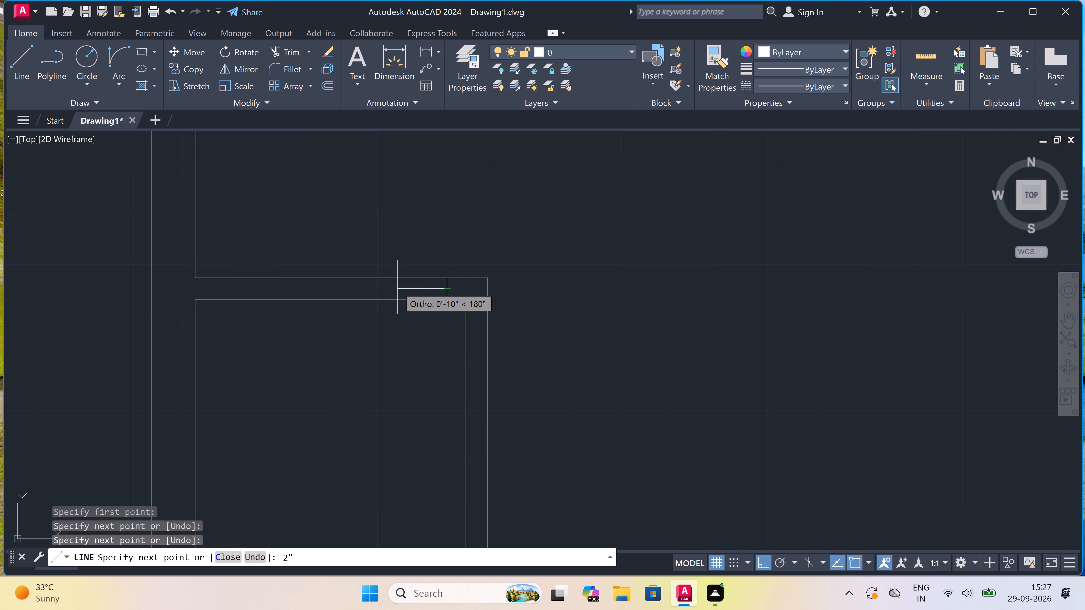
{"action": "key", "text": "space"}
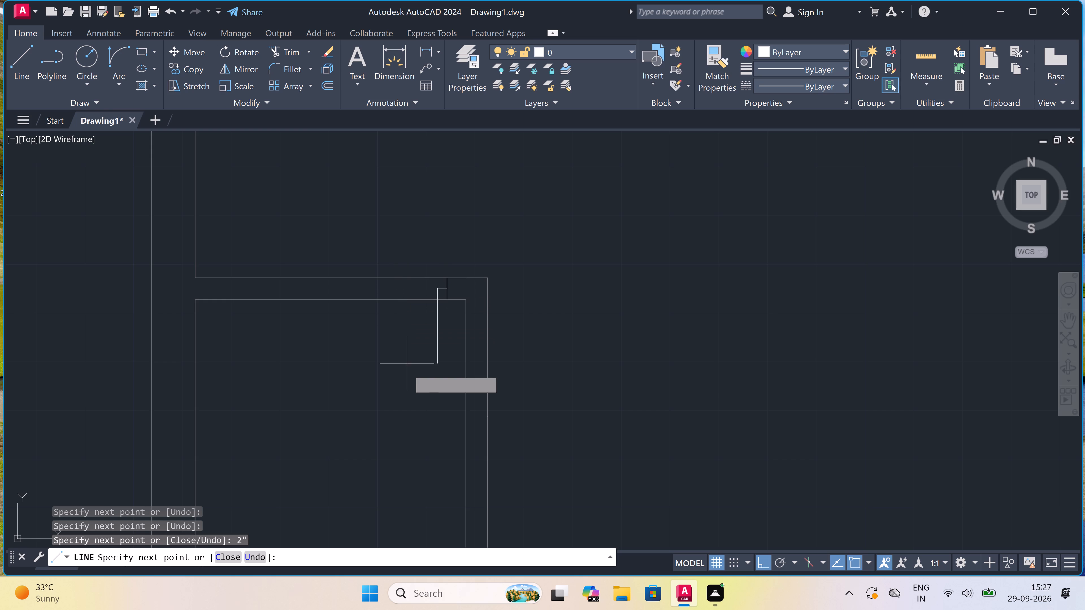
{"action": "key", "text": "2"}
{"action": "type", "text": "'"}
{"action": "key", "text": "space"}
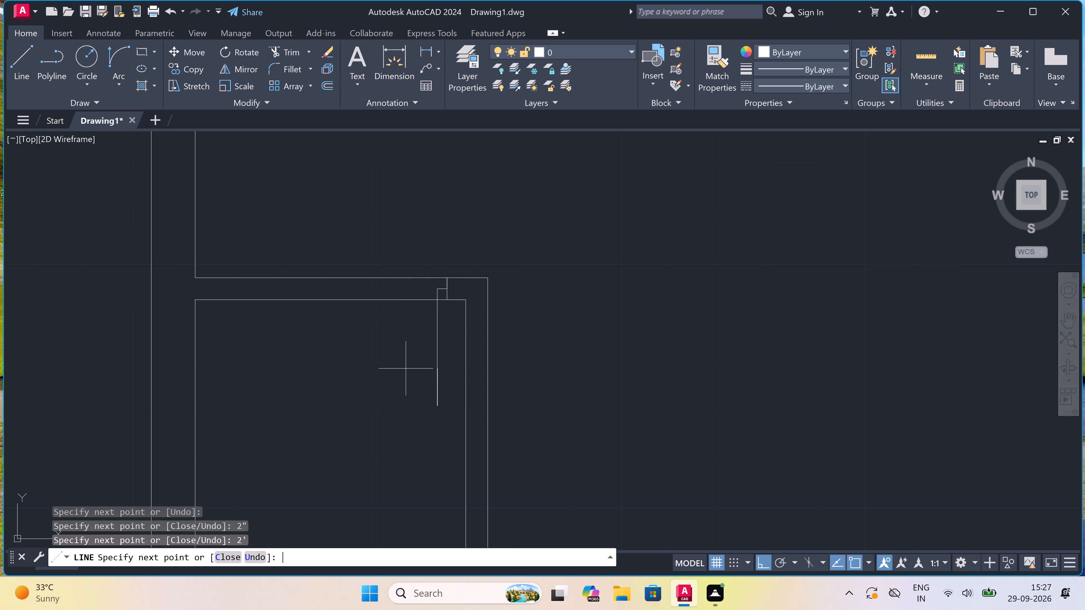
{"action": "key", "text": "Escape"}
Draw the west door jamb across the north wall at its outer face's midpoint, with a 2" line east from the jamb's middle.
{"action": "key", "text": "space"}
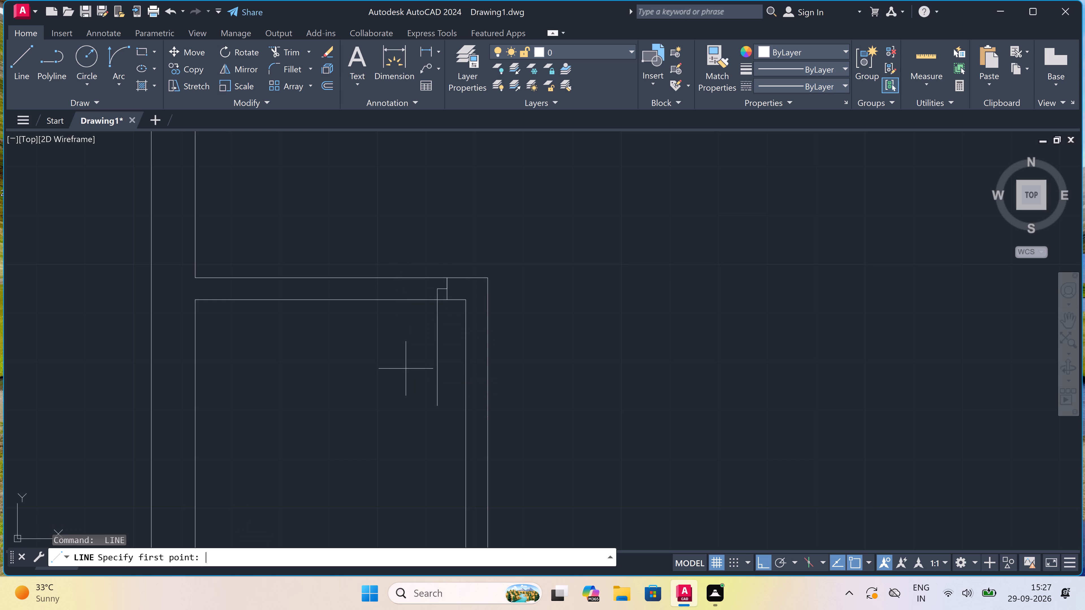
{"action": "left_click", "coordinate": [331, 277]}
{"action": "left_click", "coordinate": [327, 298]}
{"action": "scroll", "coordinate": [327, 289], "scroll_direction": "up", "scroll_amount": 2}
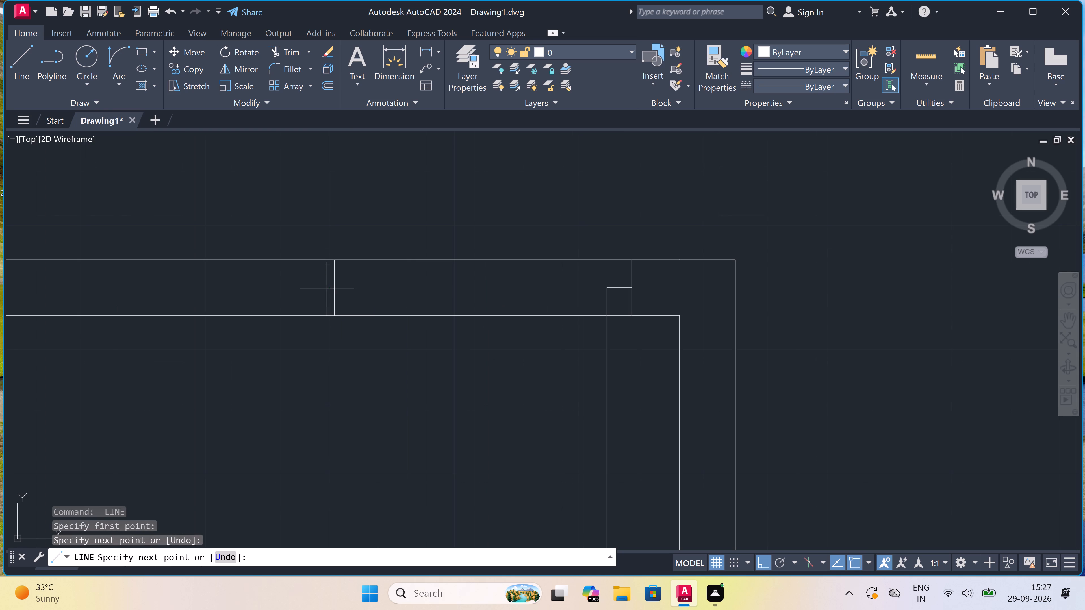
{"action": "left_click", "coordinate": [335, 287]}
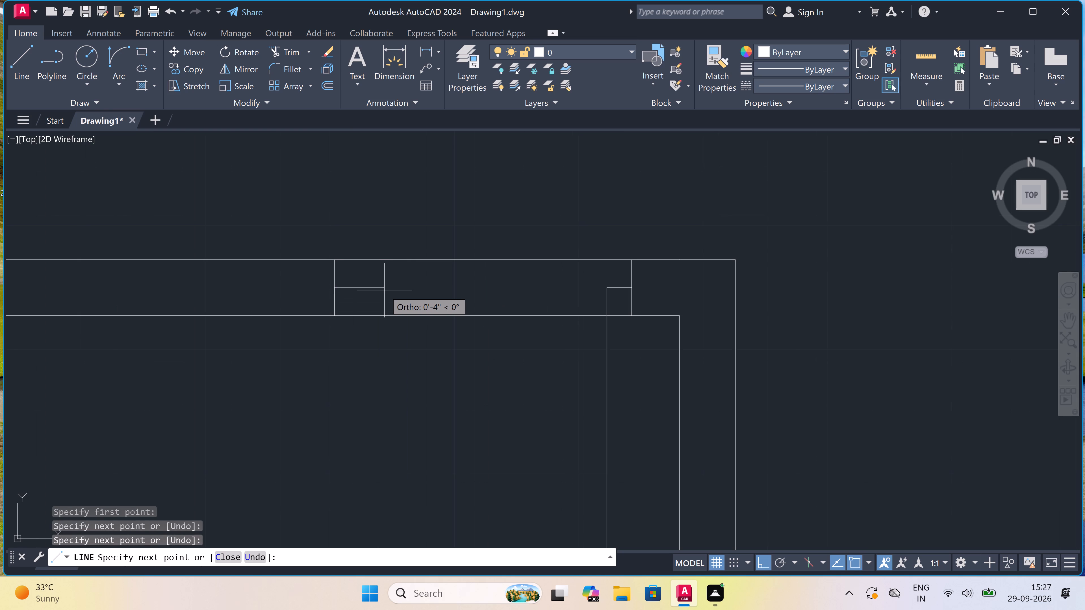
{"action": "key", "text": "2"}
{"action": "type", "text": "\""}
{"action": "key", "text": "space"}
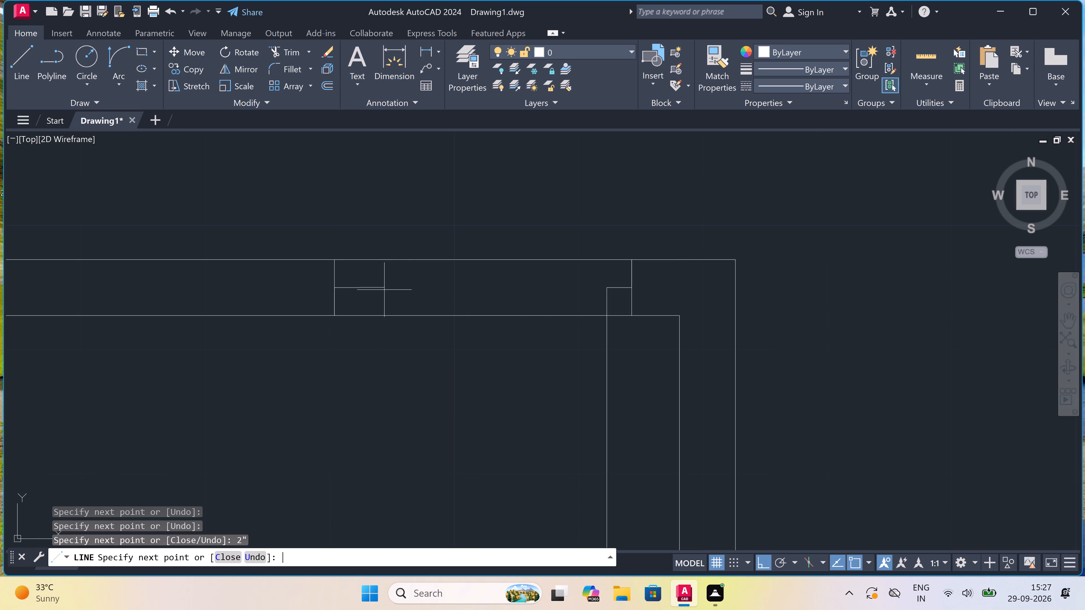
{"action": "key", "text": "Escape"}
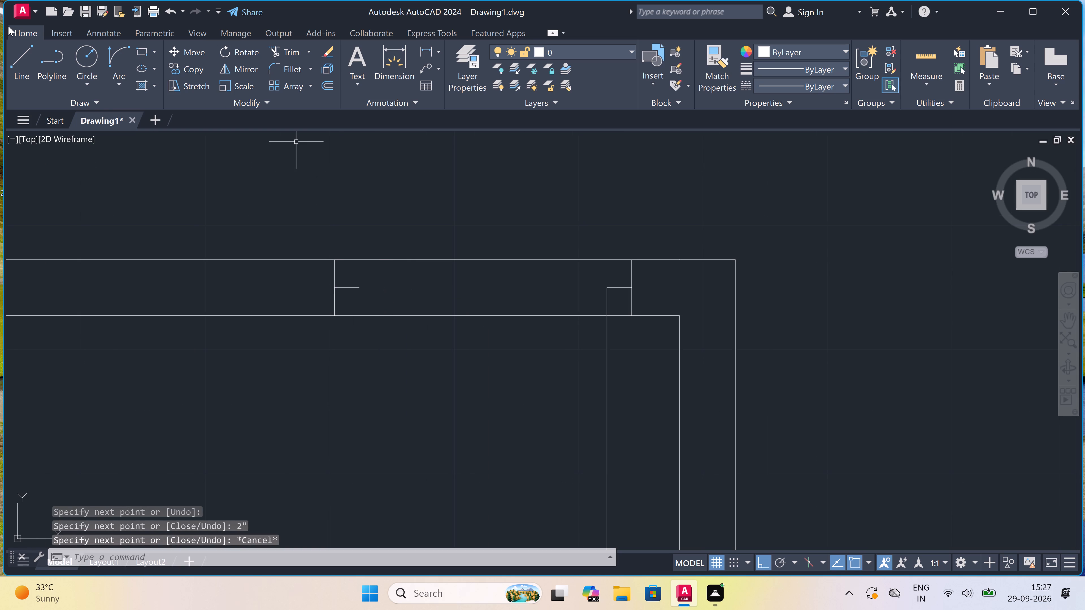
Draw the door swing arc from the leaf's south end to the west jamb's 2" stop line, curving southwest.
{"action": "left_click", "coordinate": [110, 56]}
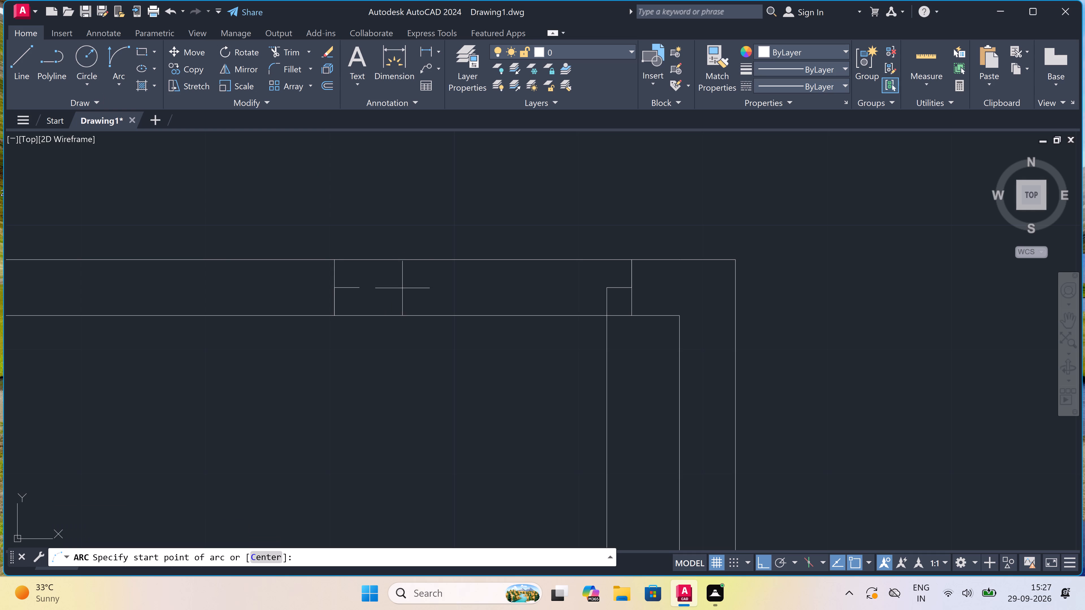
{"action": "scroll", "coordinate": [360, 296], "scroll_direction": "down", "scroll_amount": 1}
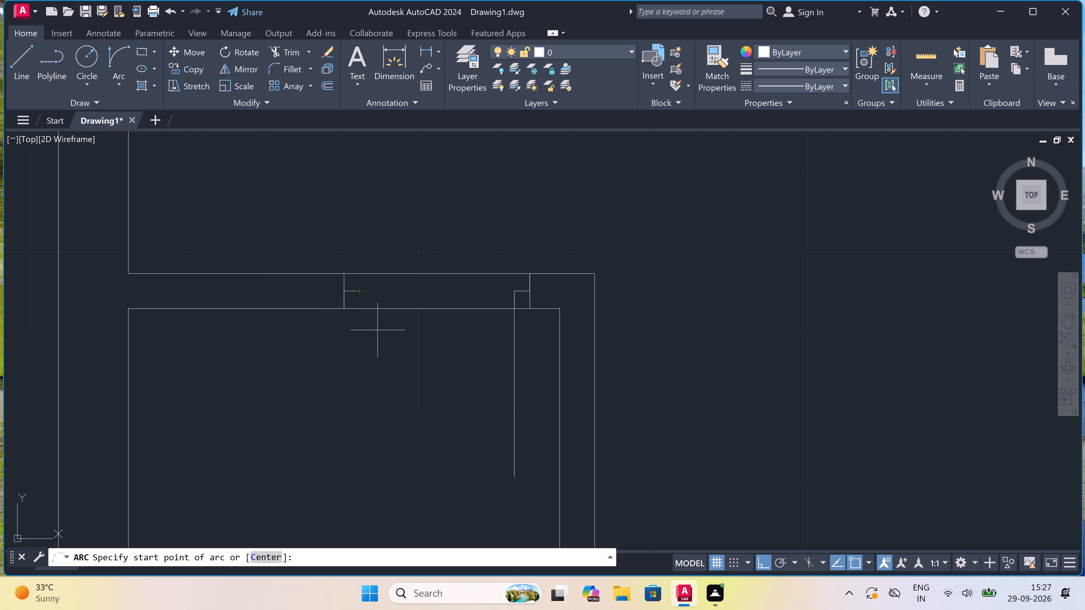
{"action": "left_click", "coordinate": [518, 474]}
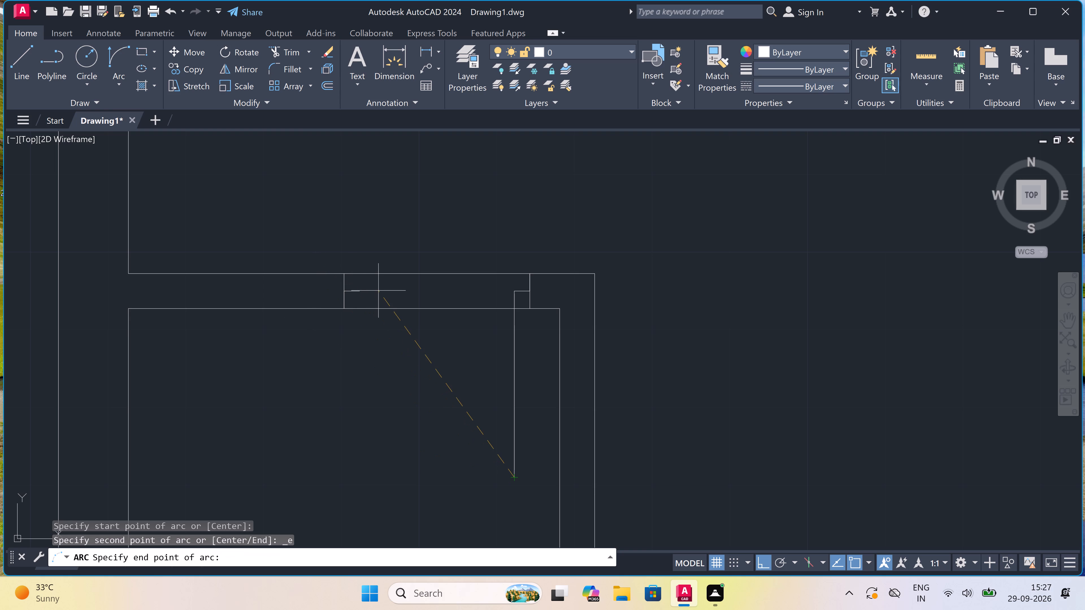
{"action": "double_click", "coordinate": [360, 290]}
{"action": "left_click", "coordinate": [303, 321]}
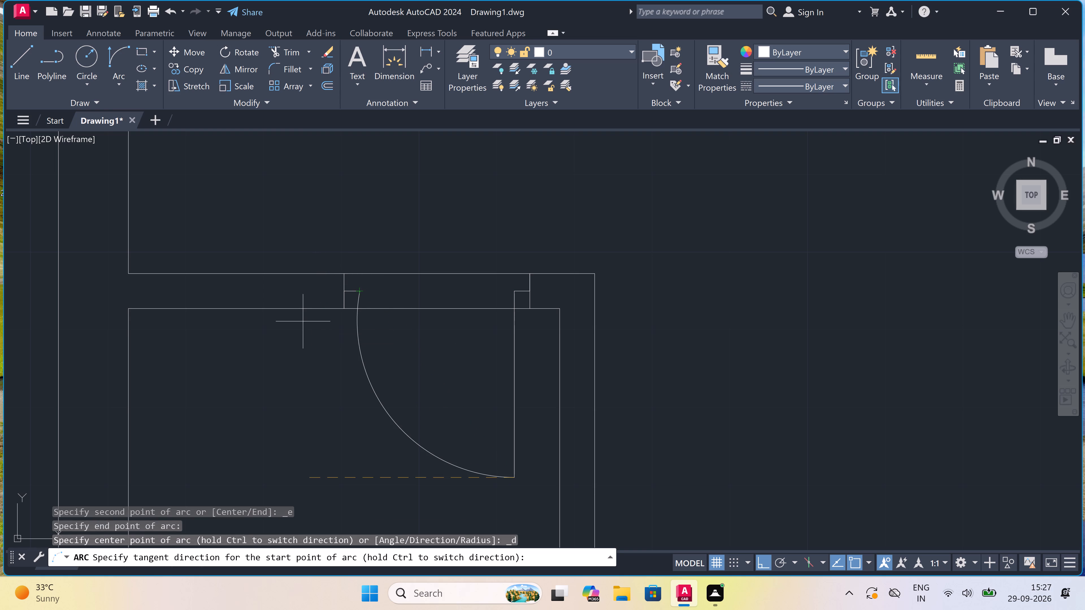
Trim both north wall lines out of the small room's door opening.
{"action": "type", "text": "tr"}
{"action": "key", "text": "space"}
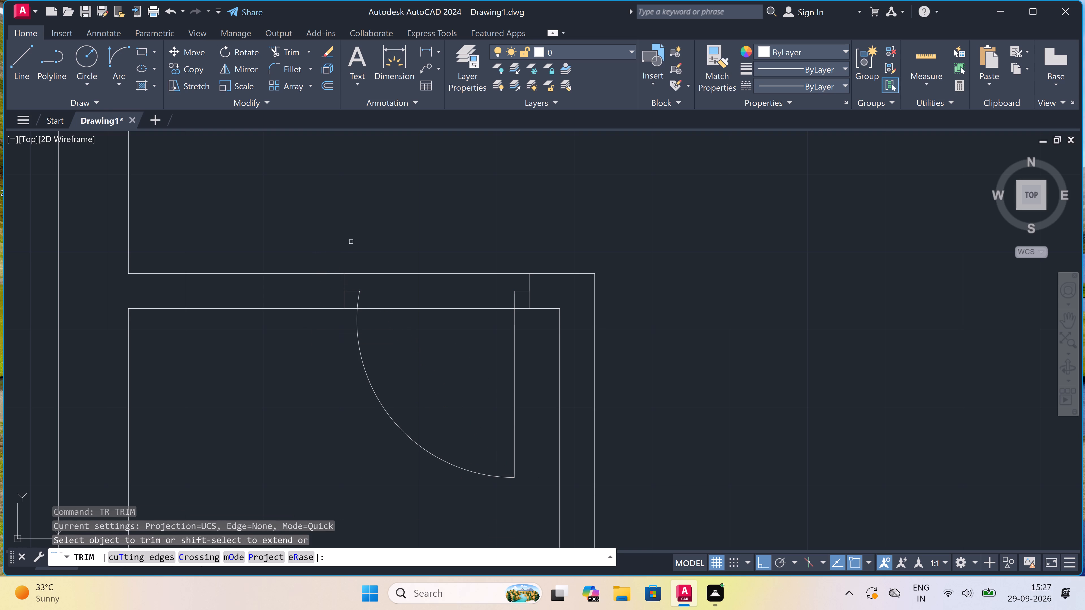
{"action": "left_click", "coordinate": [437, 212]}
{"action": "left_click", "coordinate": [439, 380]}
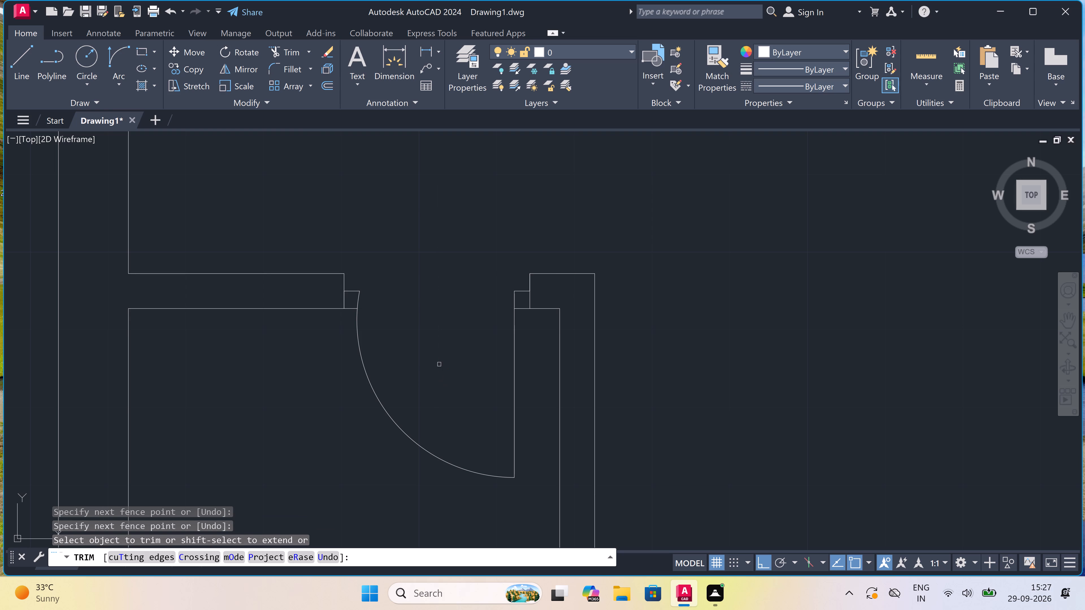
{"action": "key", "text": "Escape"}
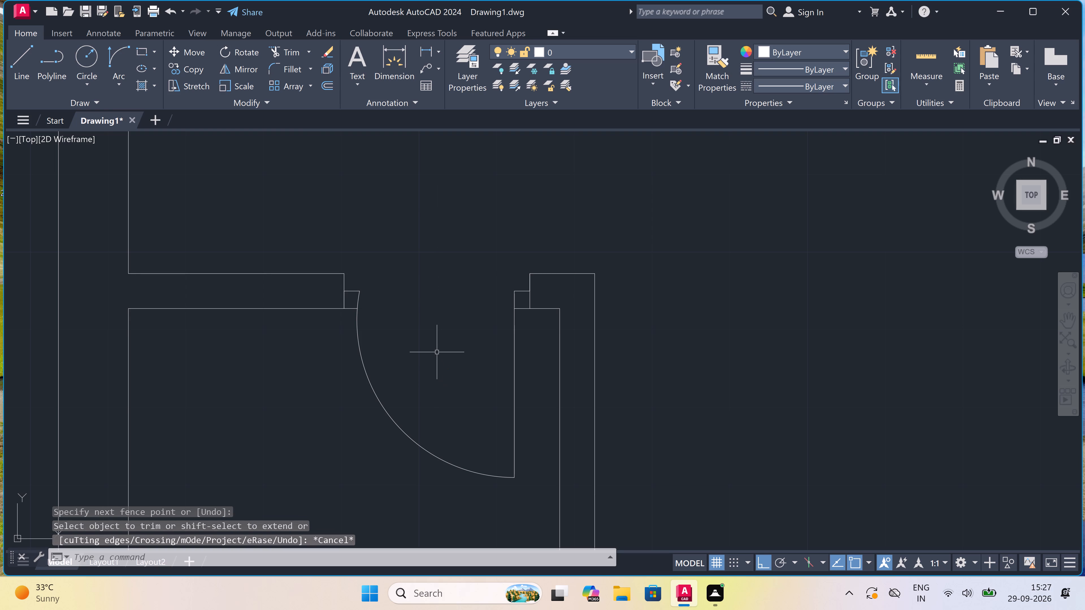
Examine the overall two-unit plan and the area around the west unit's small room with the new door.
{"action": "scroll", "coordinate": [436, 346], "scroll_direction": "down", "scroll_amount": 4}
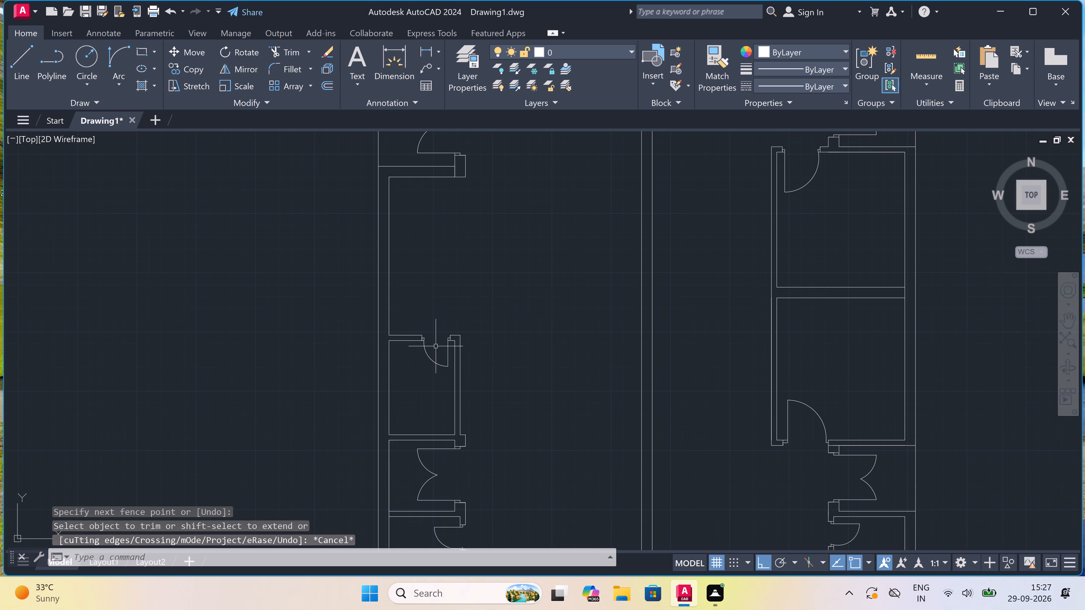
{"action": "scroll", "coordinate": [436, 346], "scroll_direction": "down", "scroll_amount": 1}
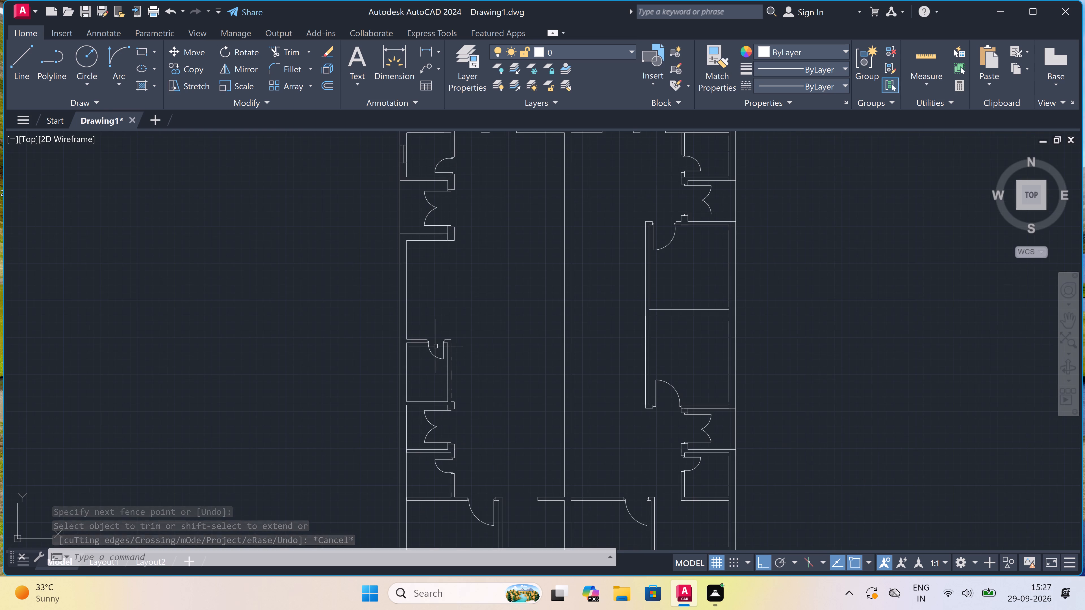
{"action": "scroll", "coordinate": [436, 346], "scroll_direction": "up", "scroll_amount": 1}
{"action": "scroll", "coordinate": [436, 346], "scroll_direction": "down", "scroll_amount": 1}
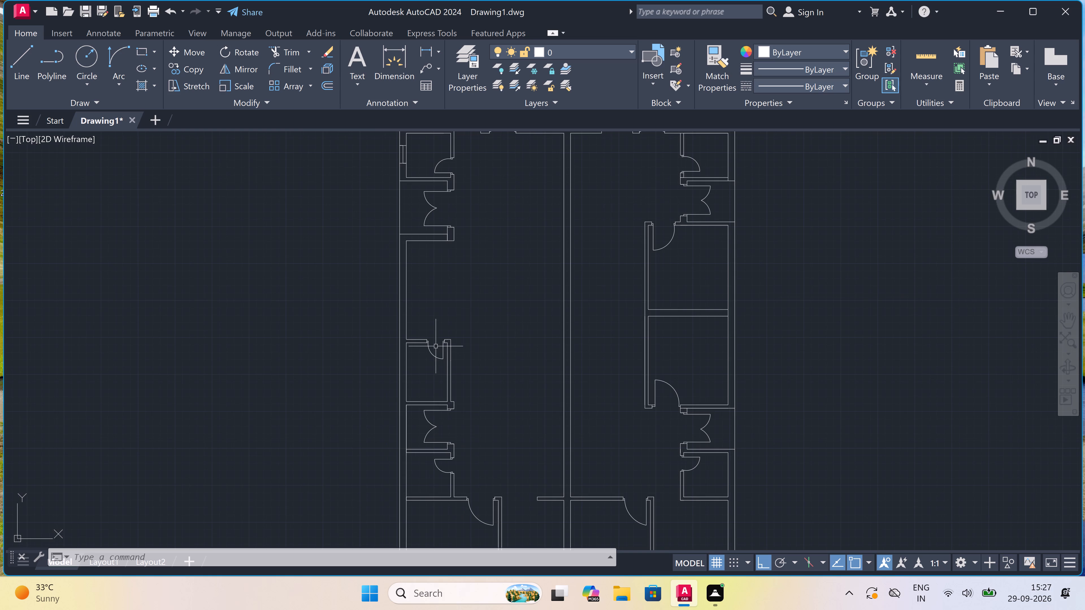
{"action": "scroll", "coordinate": [436, 346], "scroll_direction": "down", "scroll_amount": 1}
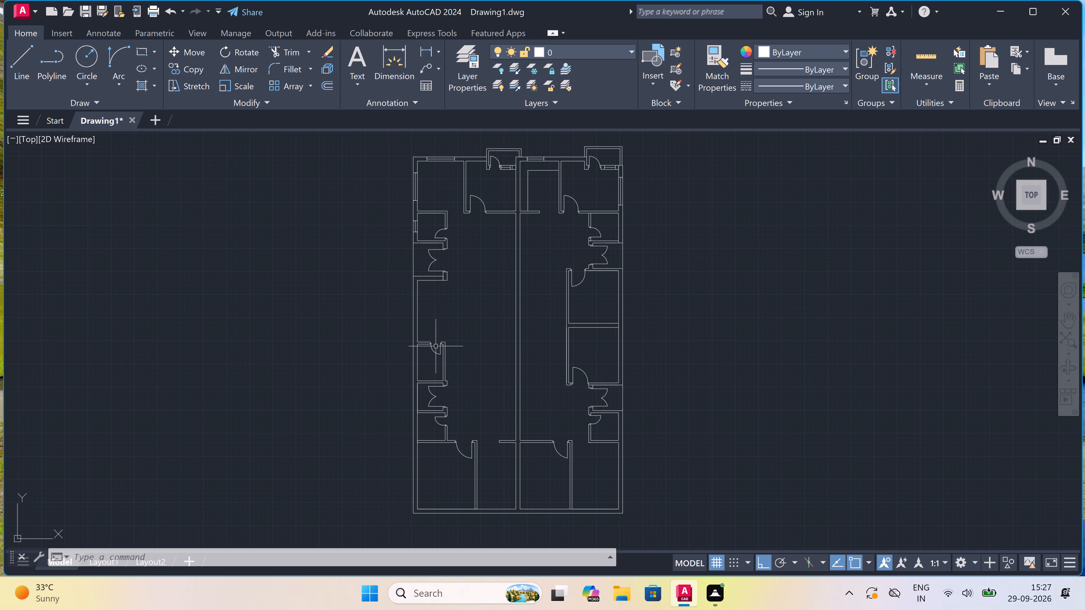
{"action": "scroll", "coordinate": [436, 346], "scroll_direction": "up", "scroll_amount": 3}
{"action": "scroll", "coordinate": [436, 346], "scroll_direction": "down", "scroll_amount": 1}
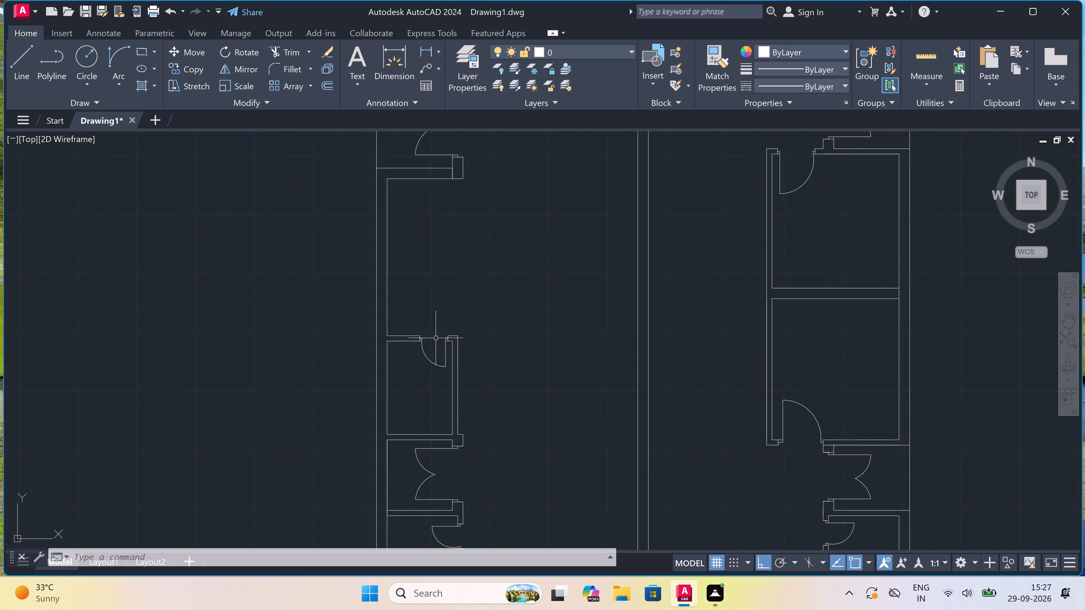
Draw the new room's inner outline from the wall stub's upper corner: 9' east, 10' north, and west to the exterior wall's inner face.
{"action": "type", "text": "l"}
{"action": "key", "text": "space"}
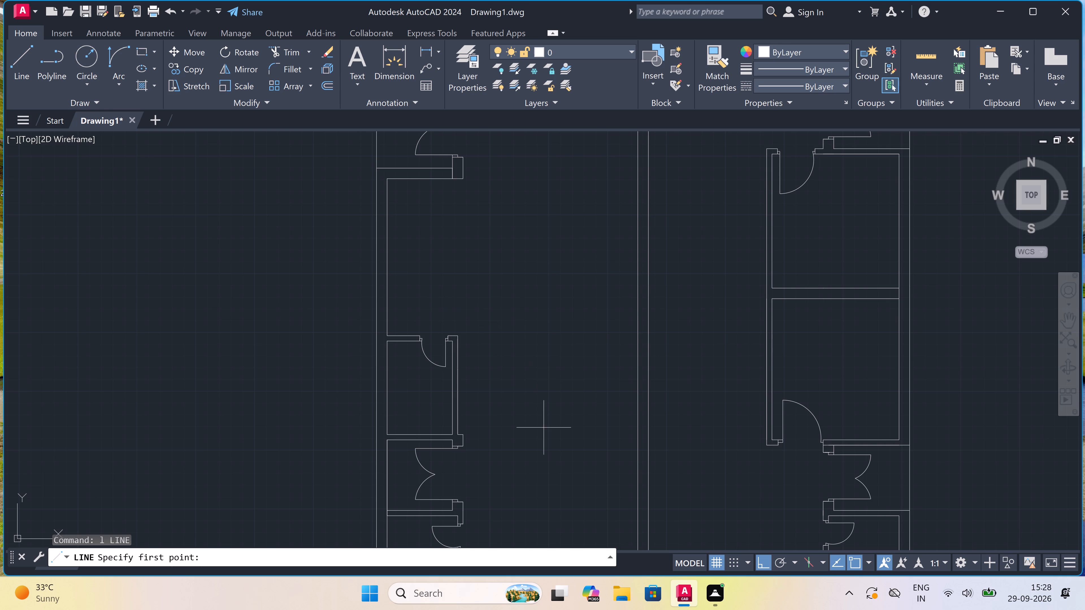
{"action": "scroll", "coordinate": [528, 431], "scroll_direction": "up", "scroll_amount": 2}
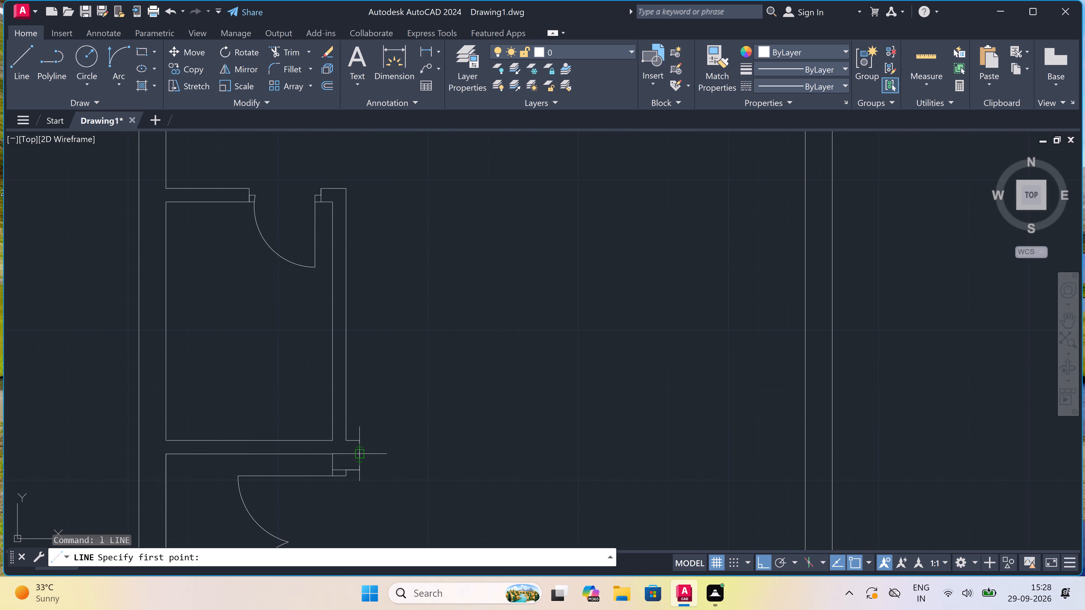
{"action": "scroll", "coordinate": [343, 445], "scroll_direction": "up", "scroll_amount": 1}
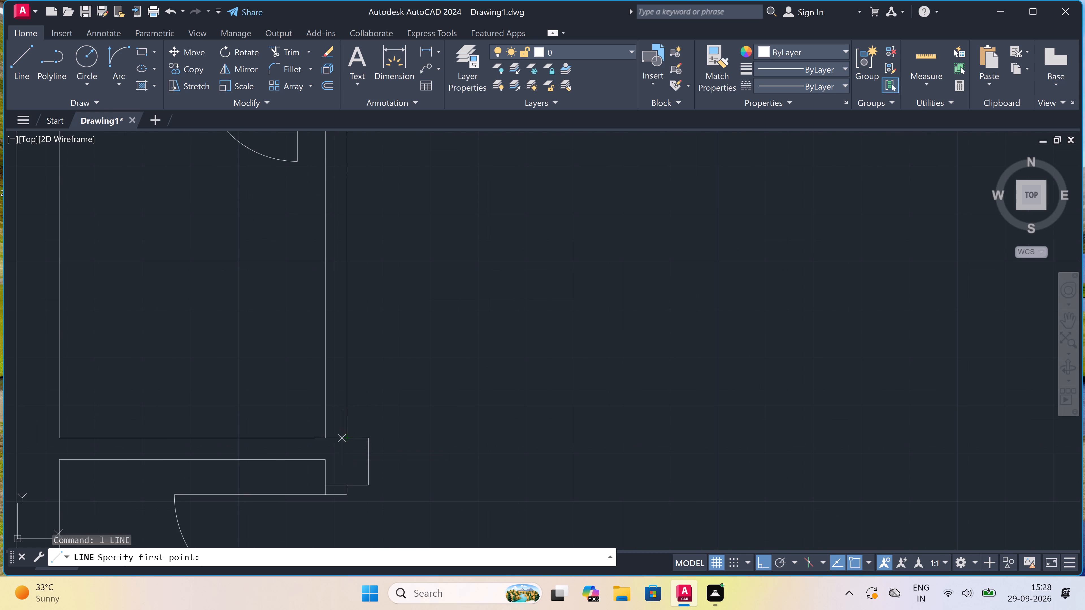
{"action": "left_click", "coordinate": [367, 438]}
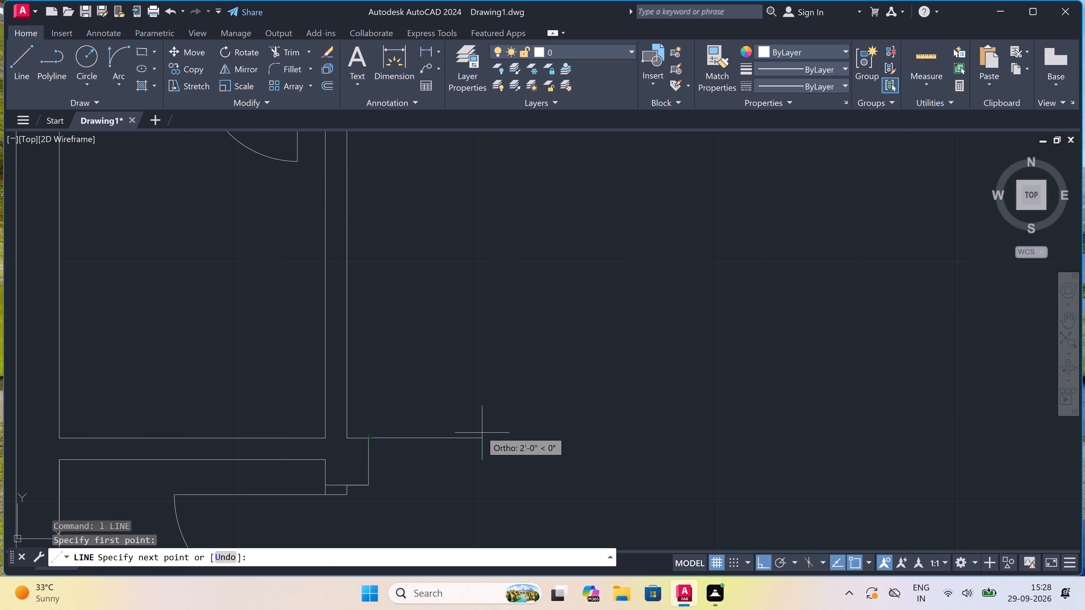
{"action": "type", "text": "9'"}
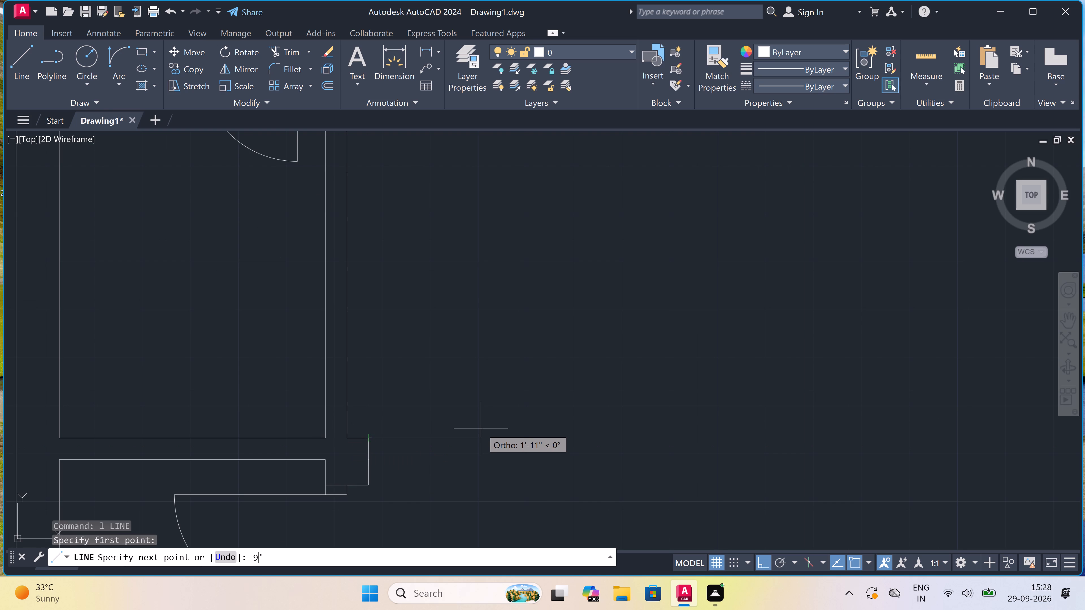
{"action": "key", "text": "space"}
{"action": "scroll", "coordinate": [481, 428], "scroll_direction": "down", "scroll_amount": 2}
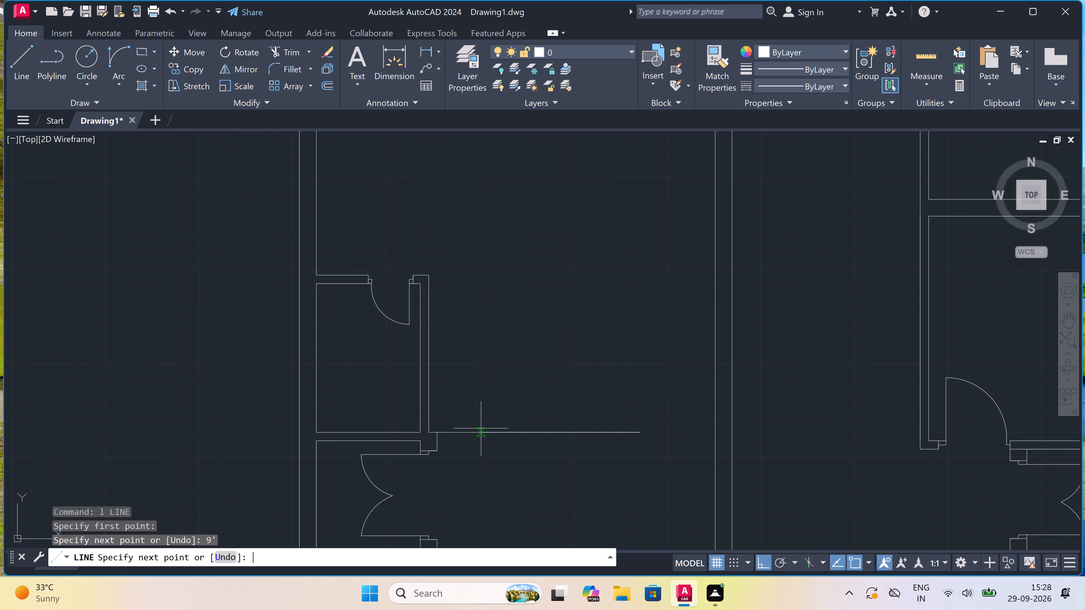
{"action": "scroll", "coordinate": [481, 428], "scroll_direction": "down", "scroll_amount": 2}
{"action": "scroll", "coordinate": [529, 358], "scroll_direction": "up", "scroll_amount": 1}
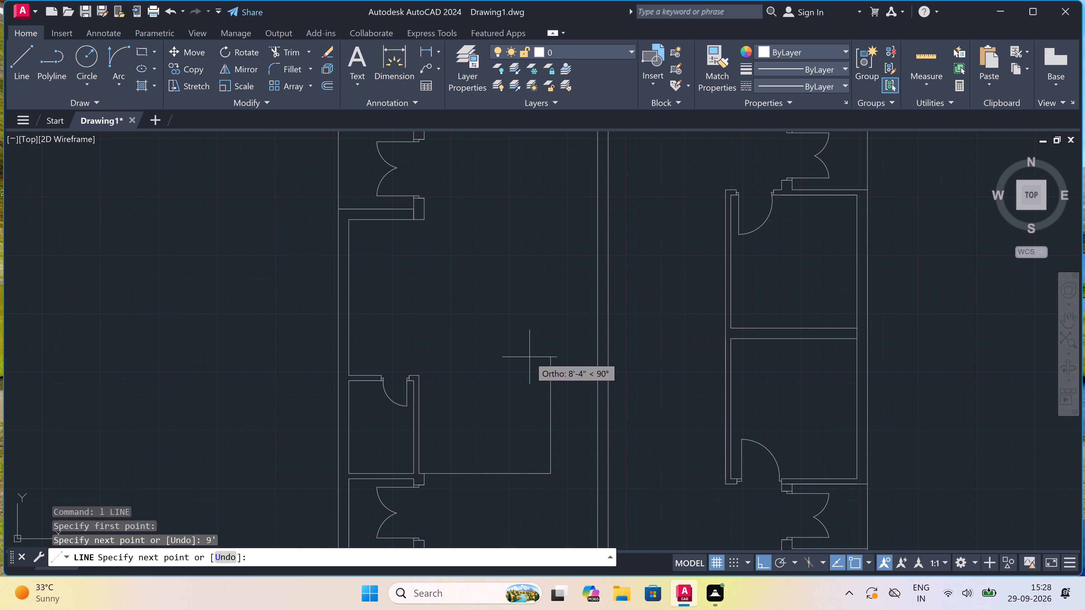
{"action": "type", "text": "10'"}
{"action": "key", "text": "space"}
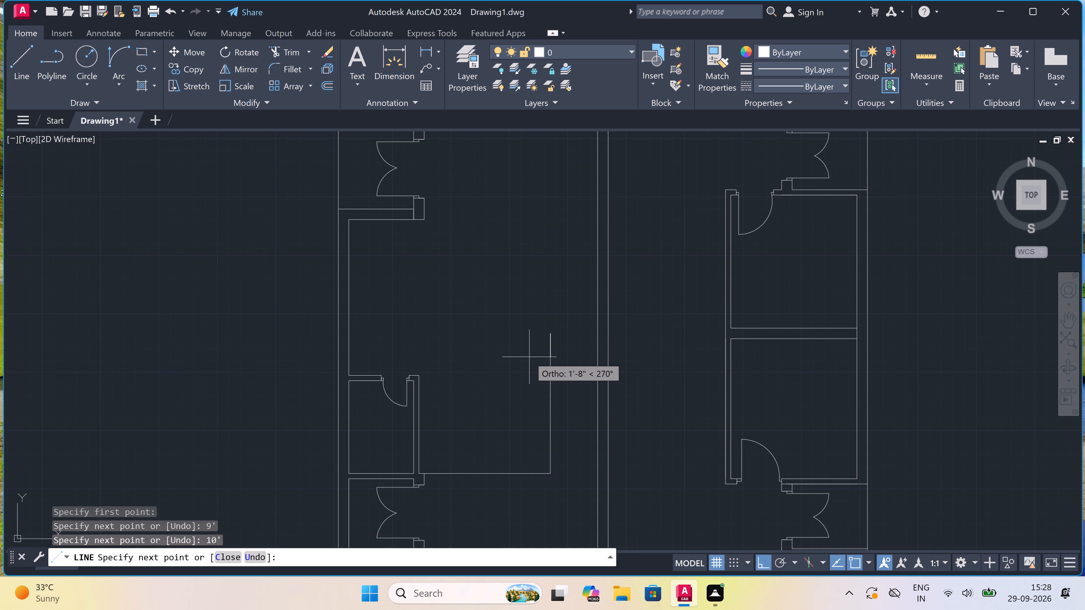
{"action": "left_click", "coordinate": [346, 334]}
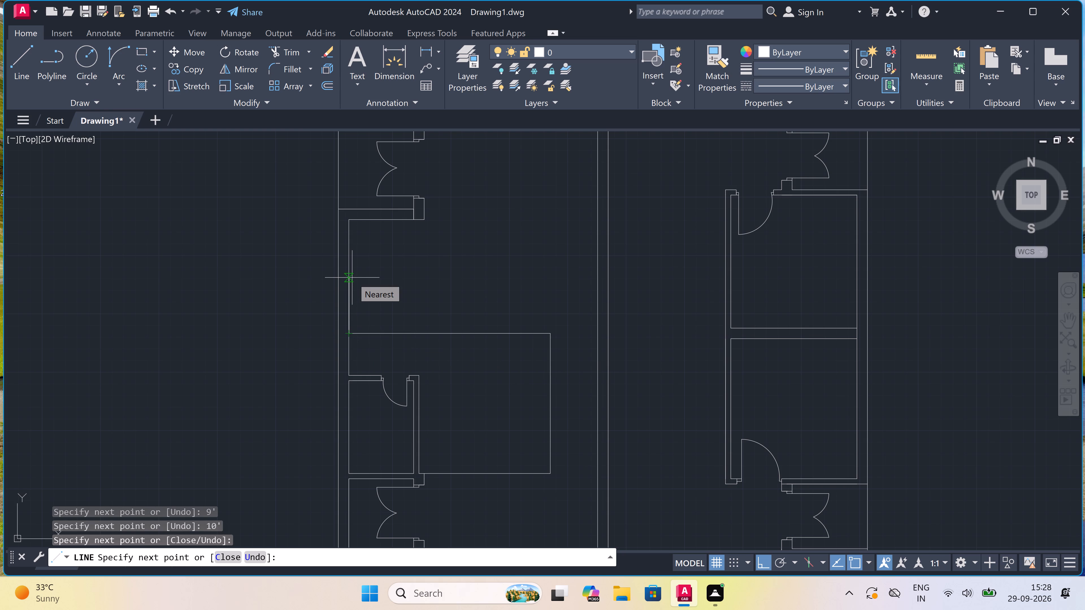
Continue the line 9" north along the exterior wall, and east as the north wall's outer face to align with the room's inner northeast corner.
{"action": "key", "text": "9"}
{"action": "type", "text": "\""}
{"action": "key", "text": "space"}
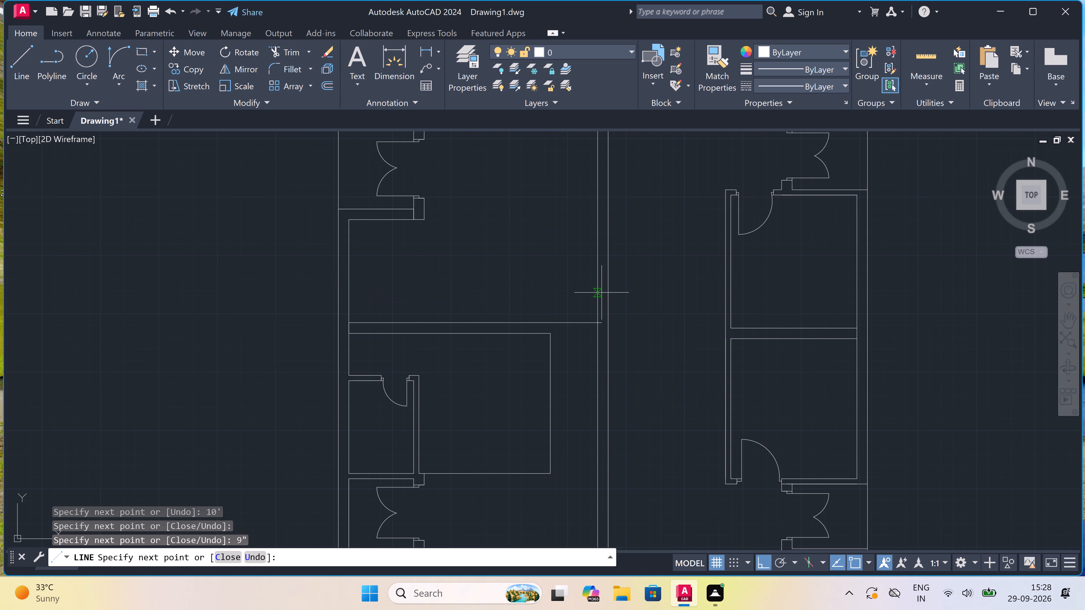
{"action": "scroll", "coordinate": [596, 297], "scroll_direction": "up", "scroll_amount": 1}
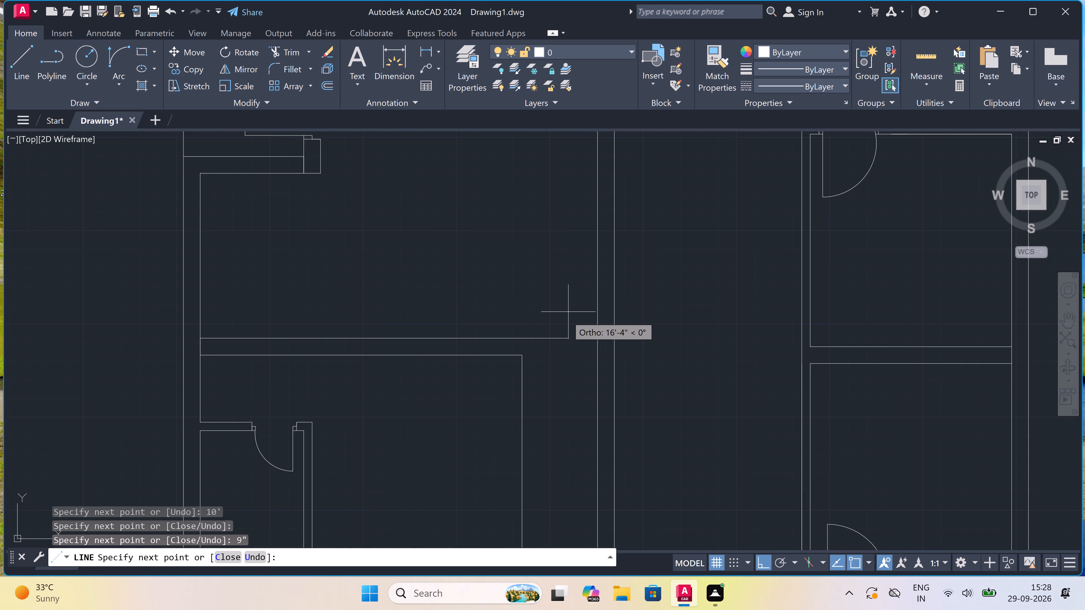
{"action": "scroll", "coordinate": [554, 341], "scroll_direction": "up", "scroll_amount": 2}
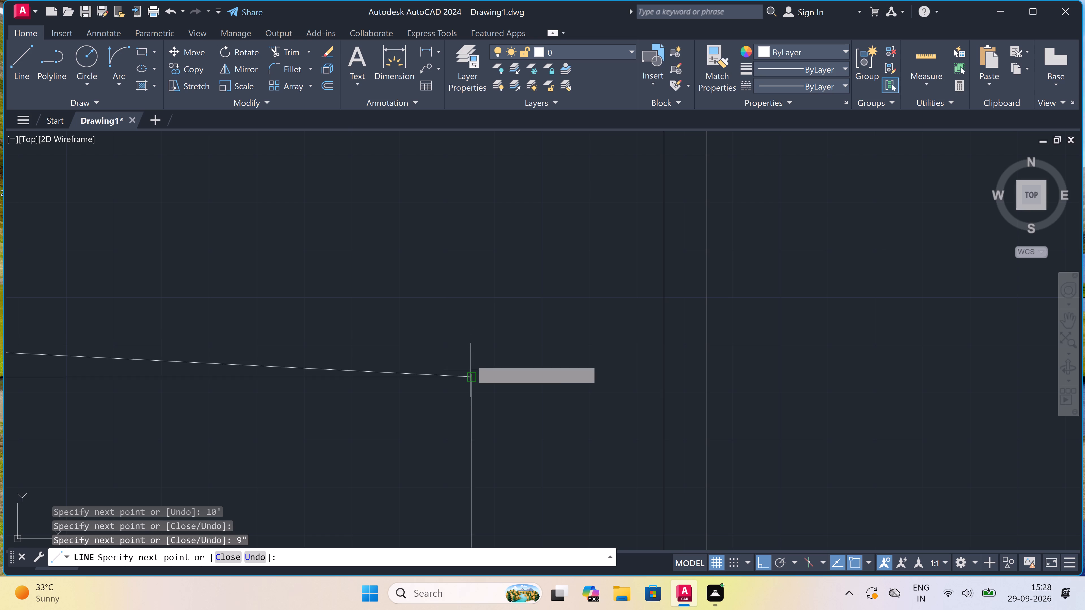
{"action": "left_click", "coordinate": [473, 334]}
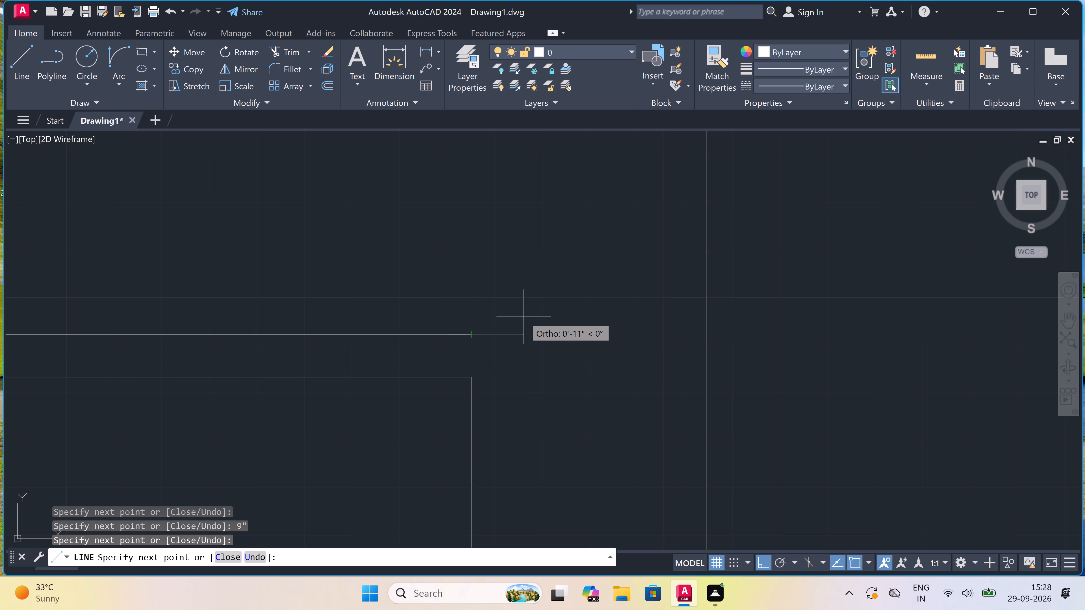
Extend the outer face 4.5" east and draw the east wall's outer face south to the level of the inner southeast corner.
{"action": "key", "text": "4"}
{"action": "type", "text": ".5"}
{"action": "type", "text": "\""}
{"action": "key", "text": "space"}
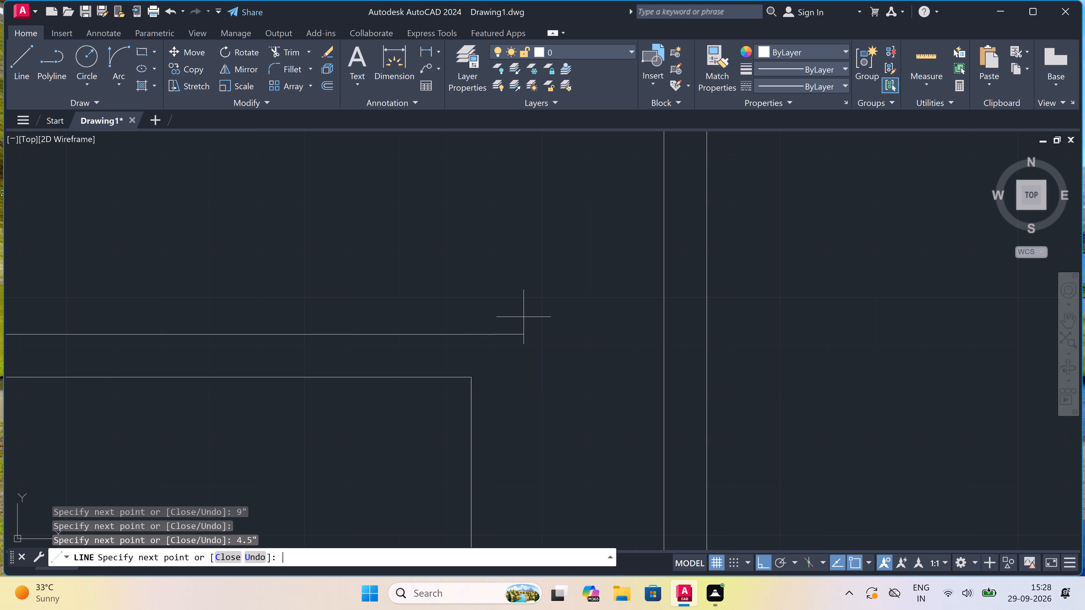
{"action": "scroll", "coordinate": [524, 317], "scroll_direction": "down", "scroll_amount": 3}
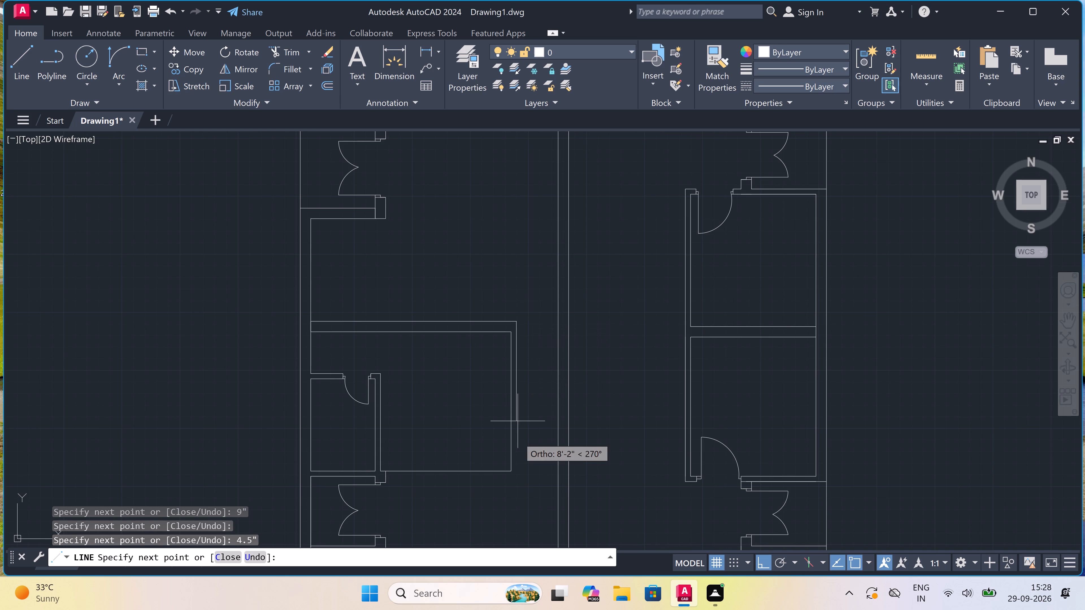
{"action": "scroll", "coordinate": [513, 491], "scroll_direction": "up", "scroll_amount": 3}
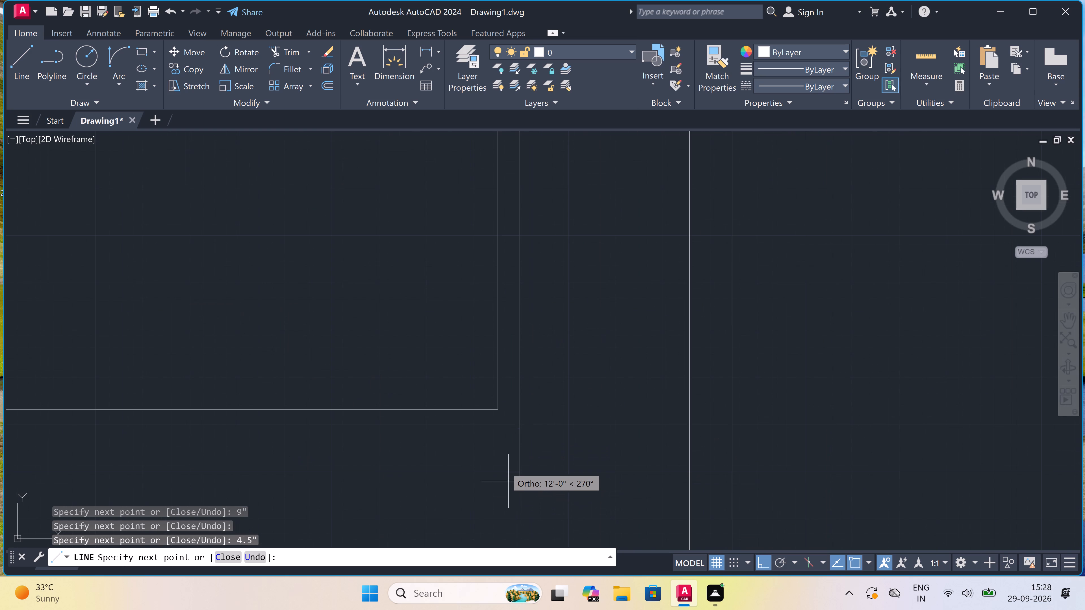
{"action": "scroll", "coordinate": [513, 412], "scroll_direction": "up", "scroll_amount": 3}
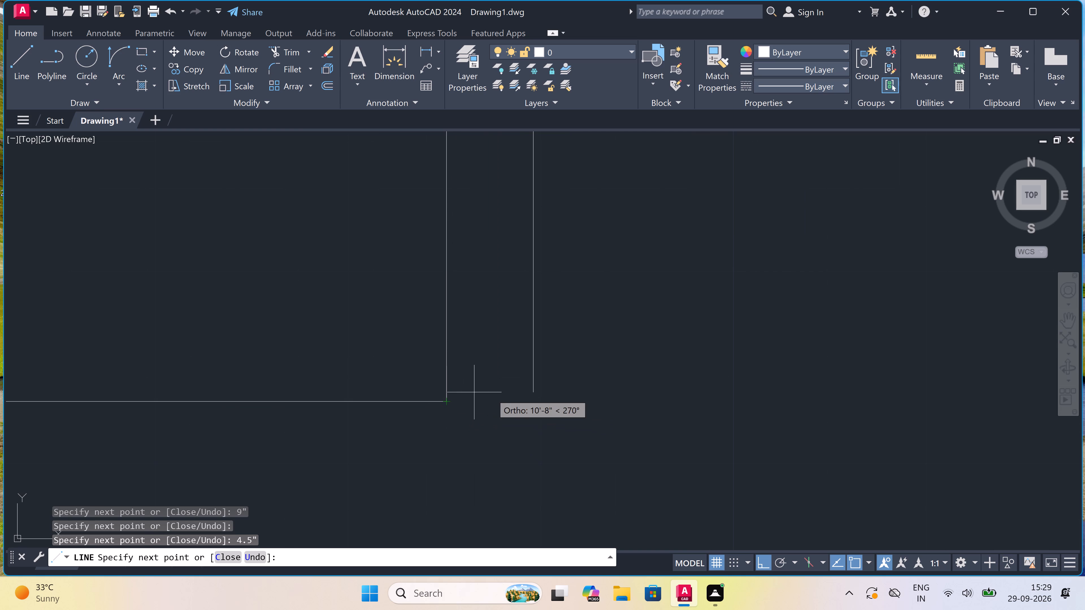
{"action": "left_click", "coordinate": [533, 398]}
Extend the east wall's outer face 4.5" south and draw the south wall's outer face west to the stub above the double doors.
{"action": "scroll", "coordinate": [533, 398], "scroll_direction": "down", "scroll_amount": 2}
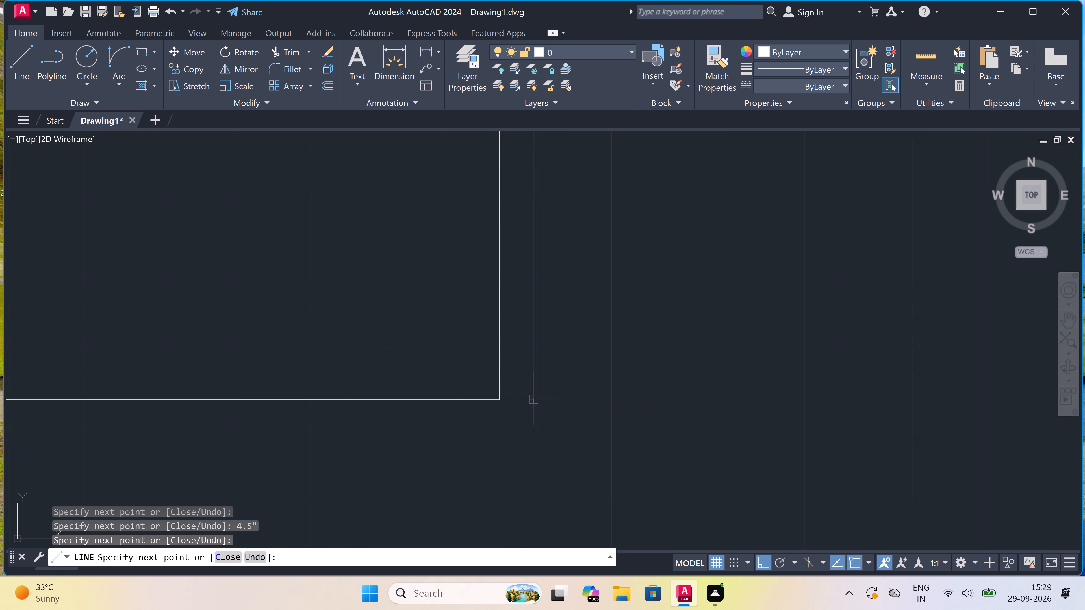
{"action": "key", "text": "4"}
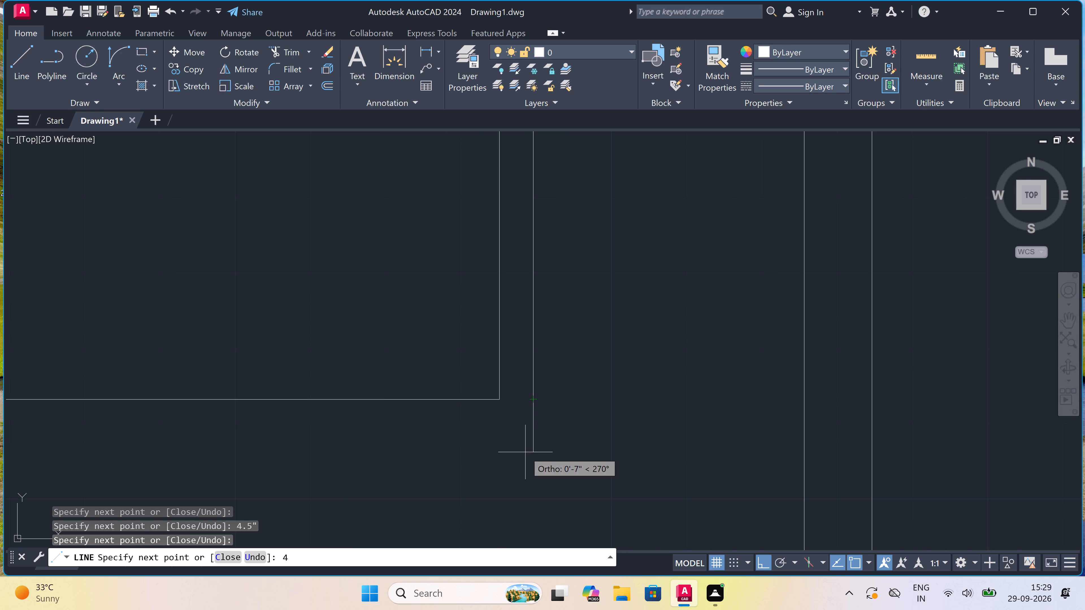
{"action": "key", "text": "period"}
{"action": "key", "text": "5"}
{"action": "type", "text": "\""}
{"action": "key", "text": "space"}
{"action": "scroll", "coordinate": [527, 457], "scroll_direction": "down", "scroll_amount": 2}
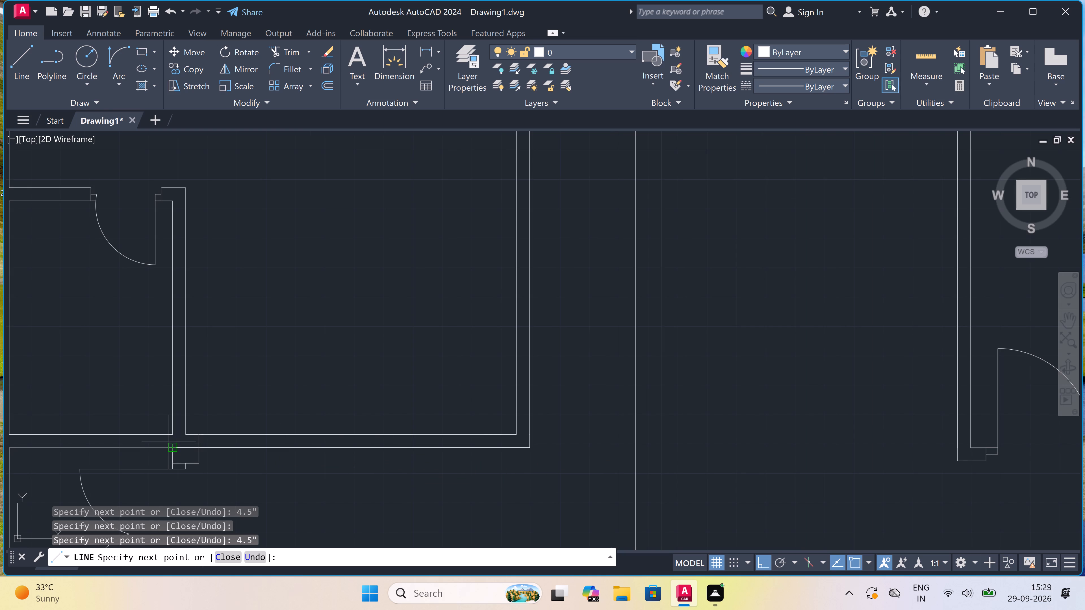
{"action": "scroll", "coordinate": [169, 443], "scroll_direction": "up", "scroll_amount": 2}
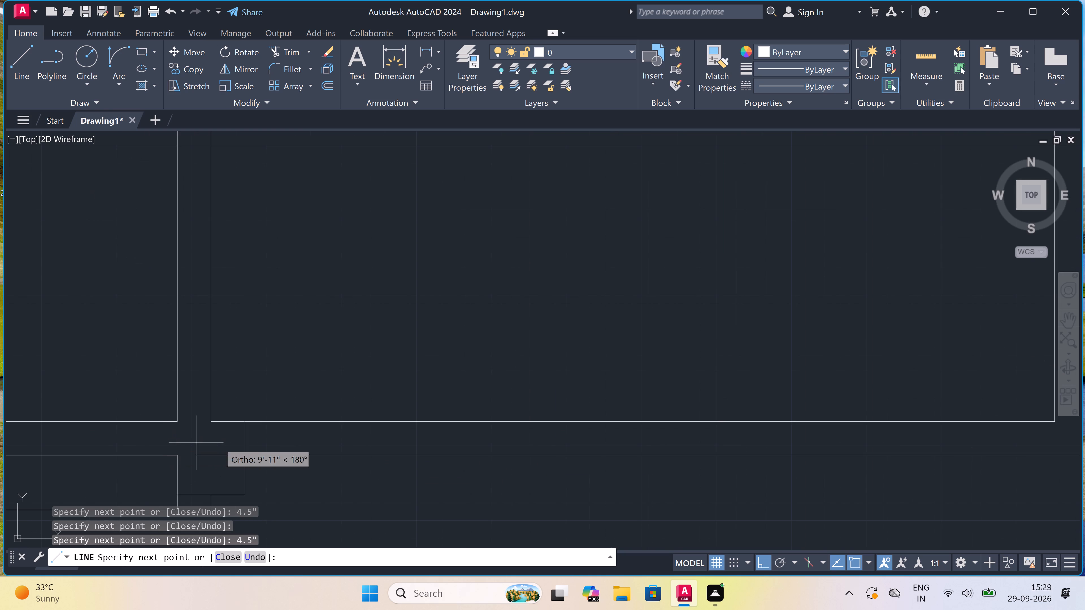
{"action": "left_click", "coordinate": [246, 452]}
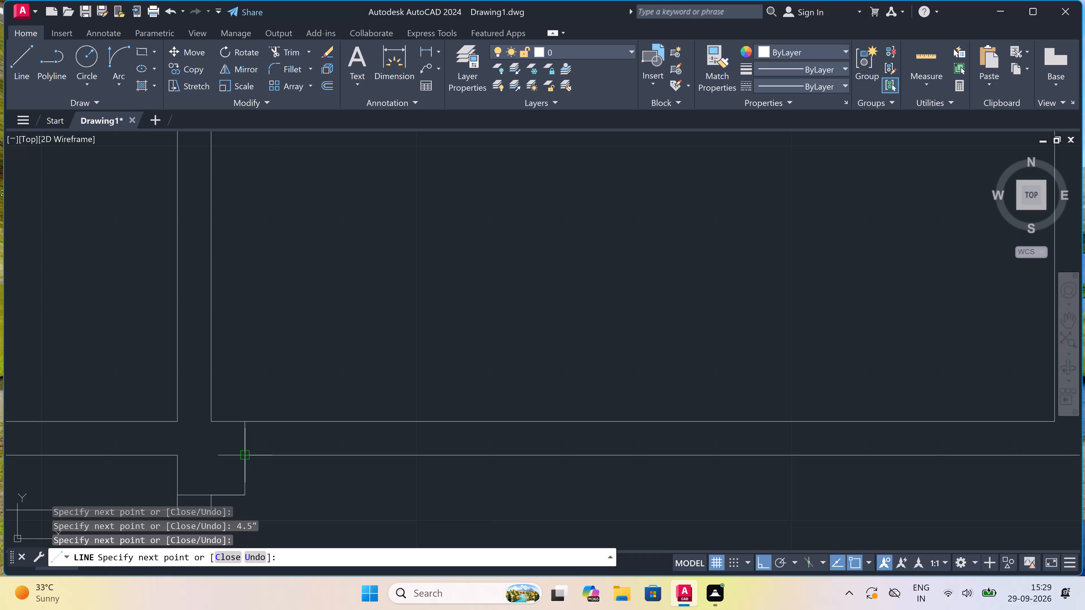
{"action": "key", "text": "Escape"}
Trim the leftover stub line crossing the new room's south wall thickness above the double doors.
{"action": "type", "text": "tr"}
{"action": "key", "text": "space"}
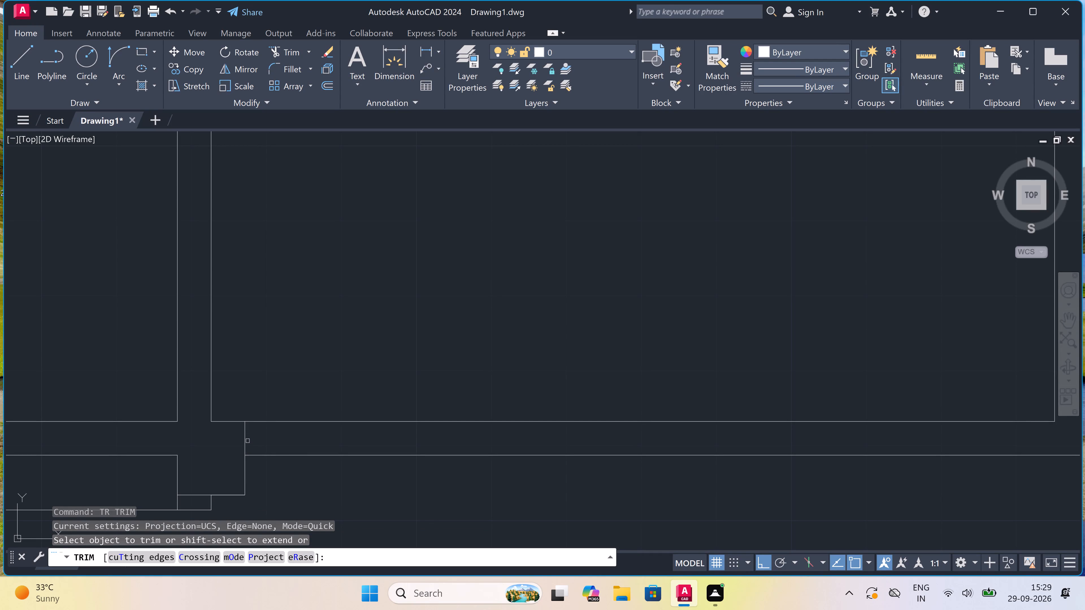
{"action": "left_click", "coordinate": [246, 439]}
Trim the exterior wall's inner face between the two lines of the new room's north wall to open the junction.
{"action": "scroll", "coordinate": [318, 435], "scroll_direction": "down", "scroll_amount": 1}
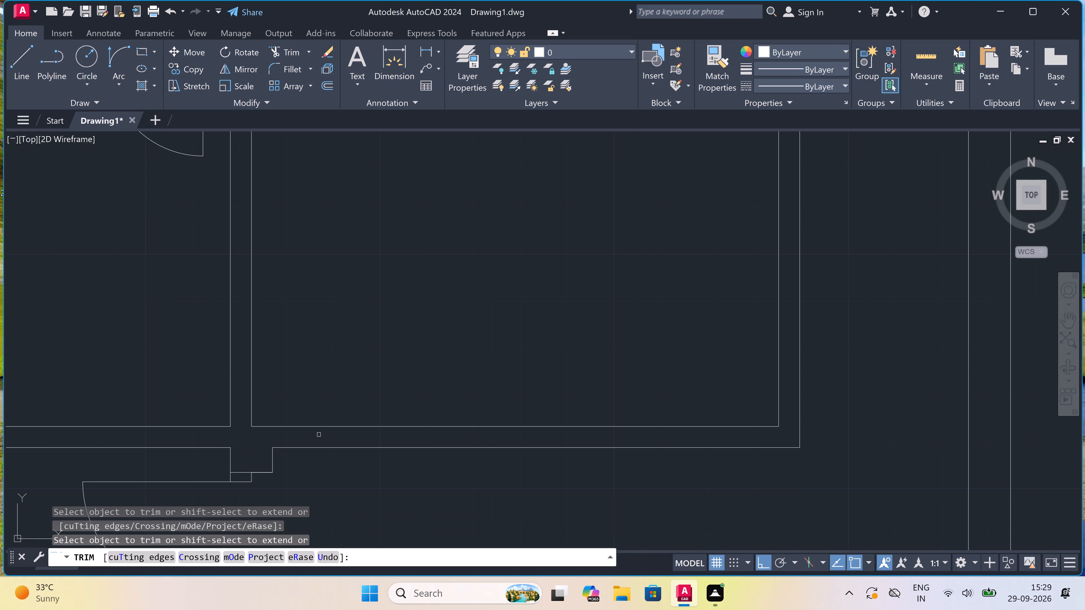
{"action": "scroll", "coordinate": [319, 435], "scroll_direction": "down", "scroll_amount": 2}
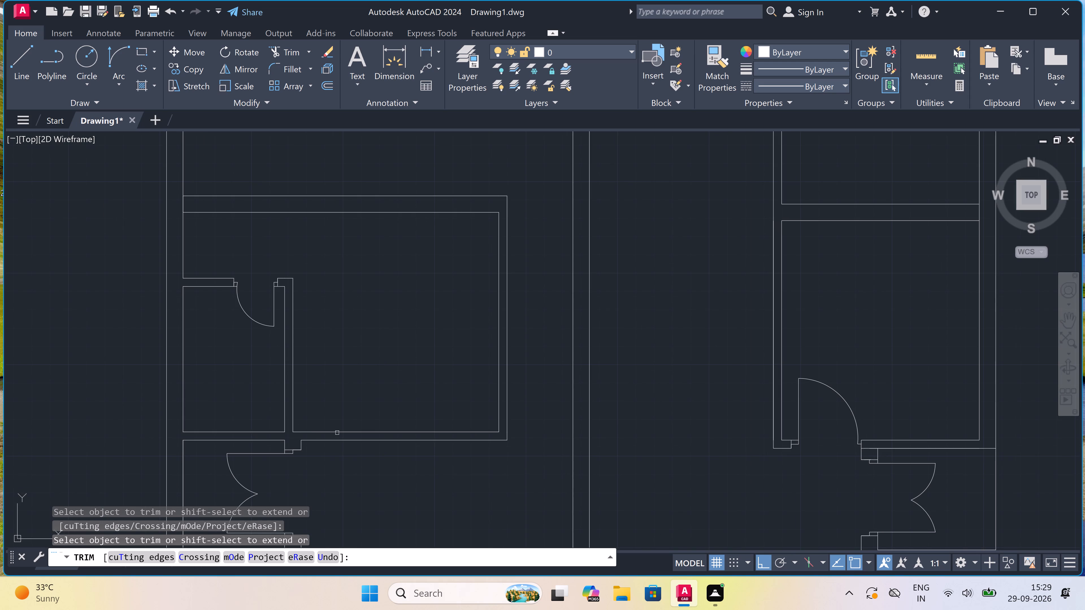
{"action": "scroll", "coordinate": [347, 417], "scroll_direction": "down", "scroll_amount": 1}
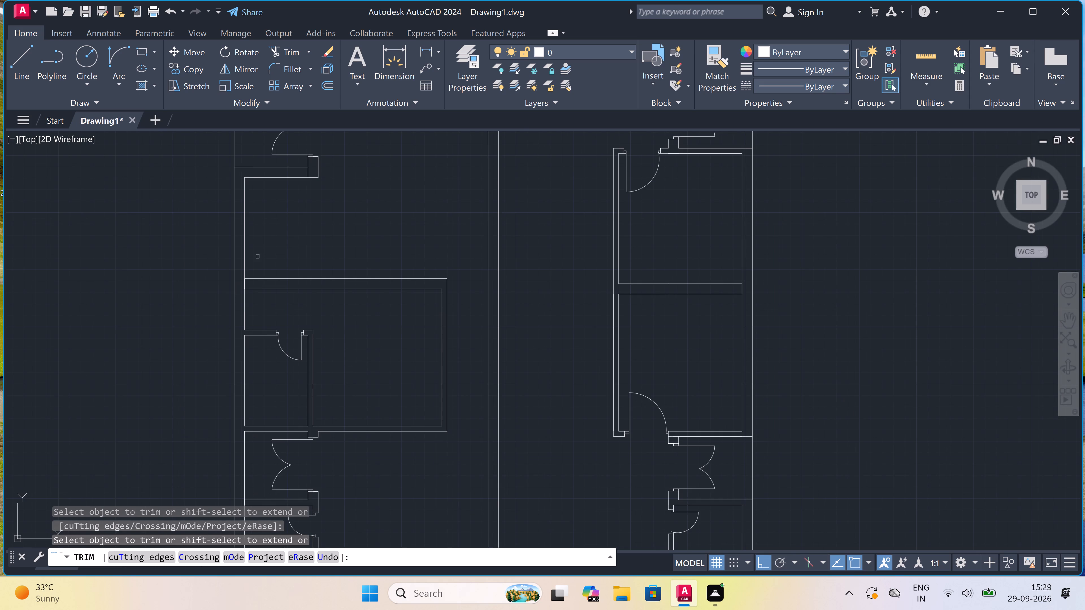
{"action": "scroll", "coordinate": [242, 289], "scroll_direction": "up", "scroll_amount": 1}
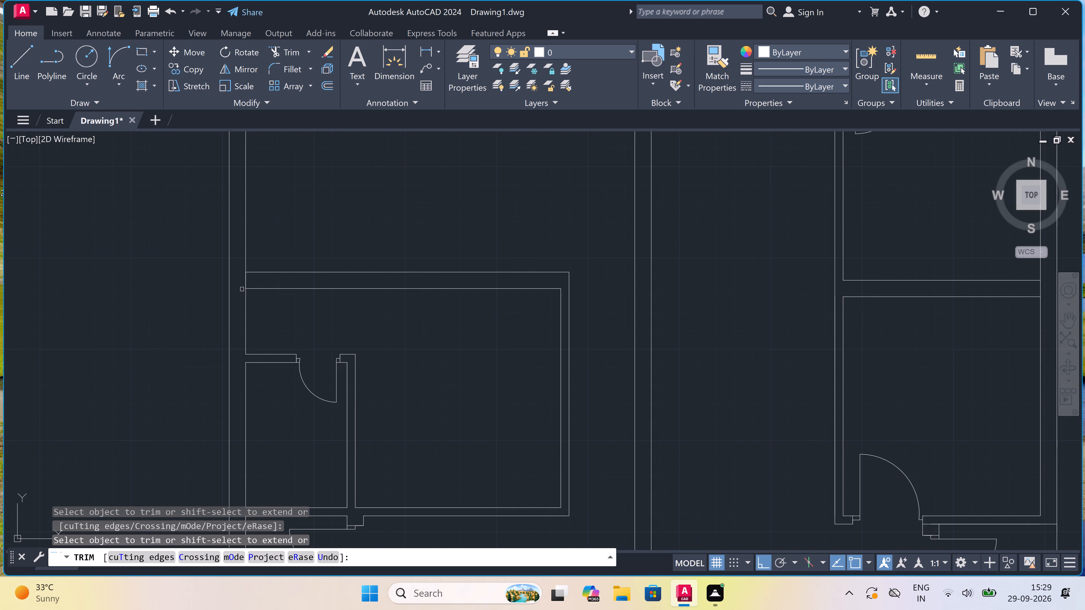
{"action": "scroll", "coordinate": [244, 279], "scroll_direction": "up", "scroll_amount": 2}
{"action": "left_click", "coordinate": [248, 280]}
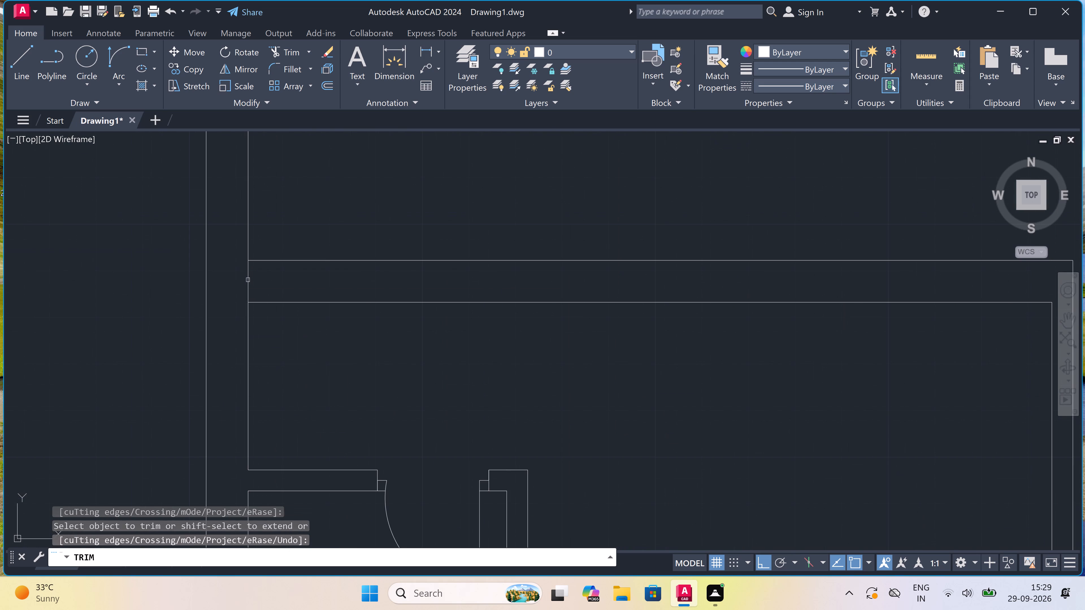
{"action": "left_click", "coordinate": [272, 283]}
{"action": "left_click", "coordinate": [231, 286]}
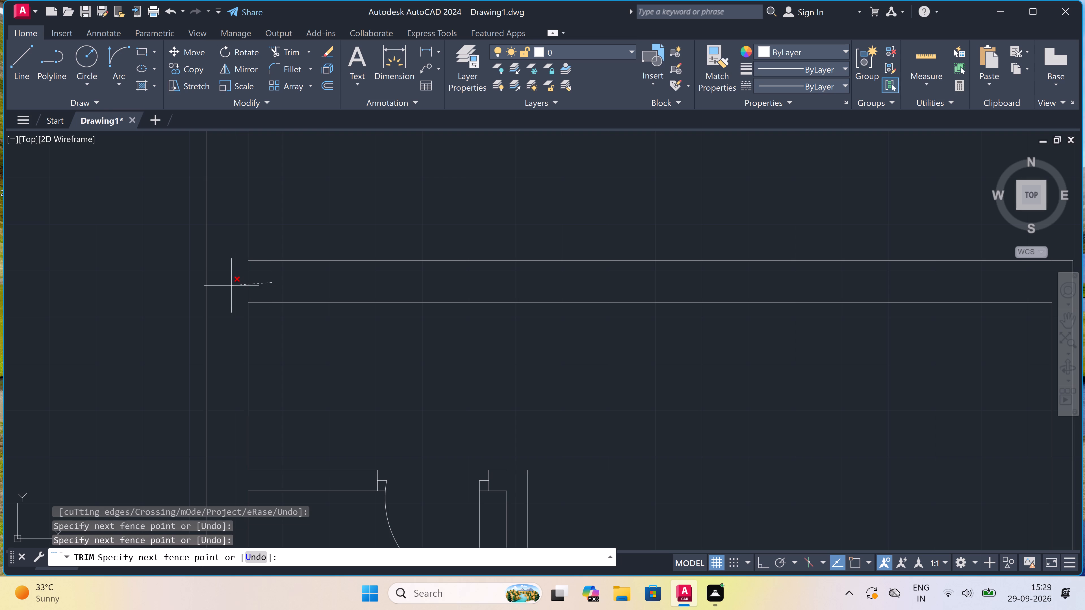
{"action": "scroll", "coordinate": [261, 285], "scroll_direction": "down", "scroll_amount": 3}
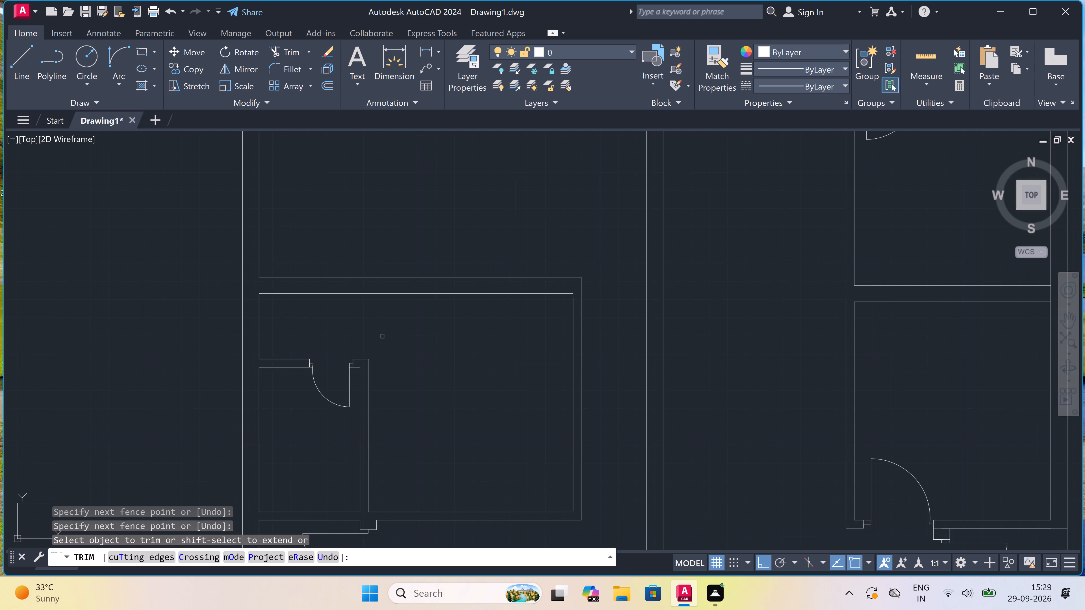
{"action": "key", "text": "Escape"}
{"action": "key", "text": "space"}
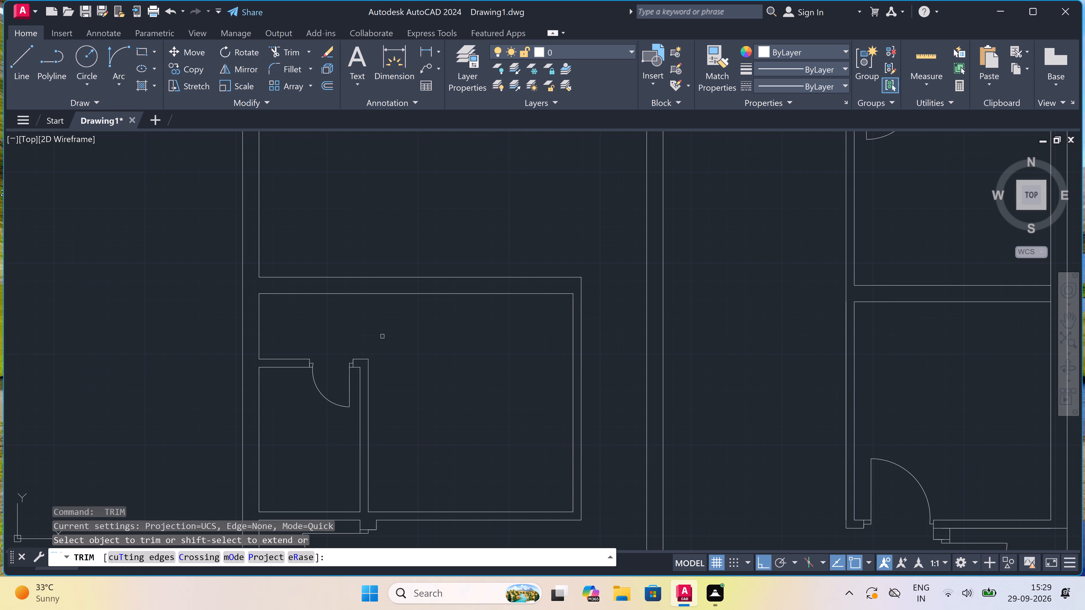
{"action": "key", "text": "Escape"}
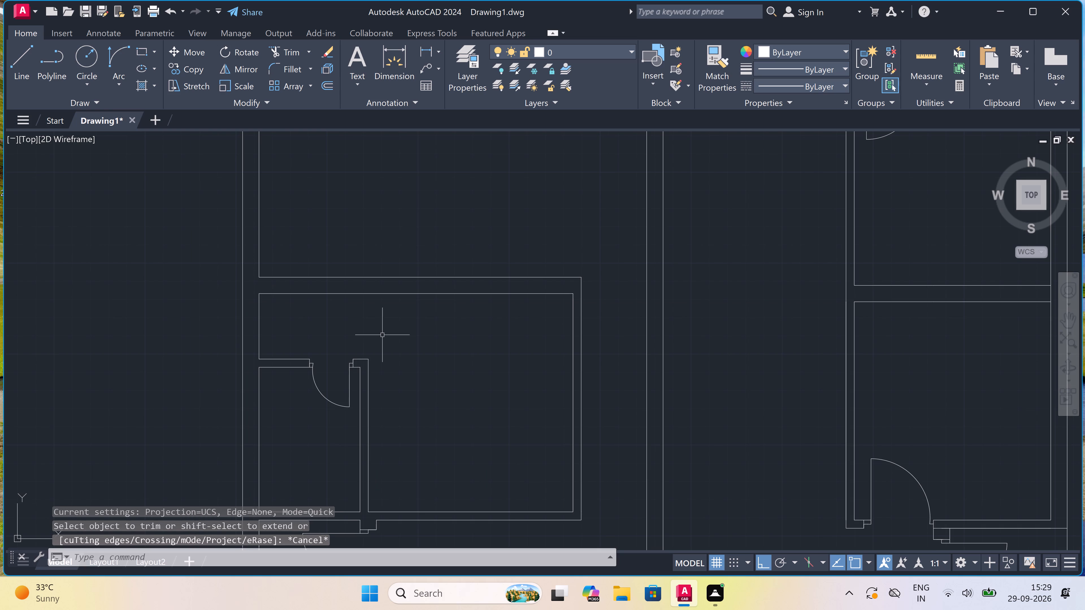
Draw the west door jamb across the new room's south wall, with a 2" stop from its midpoint and a 3' door leaf north.
{"action": "type", "text": "l"}
{"action": "key", "text": "space"}
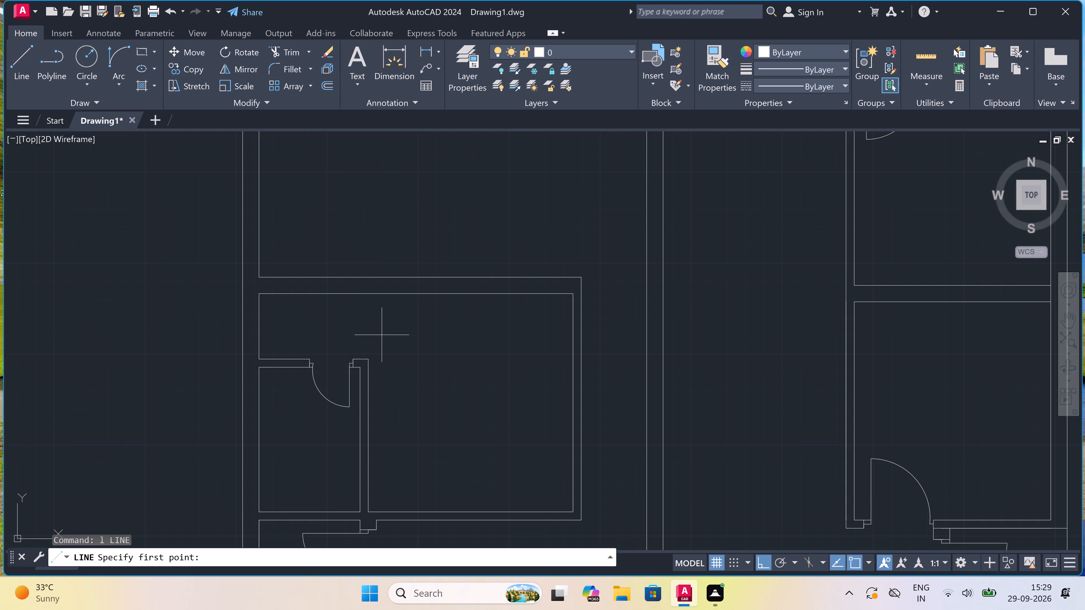
{"action": "scroll", "coordinate": [382, 334], "scroll_direction": "down", "scroll_amount": 2}
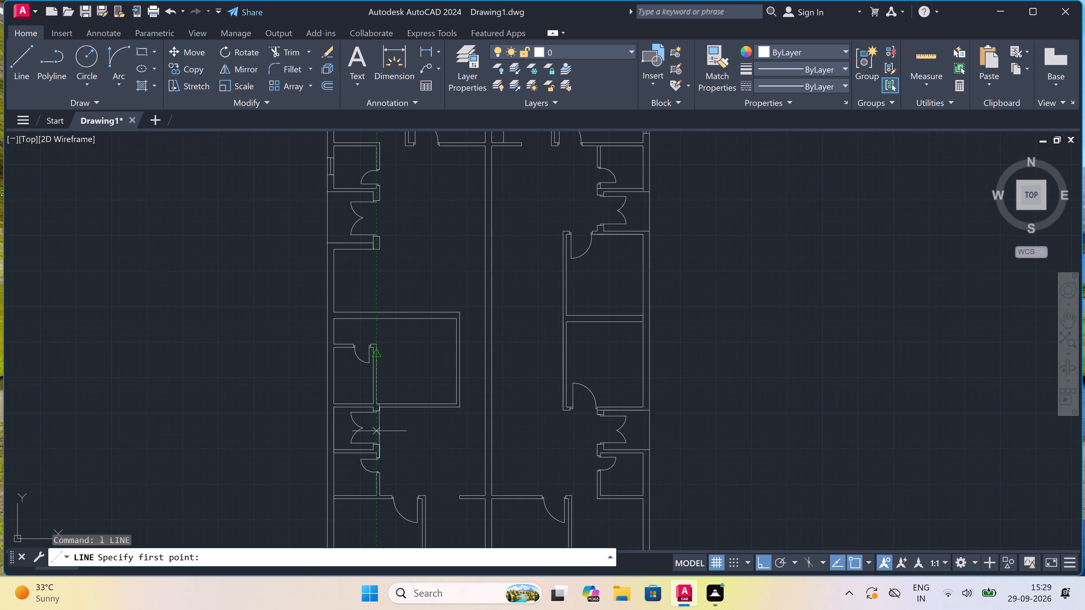
{"action": "scroll", "coordinate": [387, 430], "scroll_direction": "up", "scroll_amount": 3}
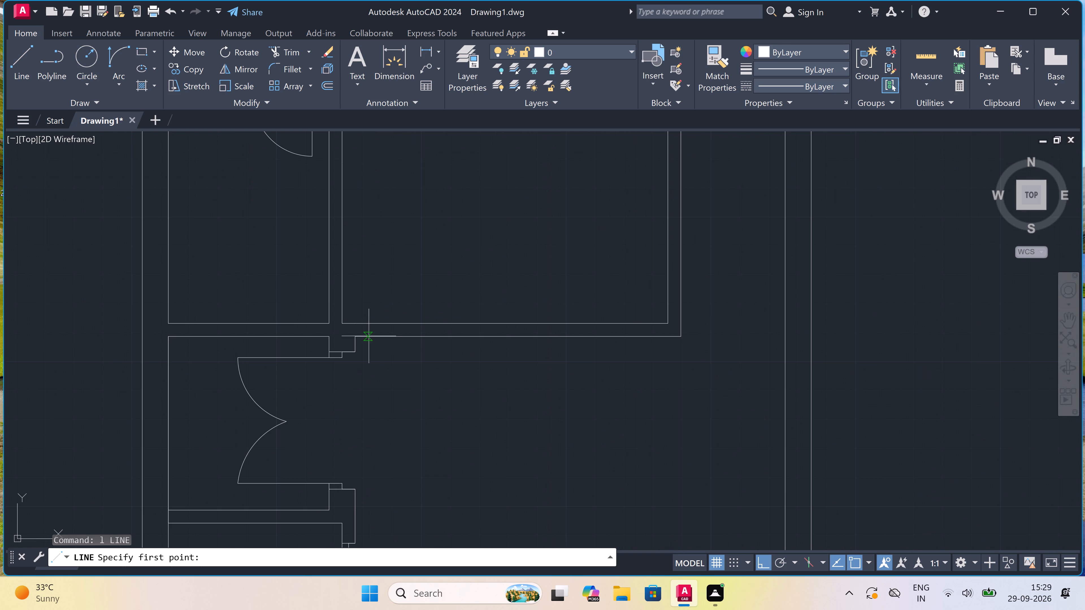
{"action": "scroll", "coordinate": [372, 322], "scroll_direction": "up", "scroll_amount": 2}
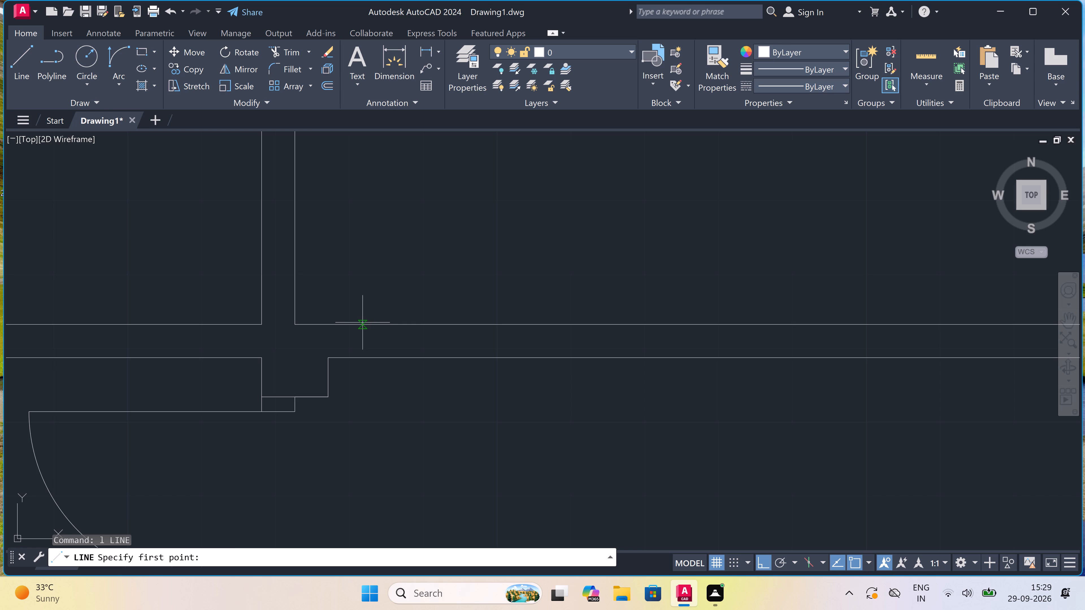
{"action": "left_click", "coordinate": [361, 322]}
{"action": "left_click", "coordinate": [359, 356]}
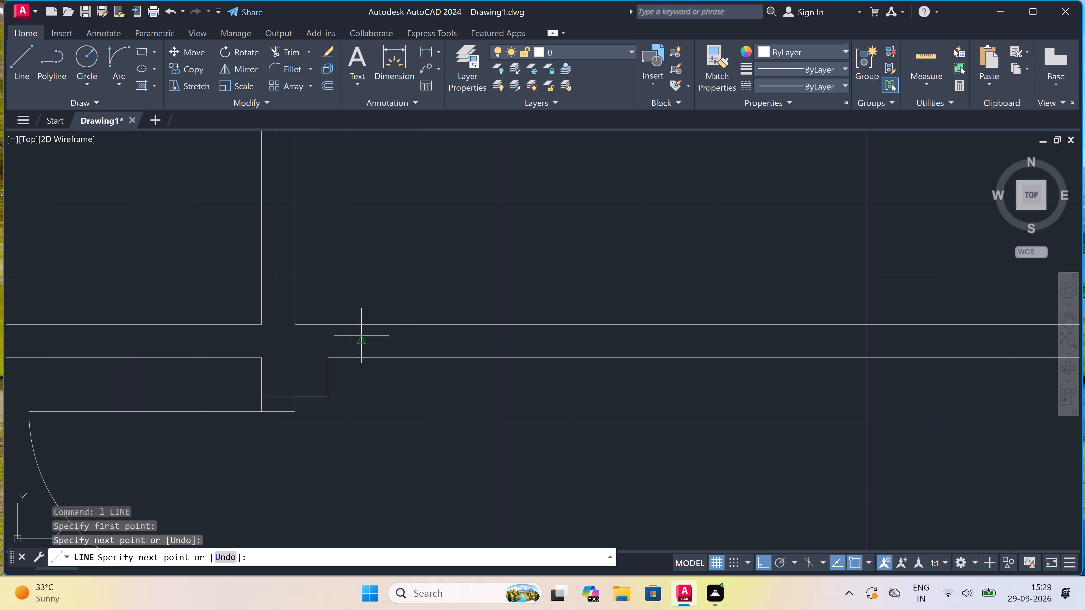
{"action": "left_click", "coordinate": [362, 341]}
{"action": "key", "text": "2"}
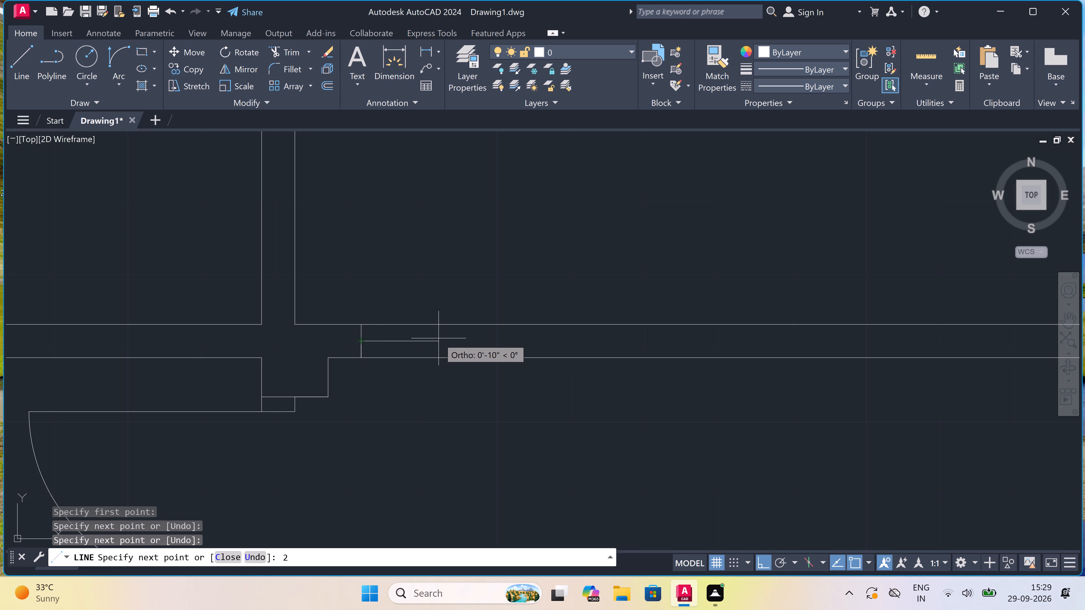
{"action": "type", "text": "\""}
{"action": "key", "text": "space"}
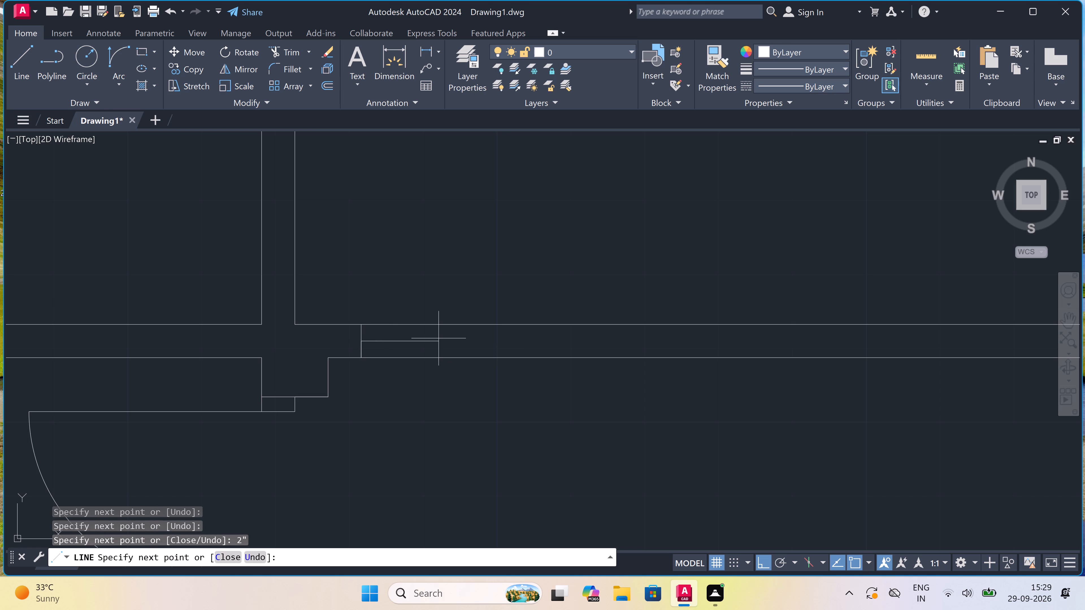
{"action": "type", "text": "3'"}
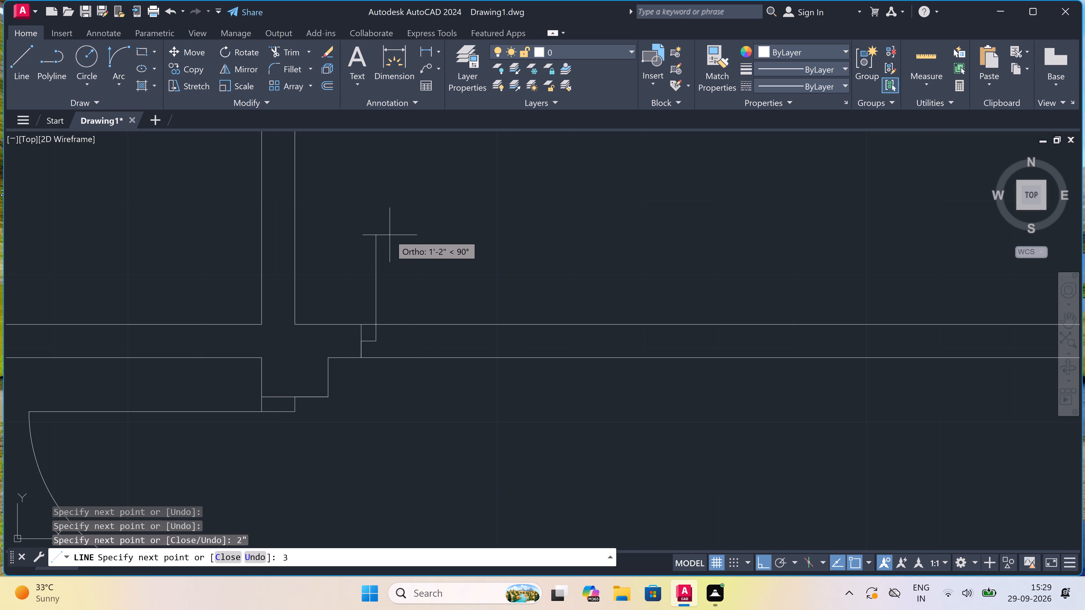
{"action": "key", "text": "space"}
{"action": "key", "text": "Escape"}
Draw the opposite door jamb across the south wall, east of the leaf, with a 2" stop running west from its midpoint.
{"action": "key", "text": "space"}
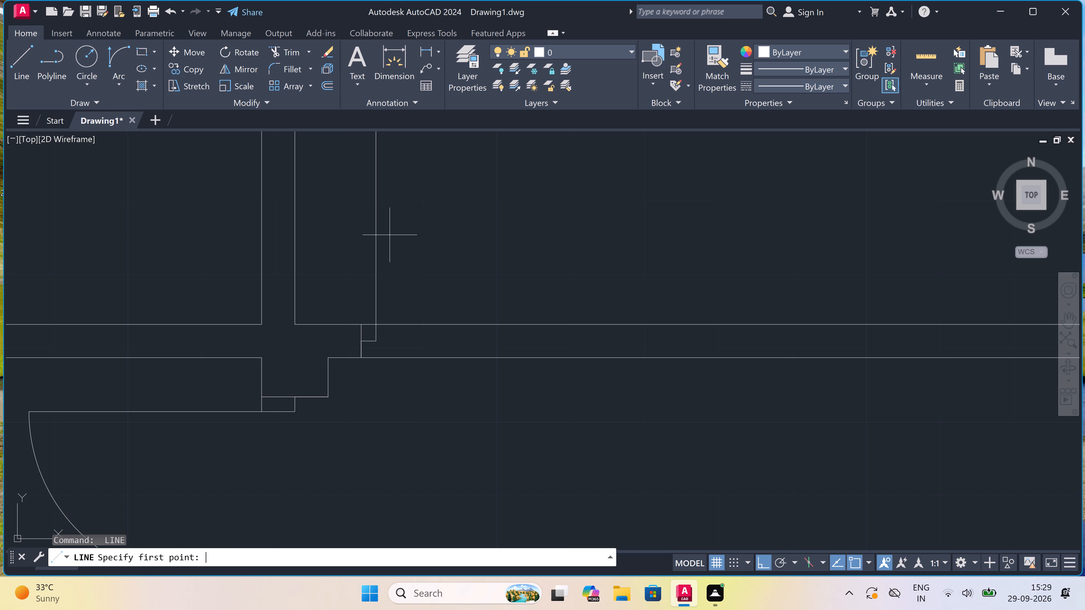
{"action": "scroll", "coordinate": [390, 235], "scroll_direction": "down", "scroll_amount": 2}
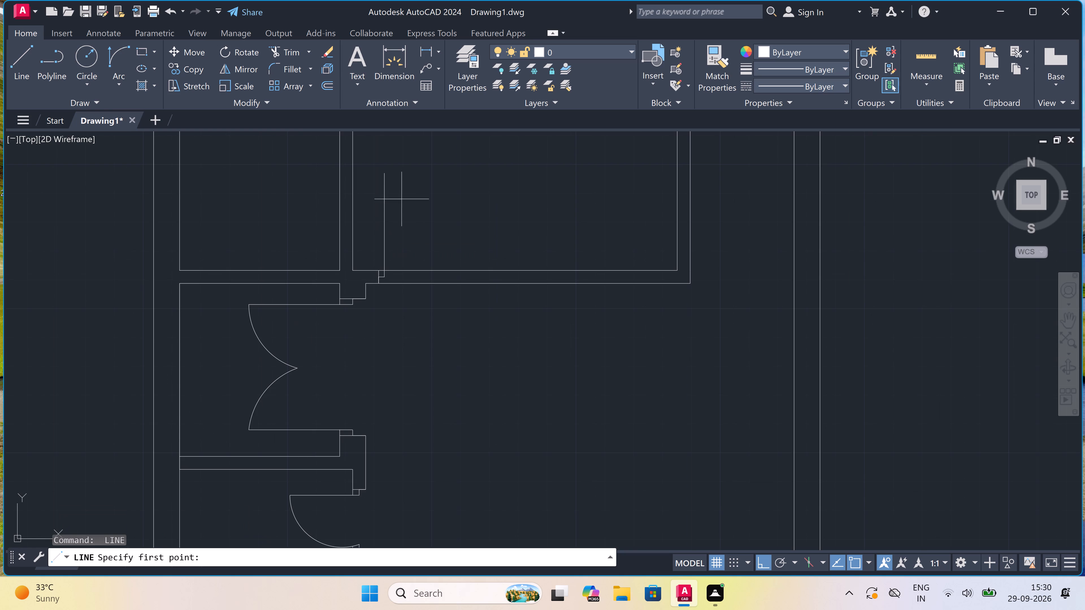
{"action": "scroll", "coordinate": [409, 181], "scroll_direction": "up", "scroll_amount": 2}
{"action": "scroll", "coordinate": [415, 174], "scroll_direction": "down", "scroll_amount": 3}
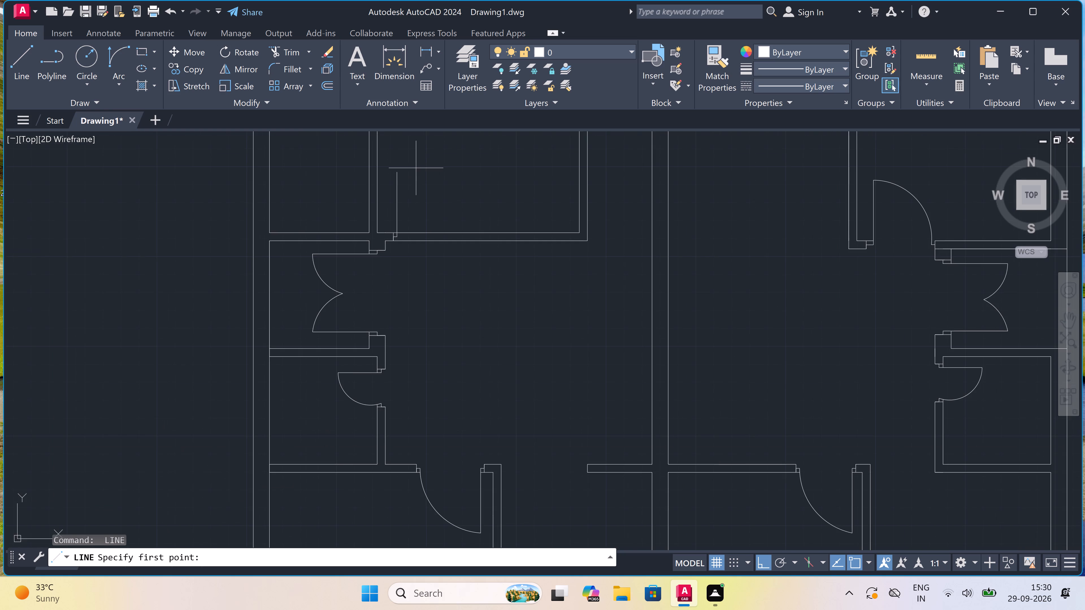
{"action": "scroll", "coordinate": [418, 155], "scroll_direction": "up", "scroll_amount": 3}
{"action": "scroll", "coordinate": [419, 157], "scroll_direction": "down", "scroll_amount": 1}
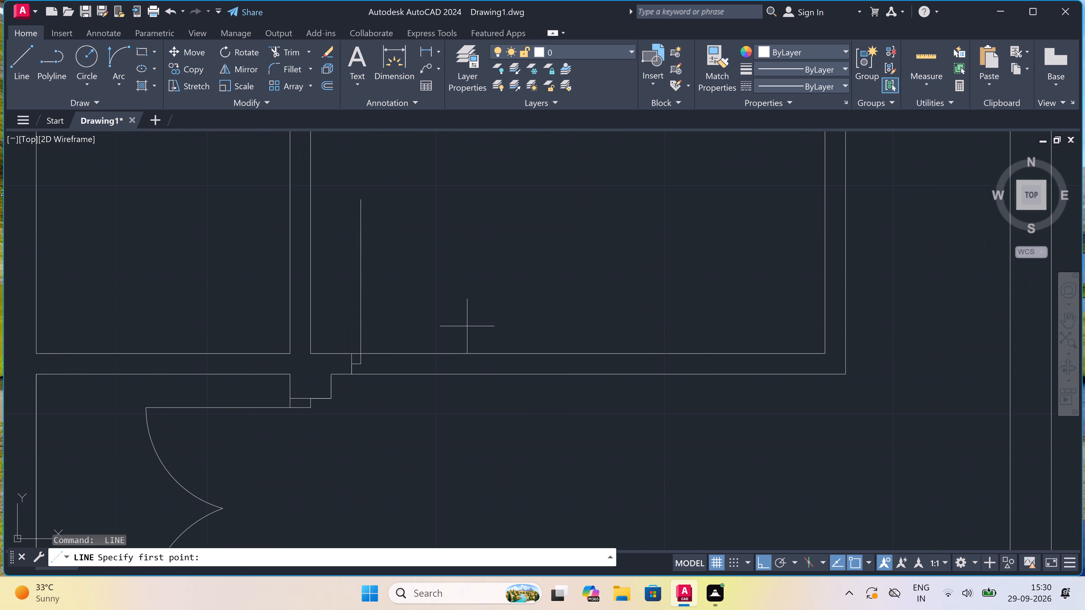
{"action": "left_click", "coordinate": [521, 350]}
{"action": "left_click", "coordinate": [524, 371]}
{"action": "scroll", "coordinate": [524, 358], "scroll_direction": "up", "scroll_amount": 1}
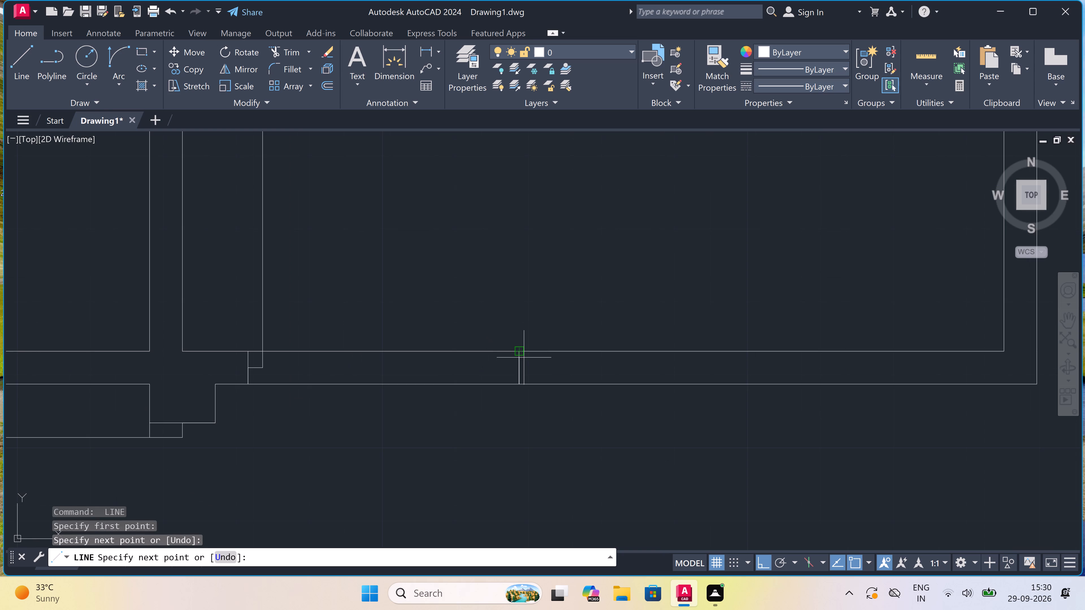
{"action": "left_click", "coordinate": [521, 364]}
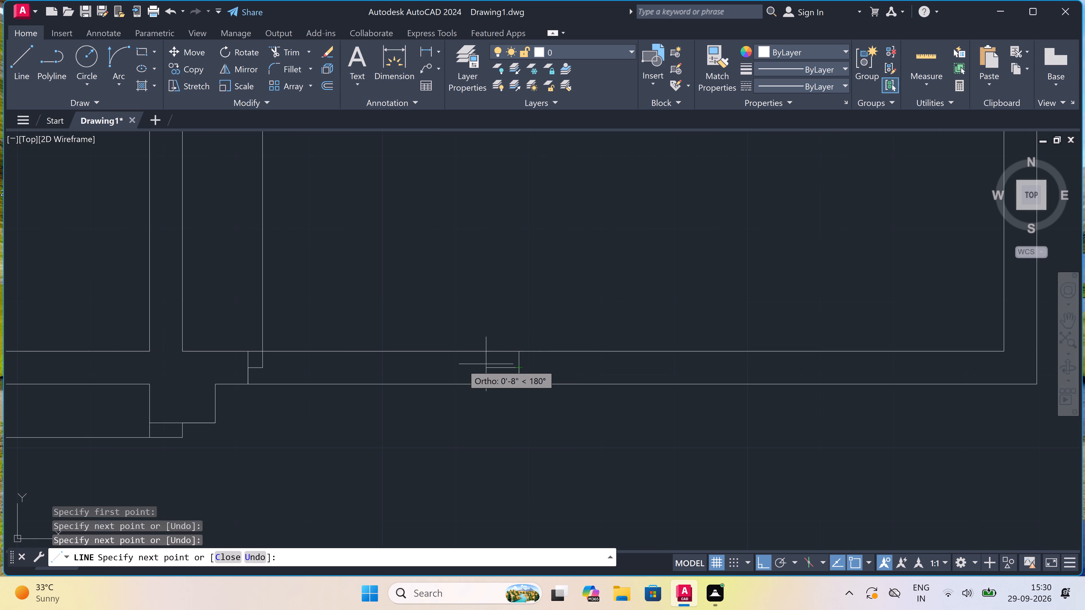
{"action": "key", "text": "2"}
{"action": "type", "text": "\""}
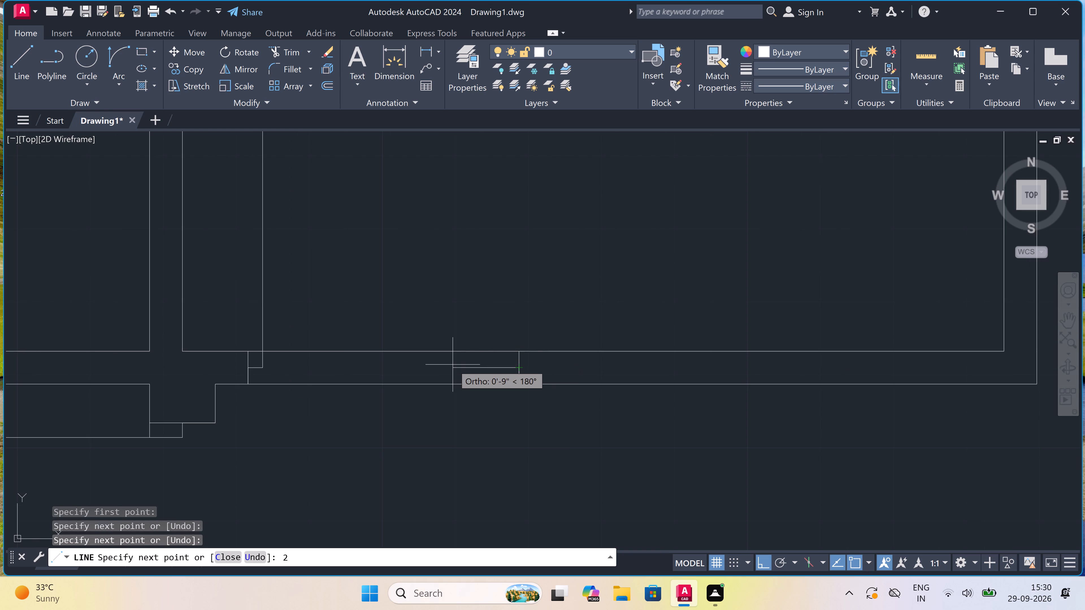
{"action": "key", "text": "space"}
{"action": "key", "text": "Escape"}
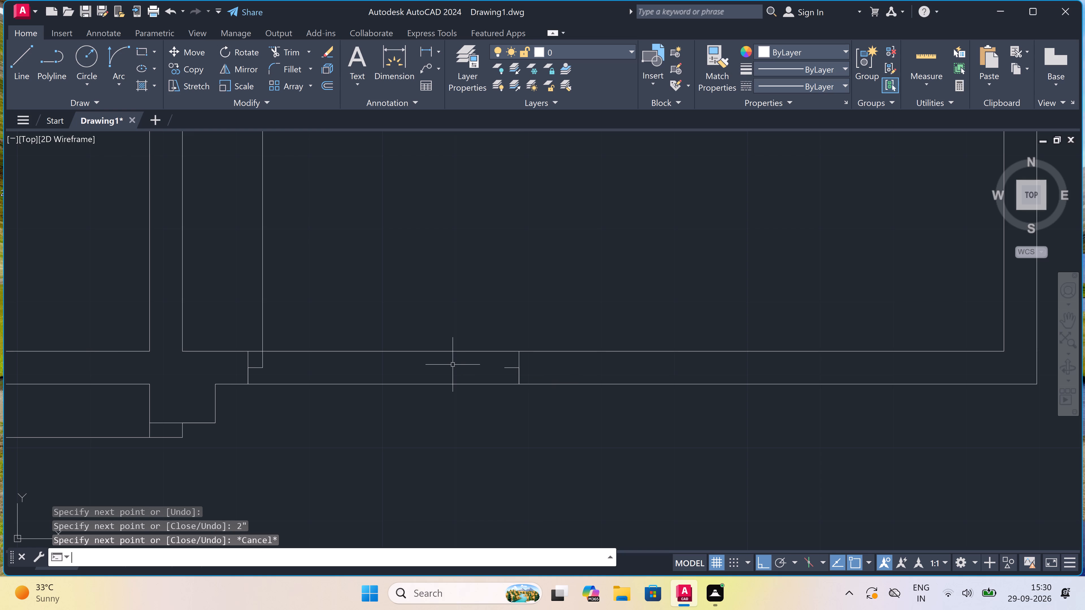
Draw the door swing arc from the leaf's upper end to the east jamb's stop, starting tangent toward the east.
{"action": "scroll", "coordinate": [453, 365], "scroll_direction": "down", "scroll_amount": 1}
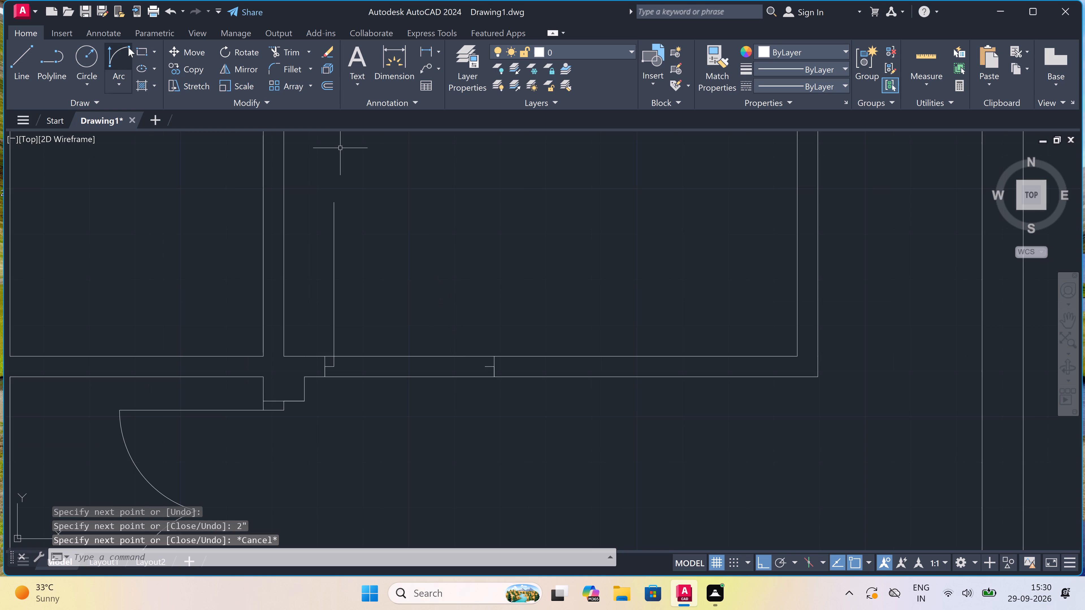
{"action": "left_click", "coordinate": [125, 53]}
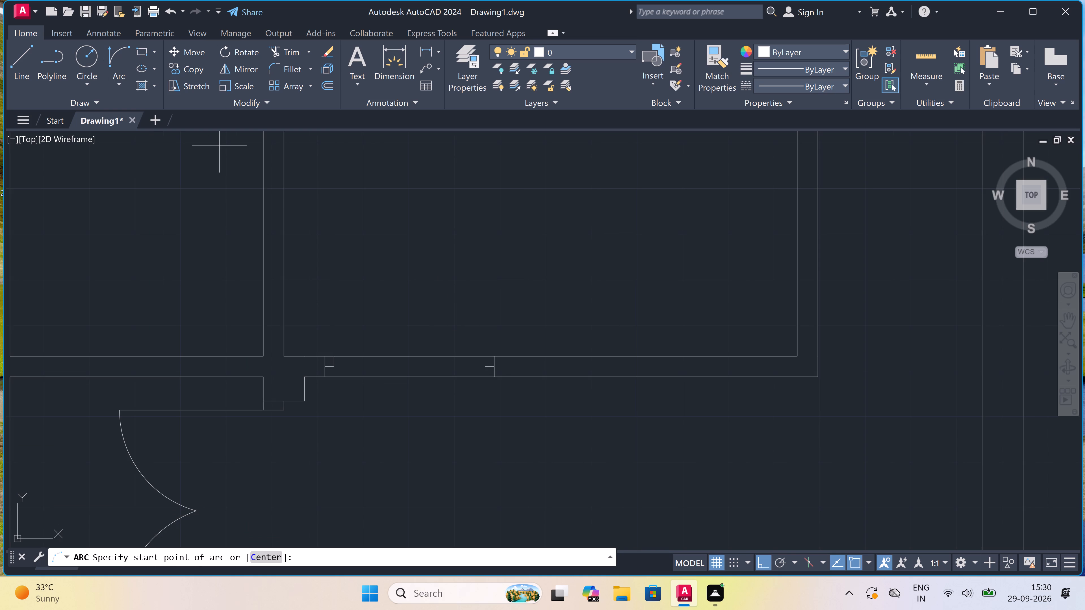
{"action": "left_click", "coordinate": [335, 202]}
{"action": "left_click", "coordinate": [487, 361]}
{"action": "left_click", "coordinate": [550, 273]}
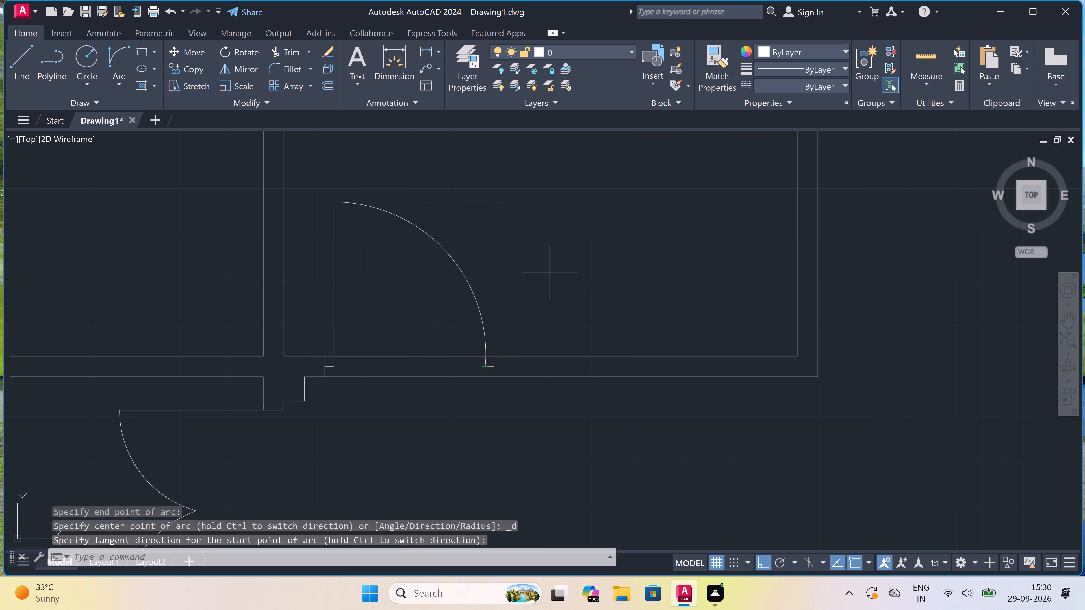
Trim both south wall lines between the door jambs to open the doorway.
{"action": "type", "text": "tr"}
{"action": "key", "text": "space"}
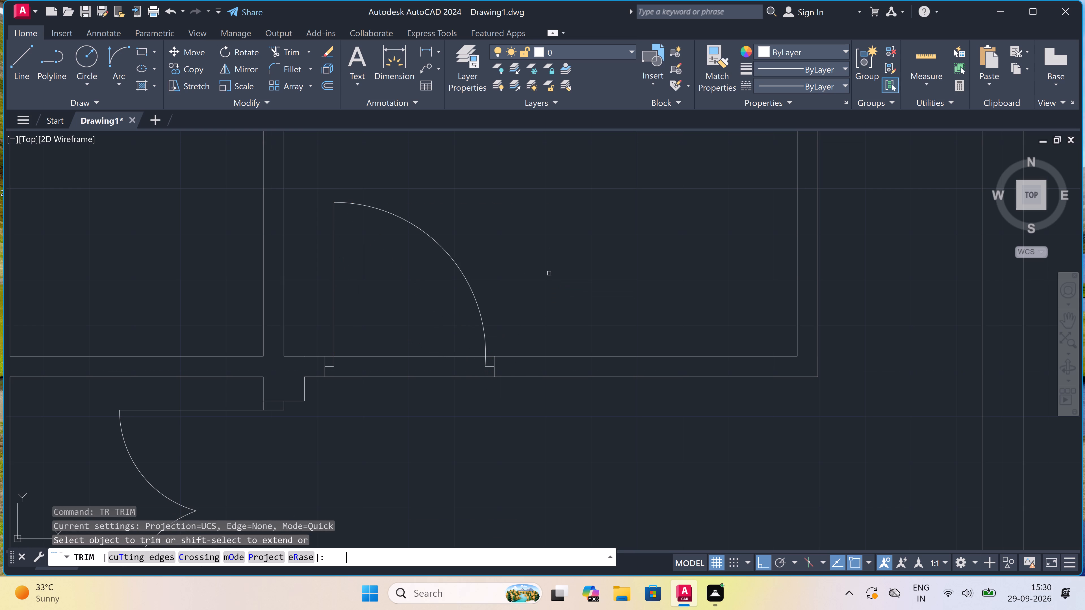
{"action": "left_click", "coordinate": [382, 306]}
{"action": "left_click", "coordinate": [375, 410]}
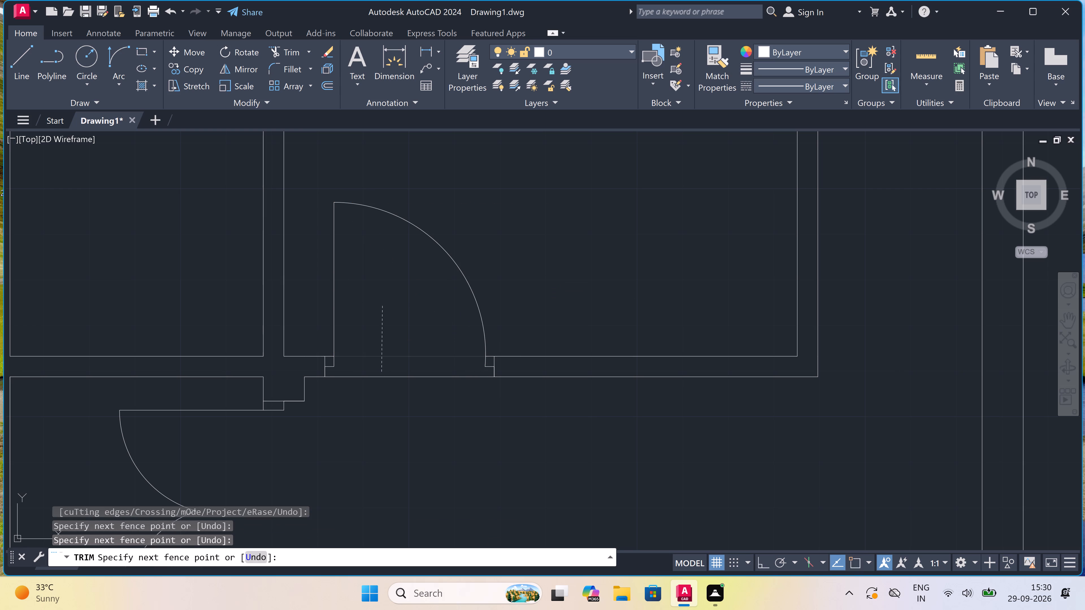
{"action": "scroll", "coordinate": [386, 367], "scroll_direction": "down", "scroll_amount": 2}
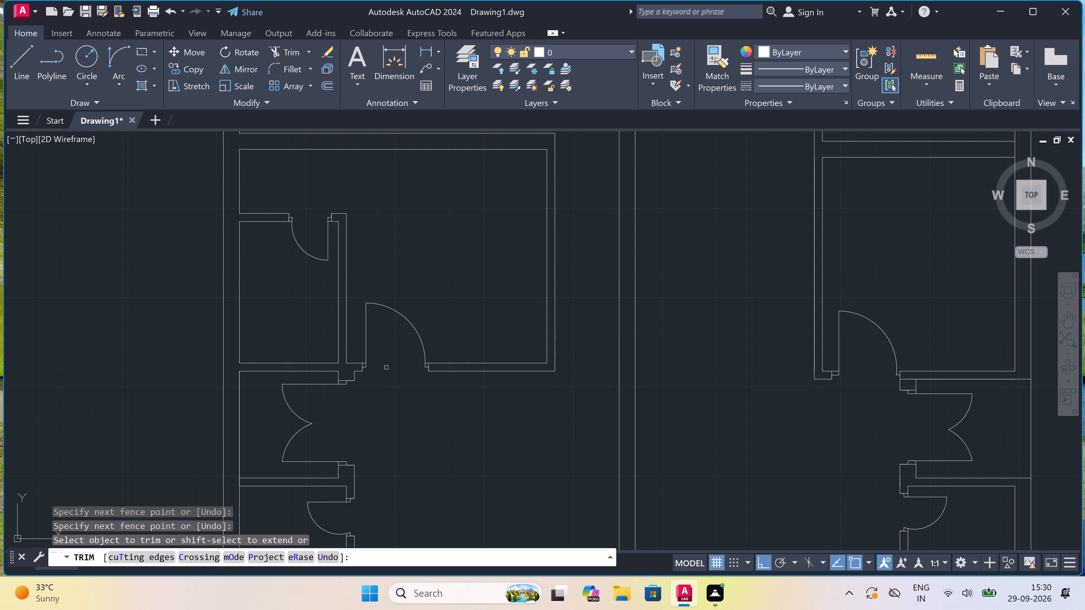
{"action": "key", "text": "Escape"}
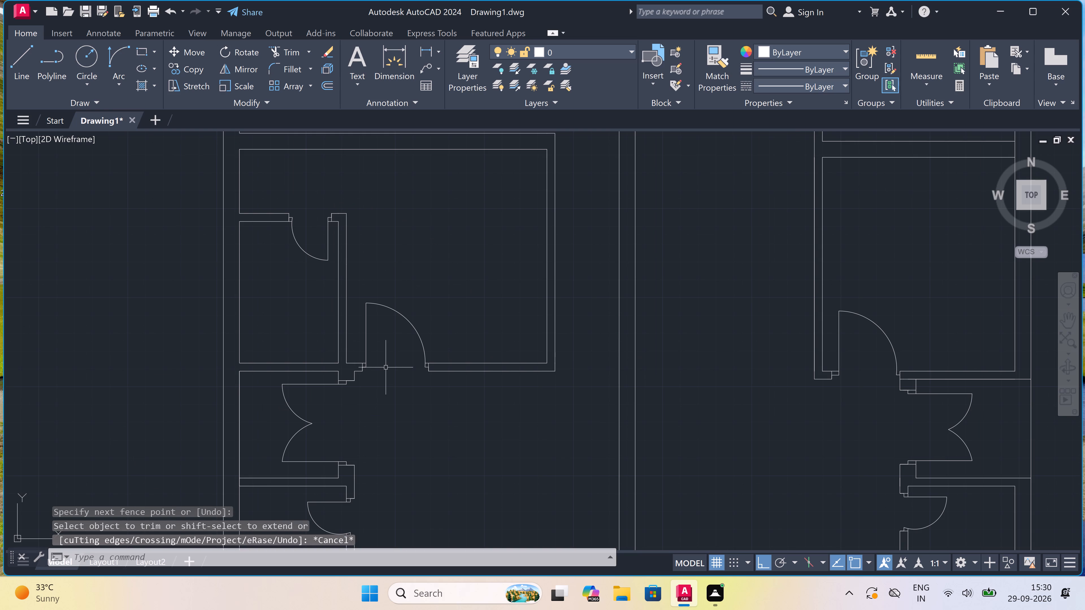
Draw a line 4'6" west from the southwest corner of the east unit's lower bedroom-side room, continuing 7' north.
{"action": "key", "text": "space"}
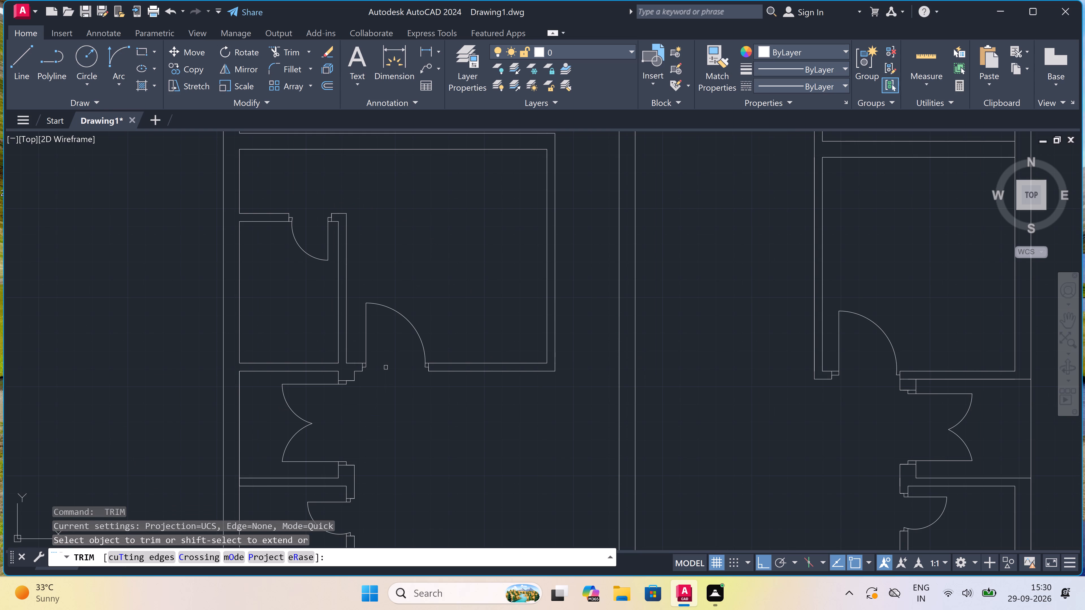
{"action": "key", "text": "Escape"}
{"action": "type", "text": "l"}
{"action": "key", "text": "space"}
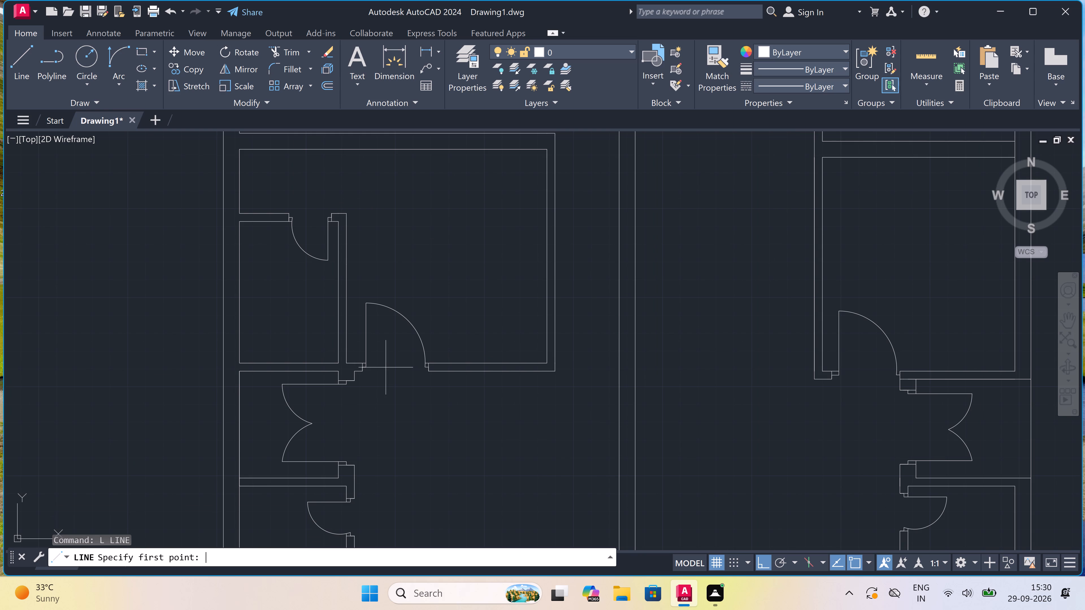
{"action": "scroll", "coordinate": [386, 367], "scroll_direction": "down", "scroll_amount": 1}
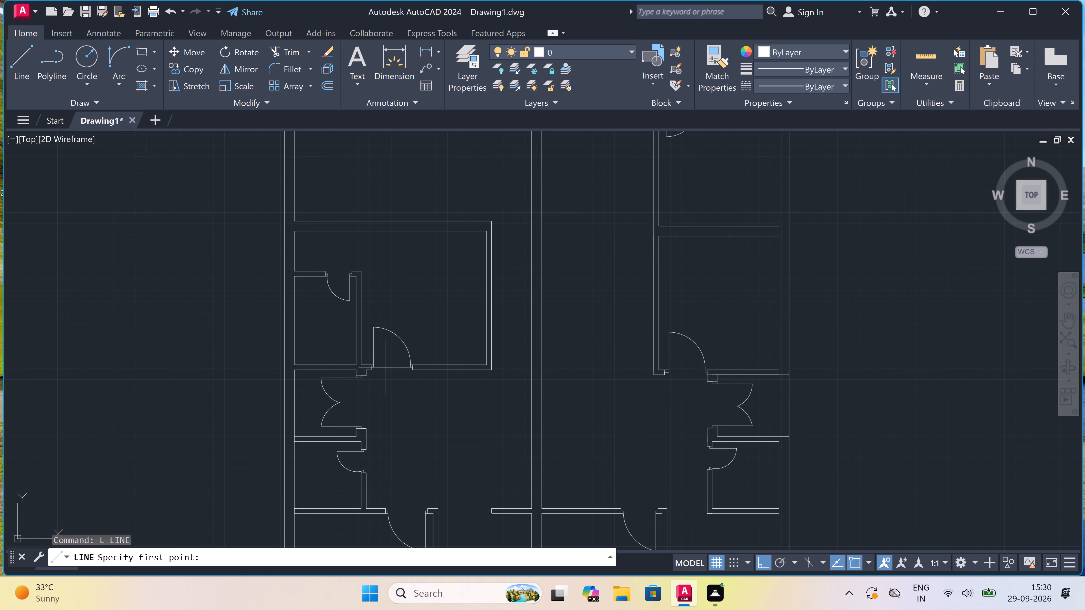
{"action": "scroll", "coordinate": [386, 367], "scroll_direction": "down", "scroll_amount": 1}
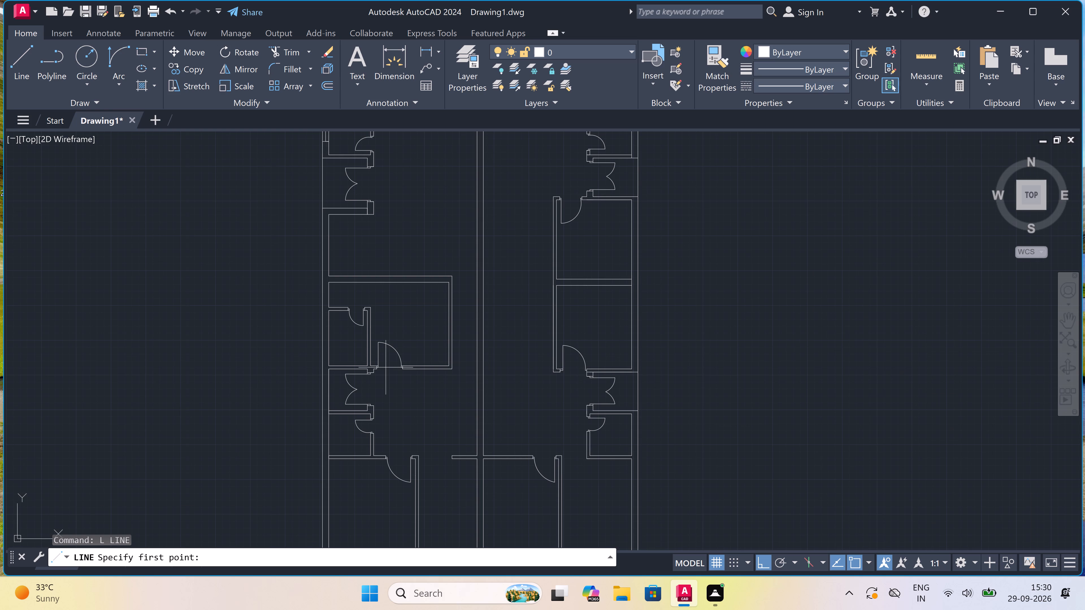
{"action": "scroll", "coordinate": [386, 368], "scroll_direction": "down", "scroll_amount": 1}
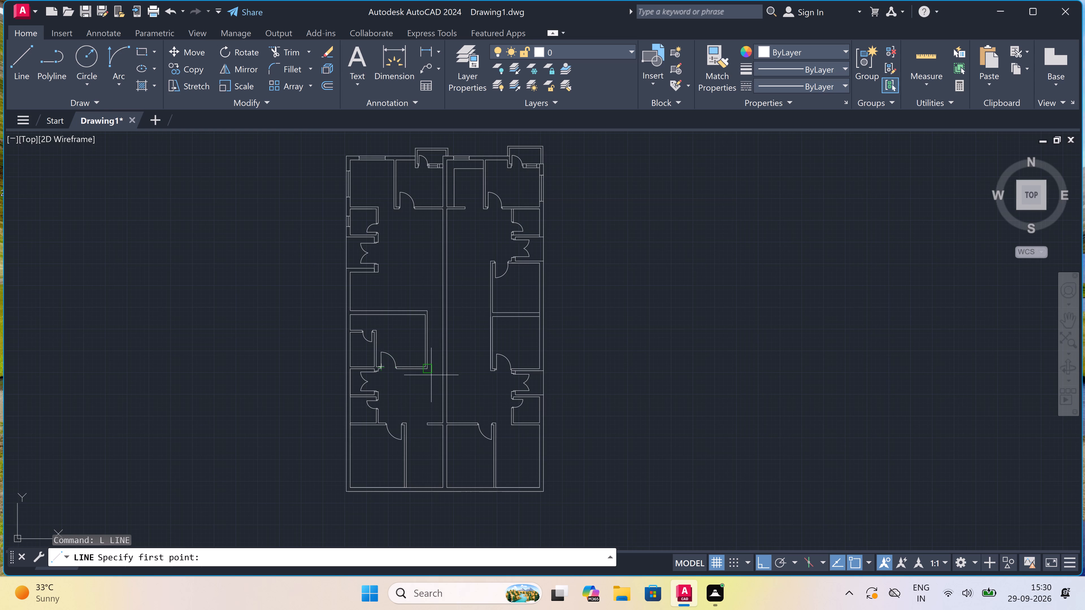
{"action": "scroll", "coordinate": [431, 375], "scroll_direction": "up", "scroll_amount": 2}
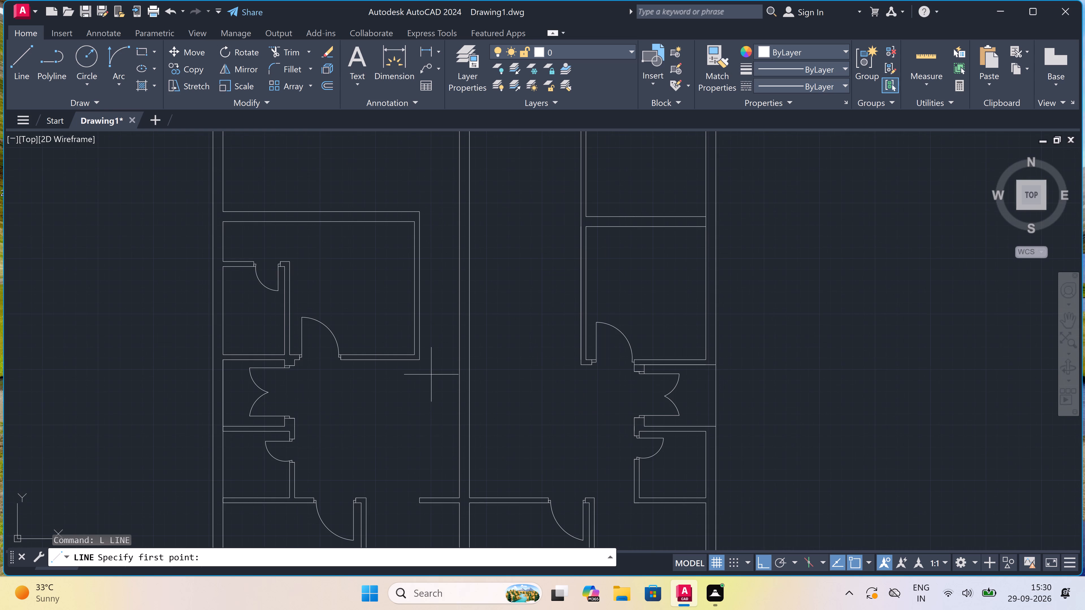
{"action": "scroll", "coordinate": [427, 359], "scroll_direction": "down", "scroll_amount": 2}
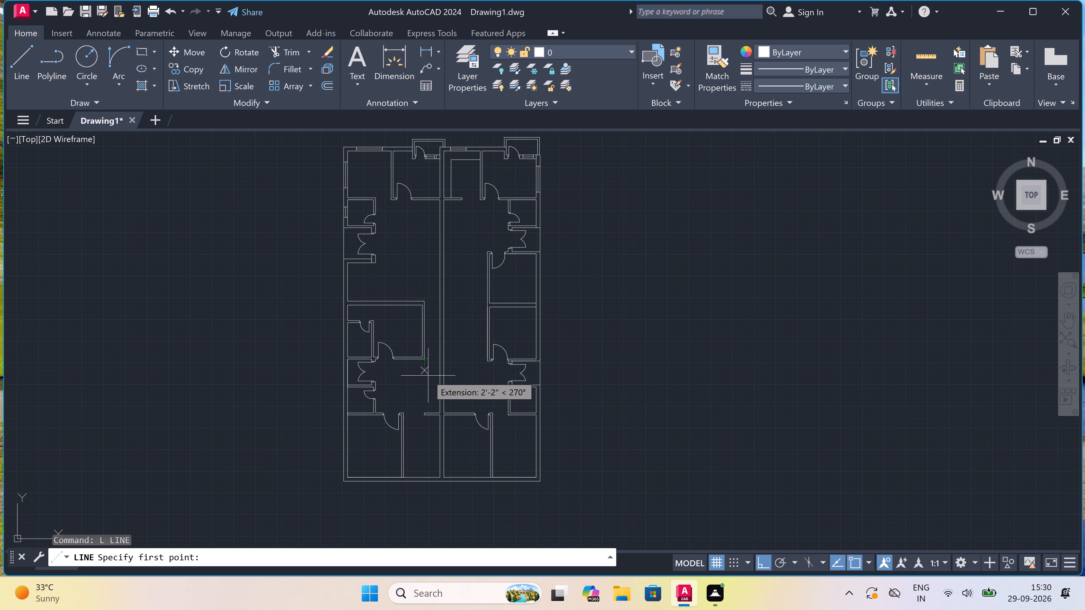
{"action": "scroll", "coordinate": [431, 311], "scroll_direction": "up", "scroll_amount": 1}
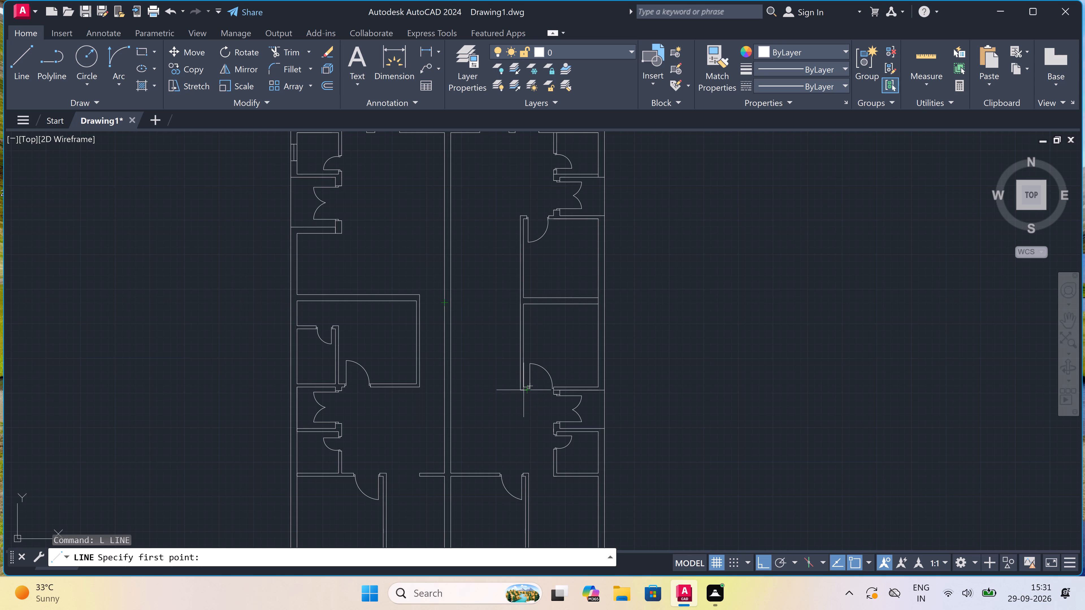
{"action": "scroll", "coordinate": [511, 395], "scroll_direction": "up", "scroll_amount": 2}
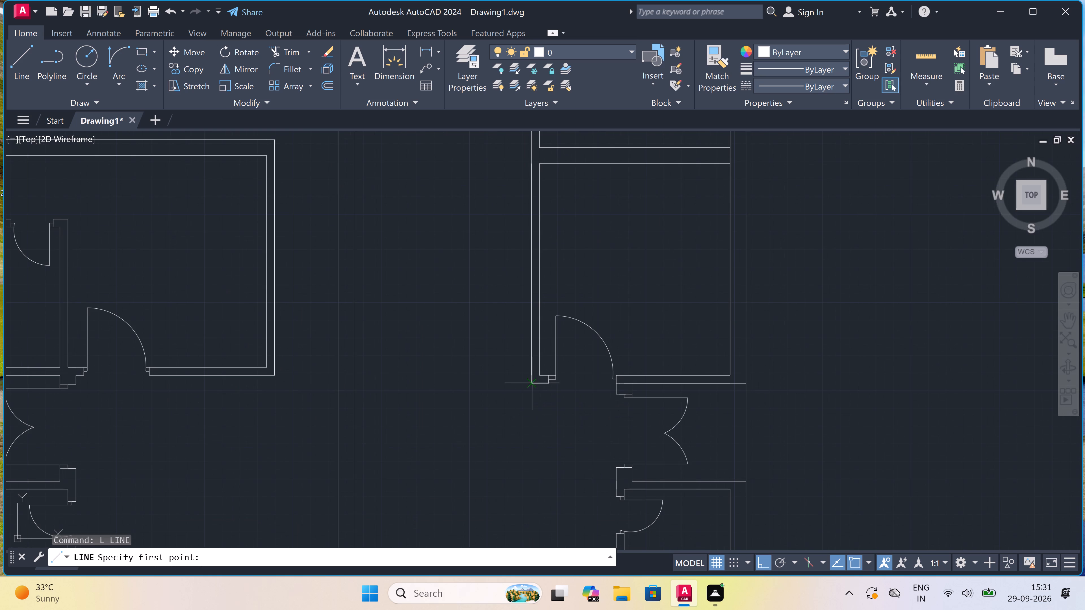
{"action": "left_click", "coordinate": [533, 382]}
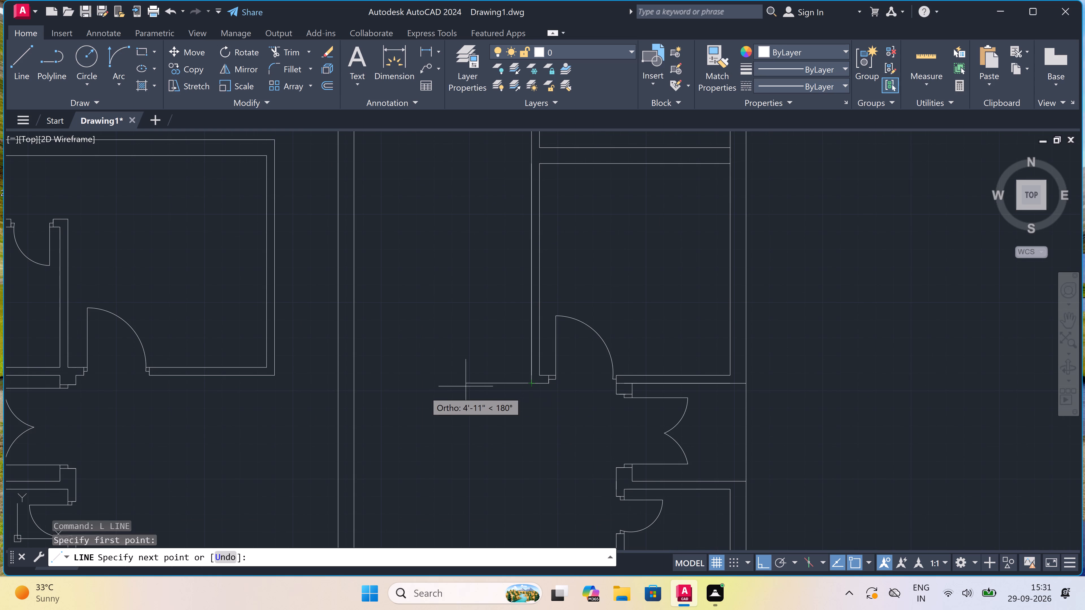
{"action": "key", "text": "4"}
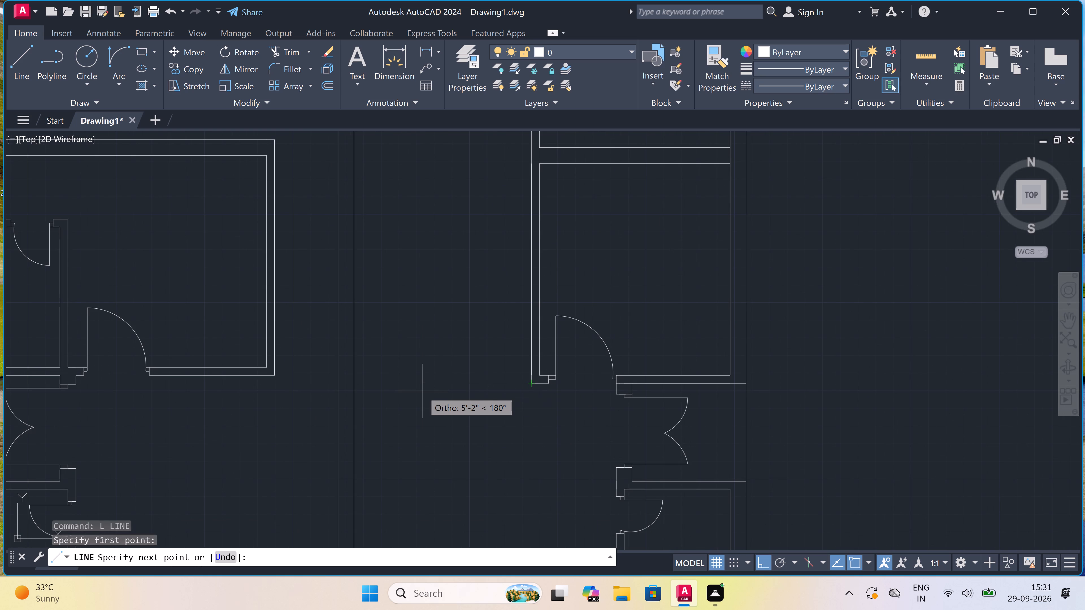
{"action": "key", "text": "period"}
{"action": "key", "text": "BackSpace"}
{"action": "key", "text": "apostrophe"}
{"action": "key", "text": "6"}
{"action": "type", "text": "\""}
{"action": "key", "text": "space"}
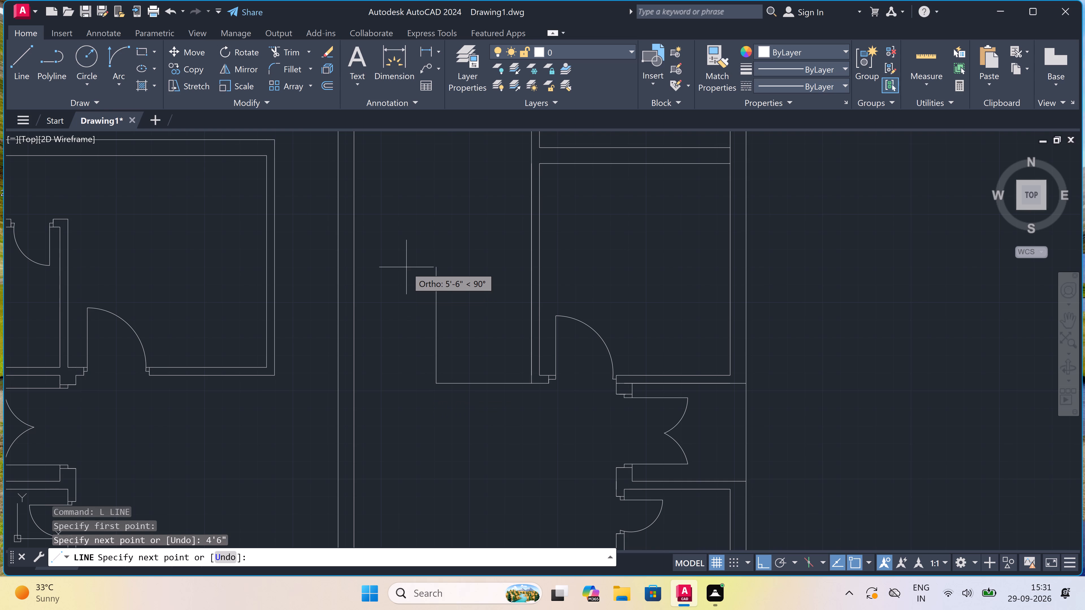
{"action": "type", "text": "7'"}
{"action": "key", "text": "space"}
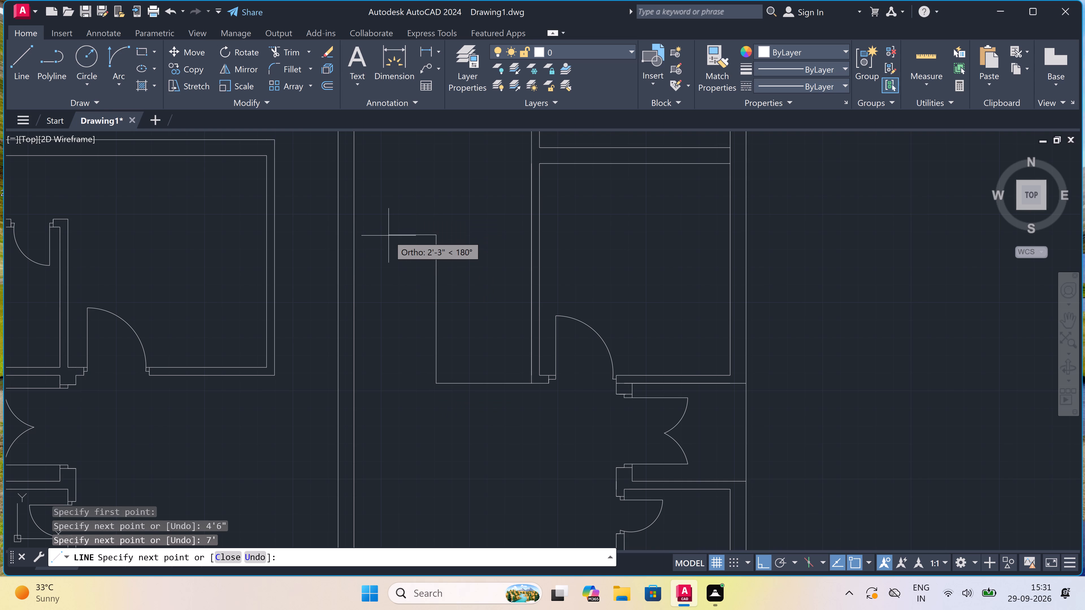
Continue the line 4.5" west, back south level with the starting line, and east to the corner to form the new west wall.
{"action": "type", "text": "4."}
{"action": "key", "text": "5"}
{"action": "type", "text": "\""}
{"action": "key", "text": "space"}
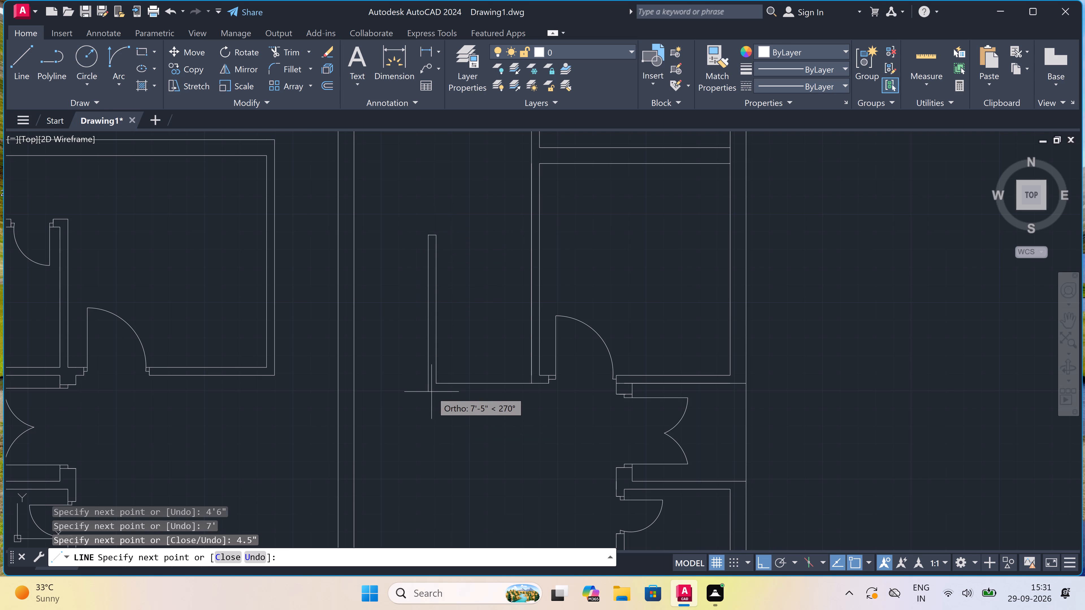
{"action": "scroll", "coordinate": [430, 392], "scroll_direction": "up", "scroll_amount": 3}
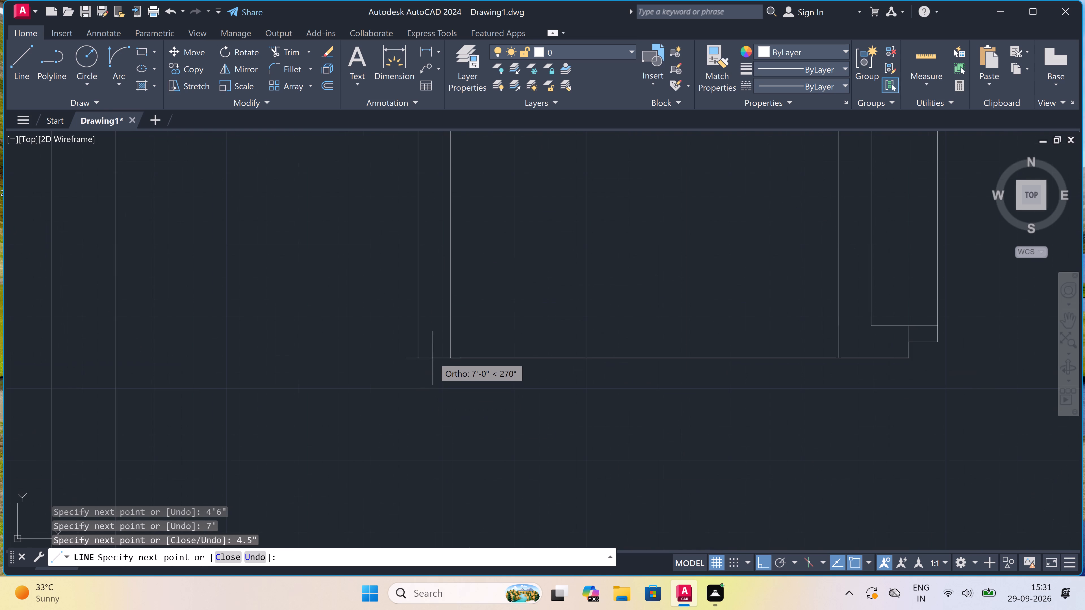
{"action": "scroll", "coordinate": [433, 357], "scroll_direction": "up", "scroll_amount": 1}
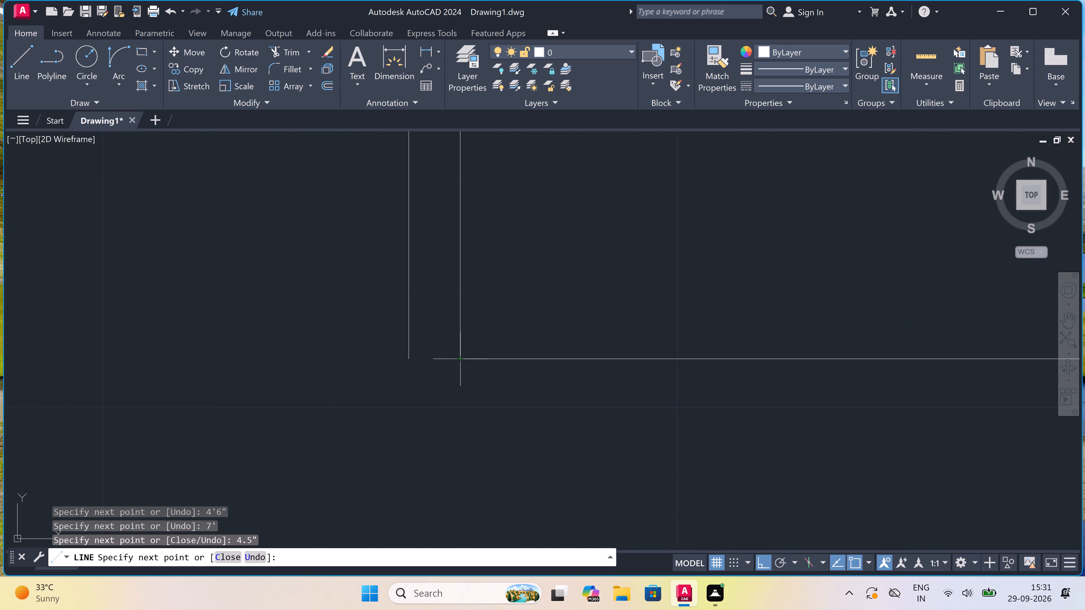
{"action": "left_click", "coordinate": [407, 360]}
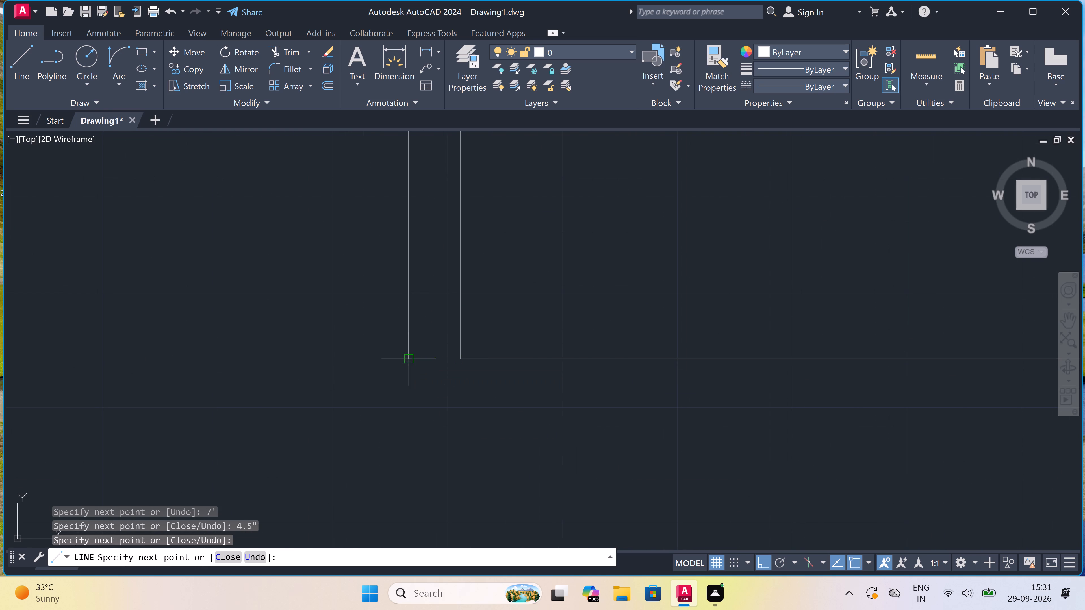
{"action": "left_click", "coordinate": [457, 356]}
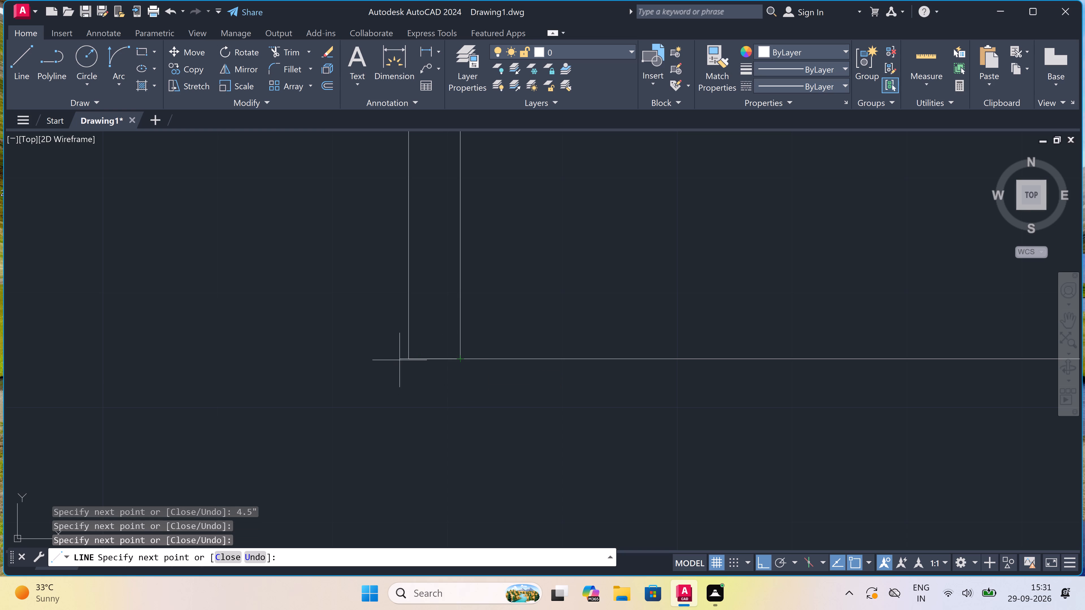
Draw the new south wall's inner line 4.5" north of its outer line, from the west wall's outer face east to the existing room wall.
{"action": "left_click", "coordinate": [408, 358]}
{"action": "scroll", "coordinate": [409, 305], "scroll_direction": "down", "scroll_amount": 4}
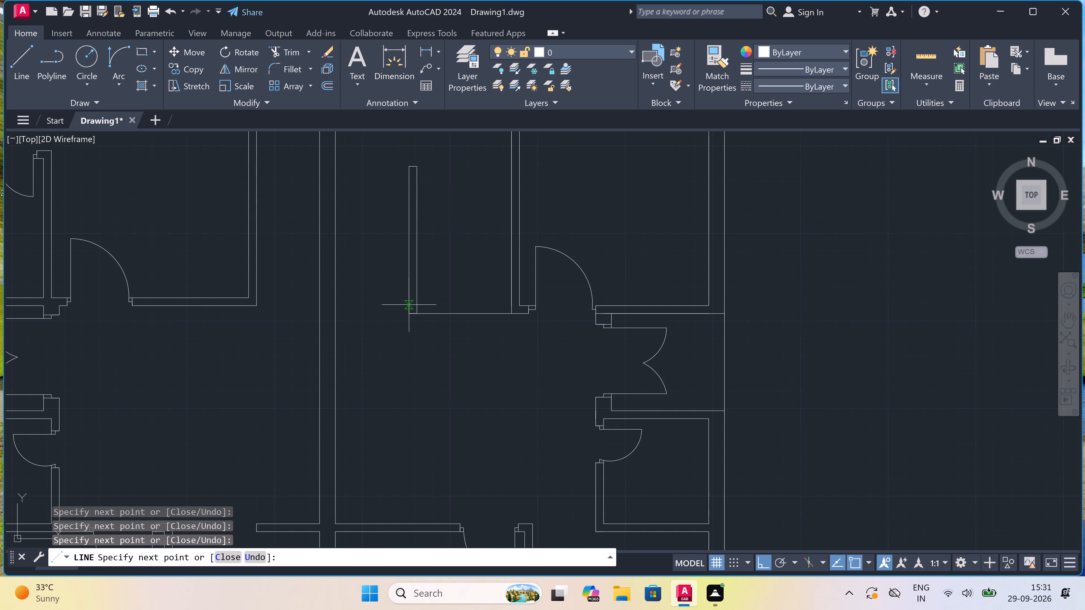
{"action": "scroll", "coordinate": [410, 278], "scroll_direction": "up", "scroll_amount": 2}
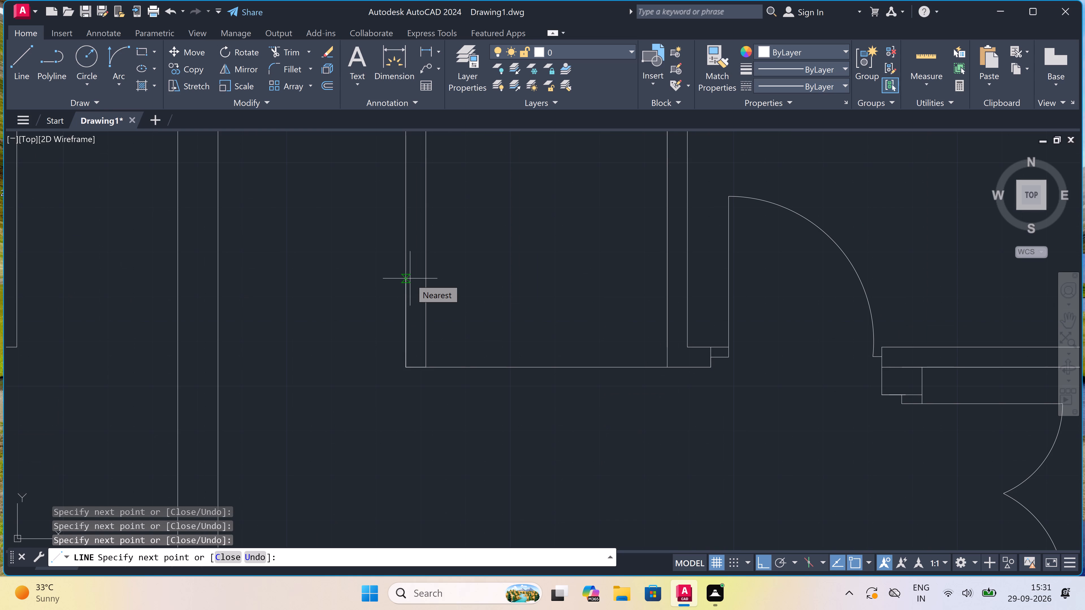
{"action": "key", "text": "4"}
{"action": "type", "text": ".5"}
{"action": "type", "text": "\""}
{"action": "key", "text": "space"}
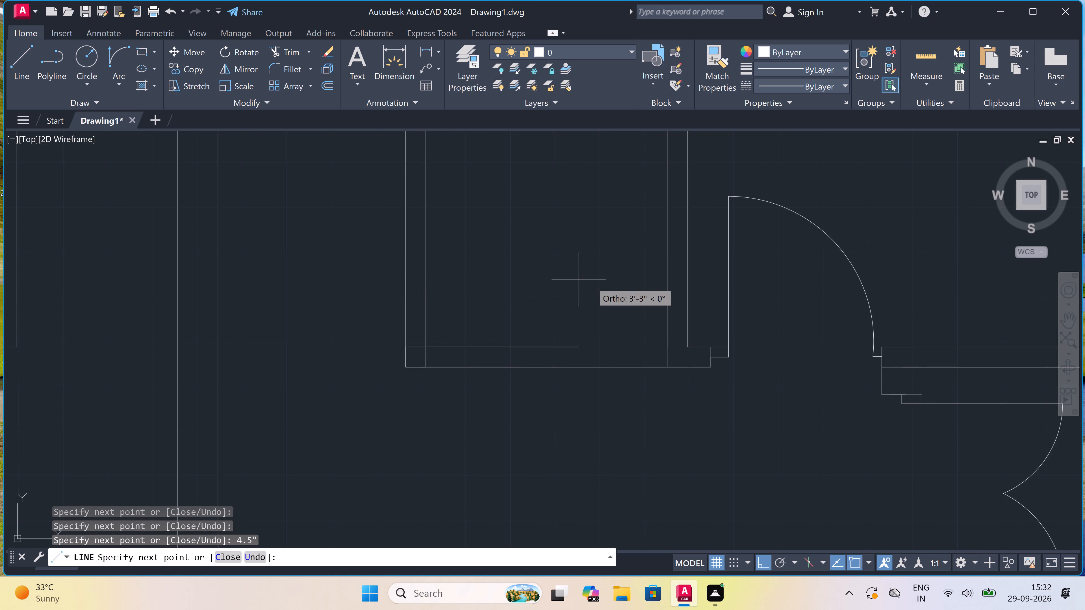
{"action": "left_click", "coordinate": [667, 350]}
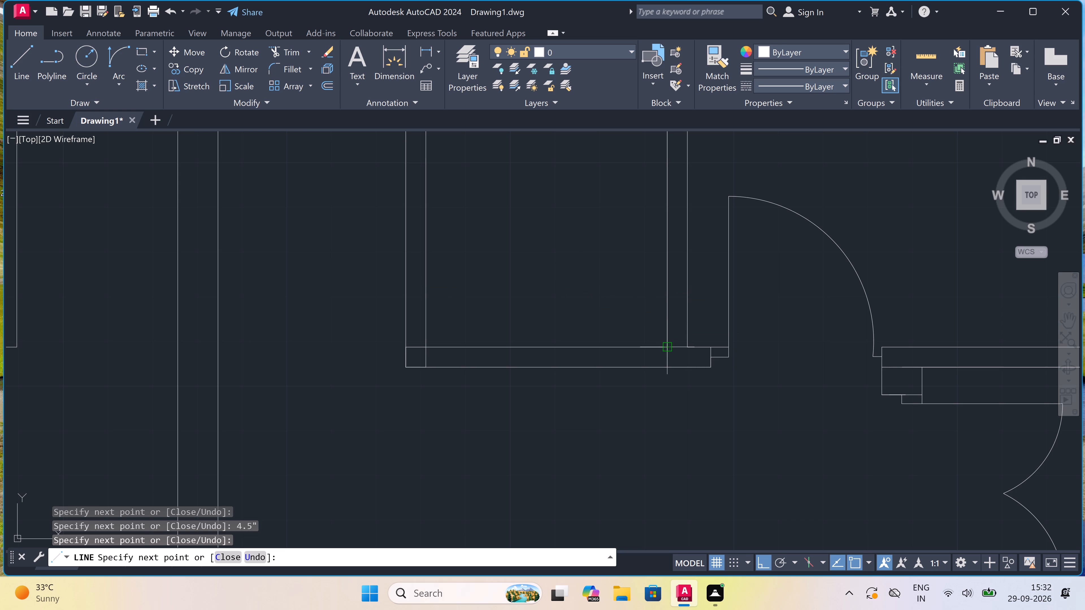
{"action": "key", "text": "Escape"}
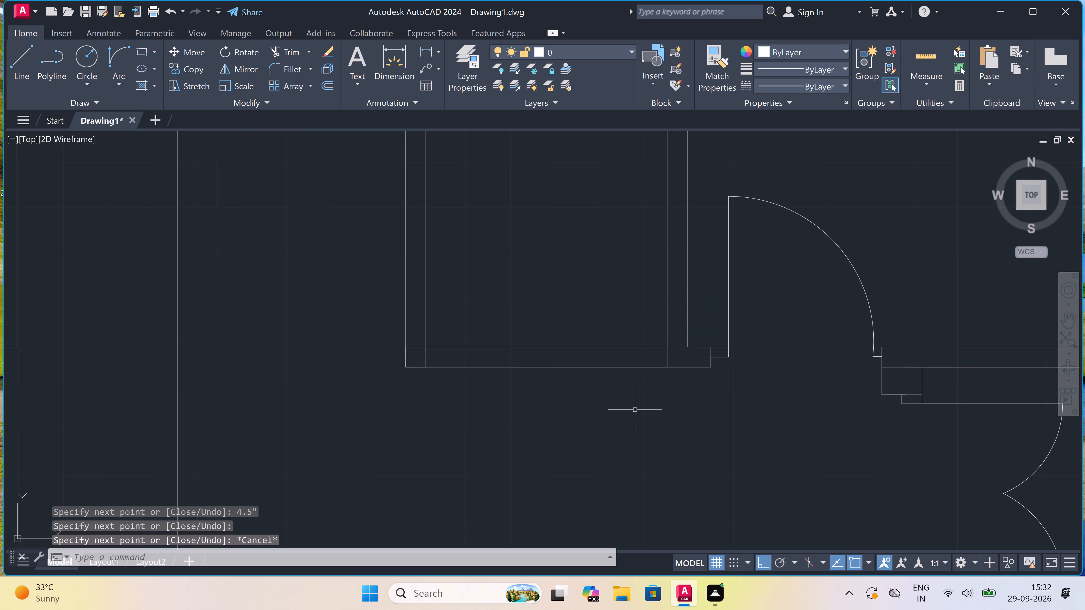
Draw the small room's 9" north wall from the west wall's top east to the existing room wall, closing its west end flush with the outer face.
{"action": "scroll", "coordinate": [594, 439], "scroll_direction": "down", "scroll_amount": 1}
{"action": "scroll", "coordinate": [594, 439], "scroll_direction": "up", "scroll_amount": 1}
{"action": "scroll", "coordinate": [594, 439], "scroll_direction": "down", "scroll_amount": 1}
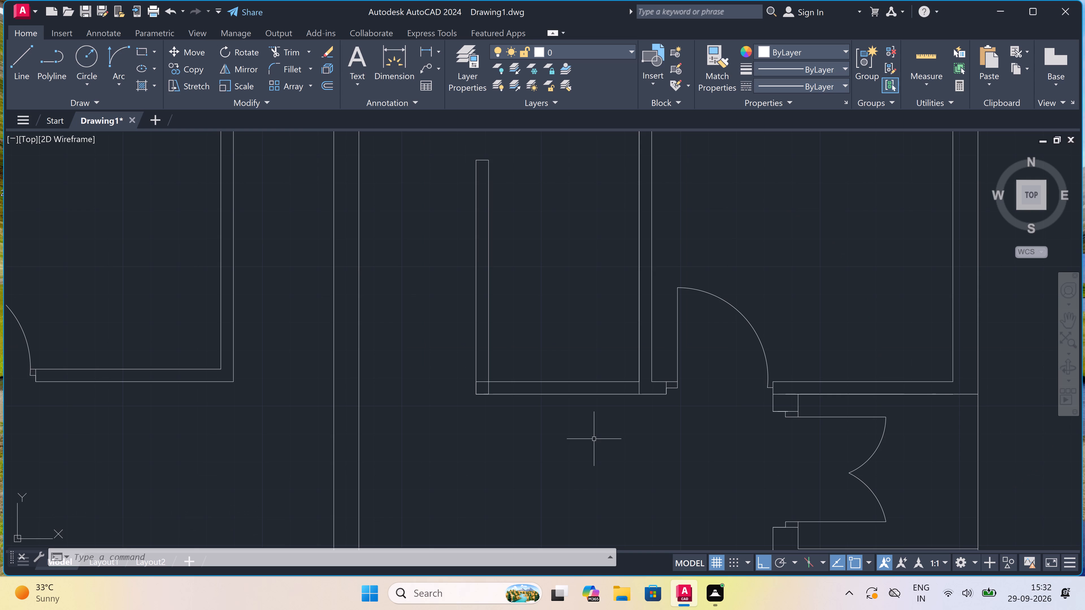
{"action": "scroll", "coordinate": [594, 439], "scroll_direction": "down", "scroll_amount": 1}
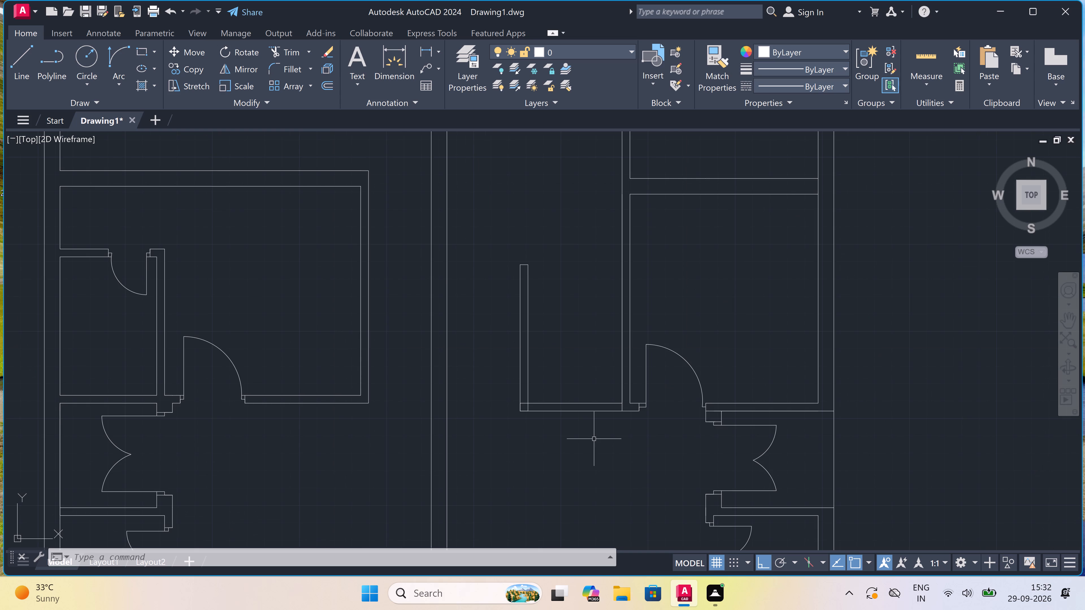
{"action": "scroll", "coordinate": [594, 439], "scroll_direction": "down", "scroll_amount": 1}
{"action": "scroll", "coordinate": [594, 287], "scroll_direction": "up", "scroll_amount": 2}
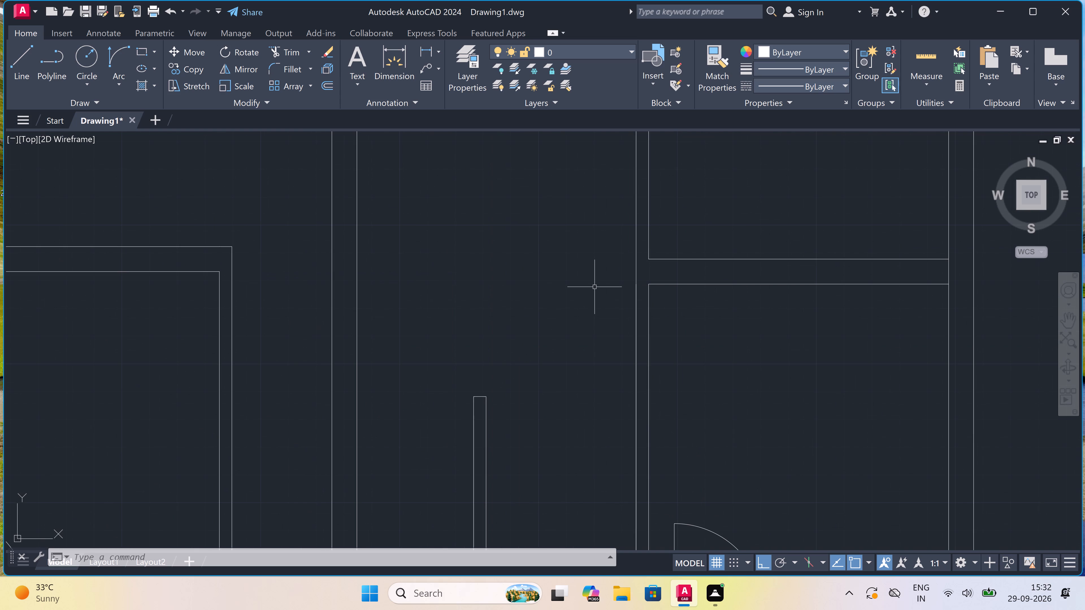
{"action": "scroll", "coordinate": [594, 287], "scroll_direction": "down", "scroll_amount": 1}
{"action": "scroll", "coordinate": [594, 358], "scroll_direction": "up", "scroll_amount": 2}
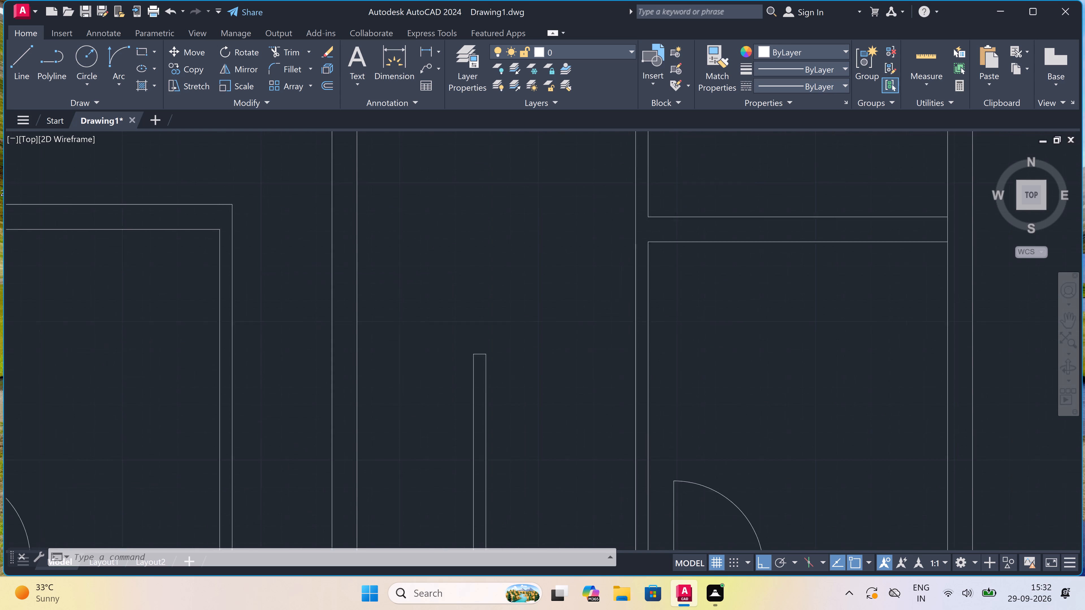
{"action": "type", "text": "l"}
{"action": "key", "text": "space"}
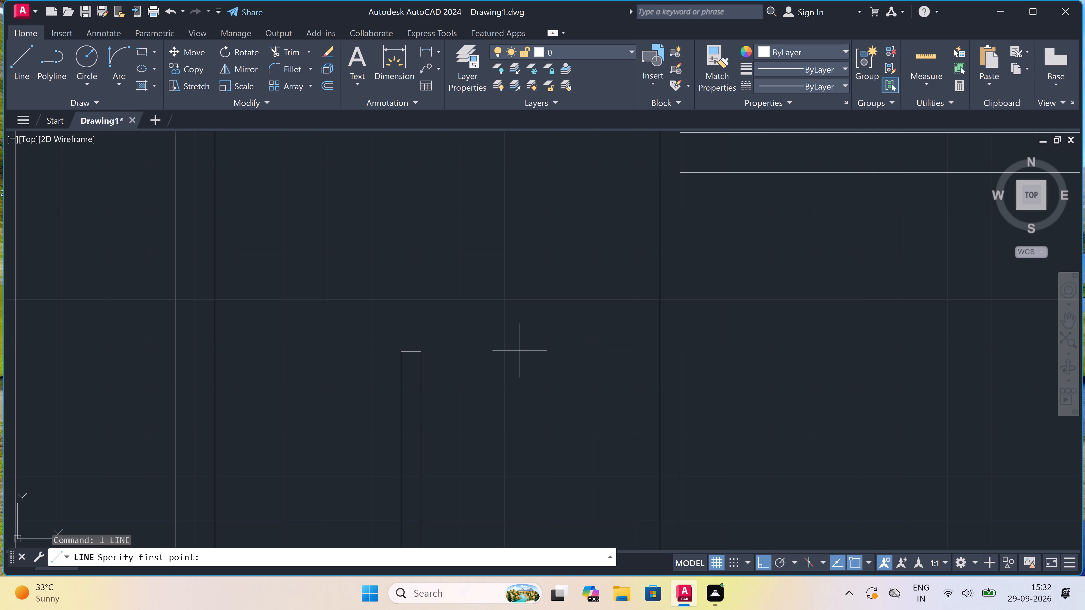
{"action": "left_click", "coordinate": [418, 350]}
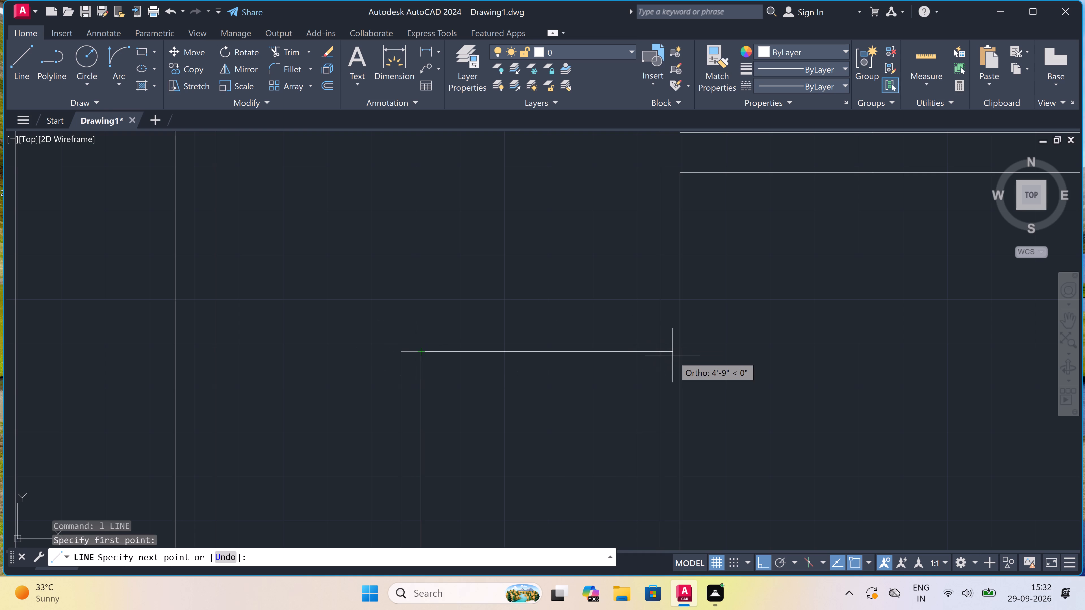
{"action": "left_click", "coordinate": [657, 352]}
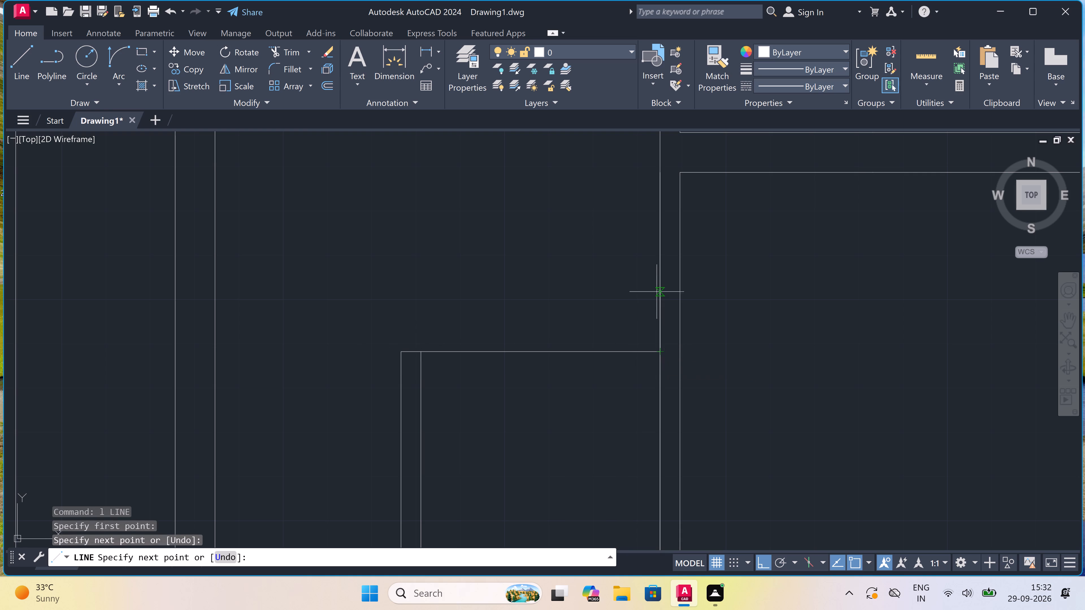
{"action": "key", "text": "9"}
{"action": "type", "text": "\""}
{"action": "key", "text": "space"}
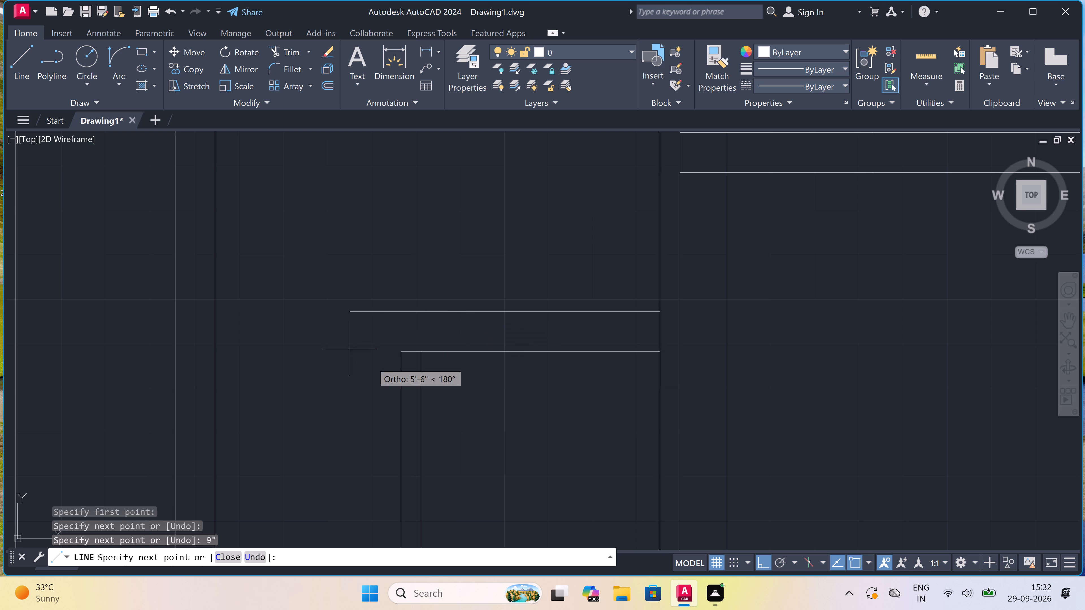
{"action": "left_click", "coordinate": [402, 317]}
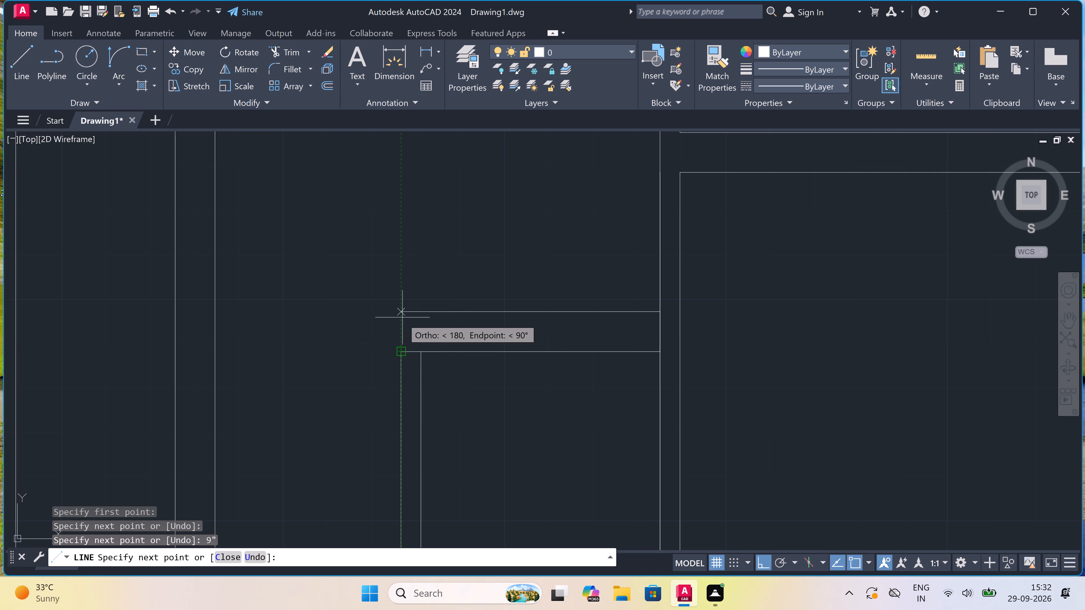
{"action": "left_click", "coordinate": [399, 348]}
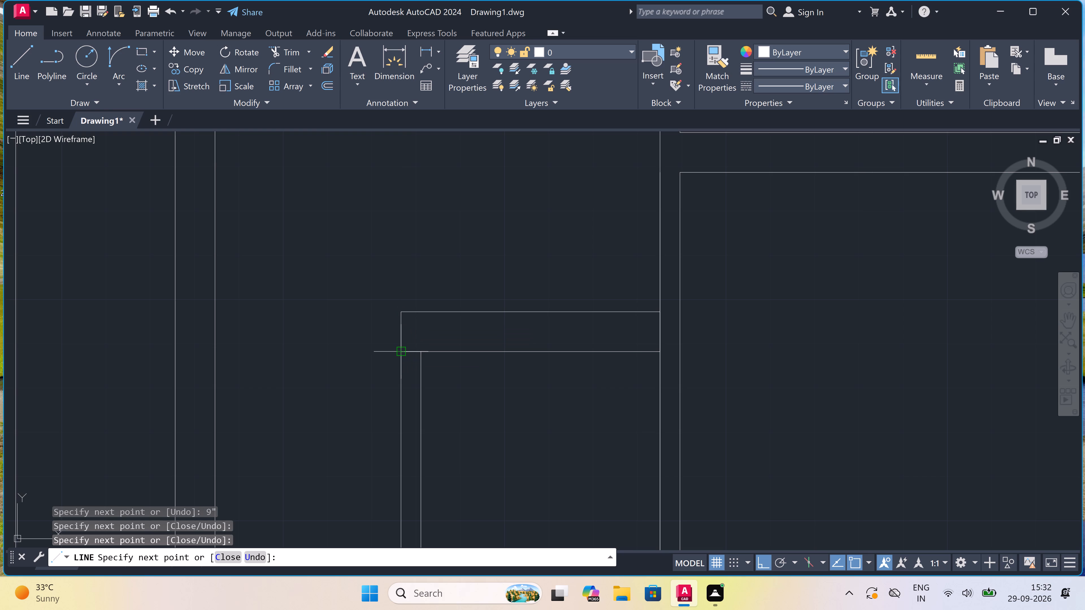
{"action": "key", "text": "Escape"}
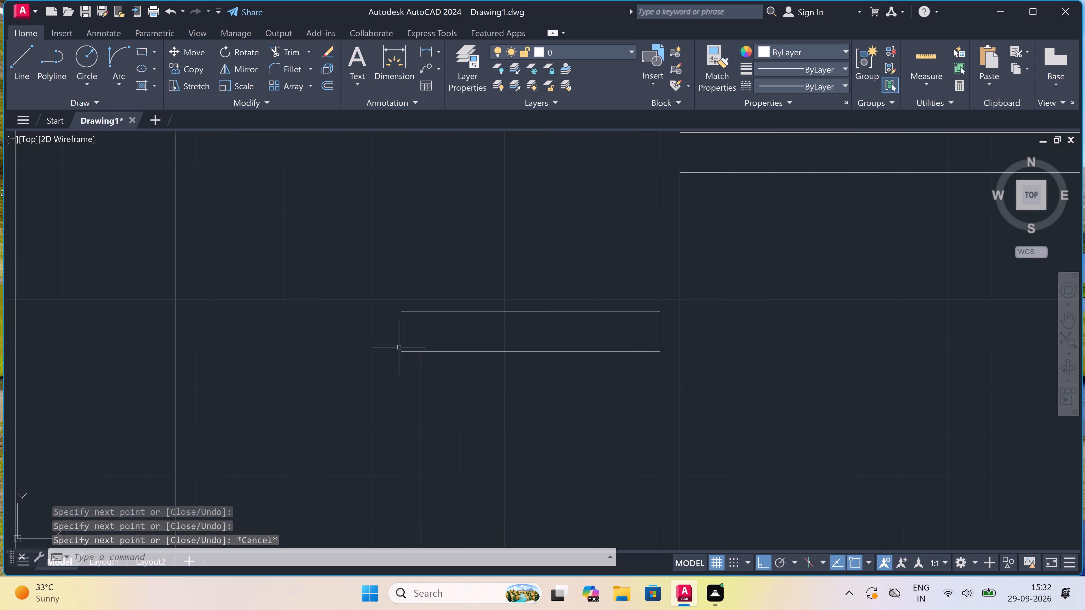
Draw a 2' wide window in the small room's north wall, with a centre line between two jamb lines spanning the wall thickness.
{"action": "scroll", "coordinate": [399, 345], "scroll_direction": "down", "scroll_amount": 1}
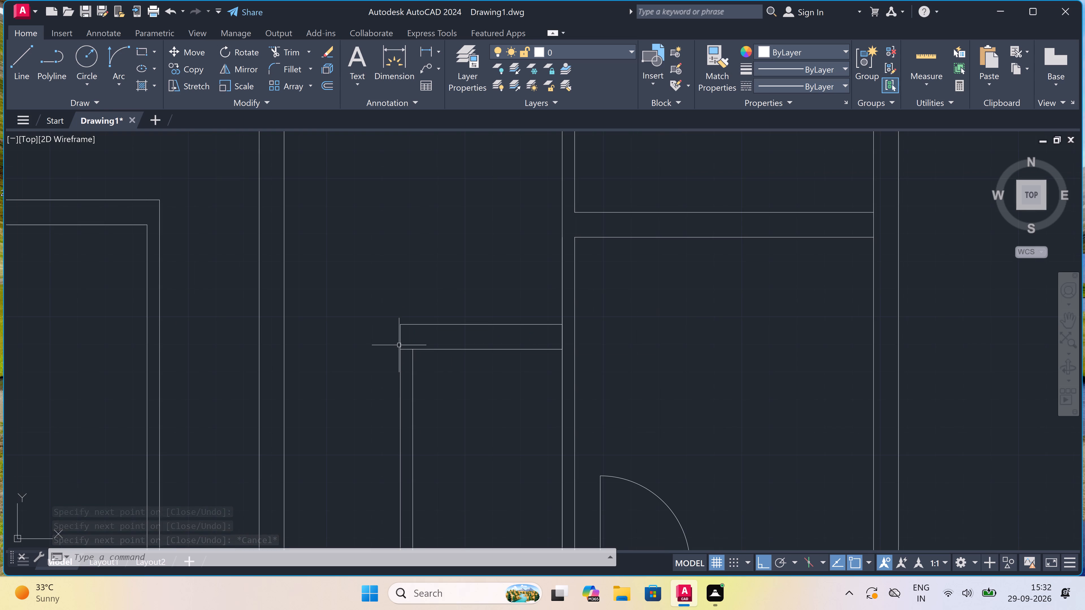
{"action": "scroll", "coordinate": [394, 310], "scroll_direction": "down", "scroll_amount": 3}
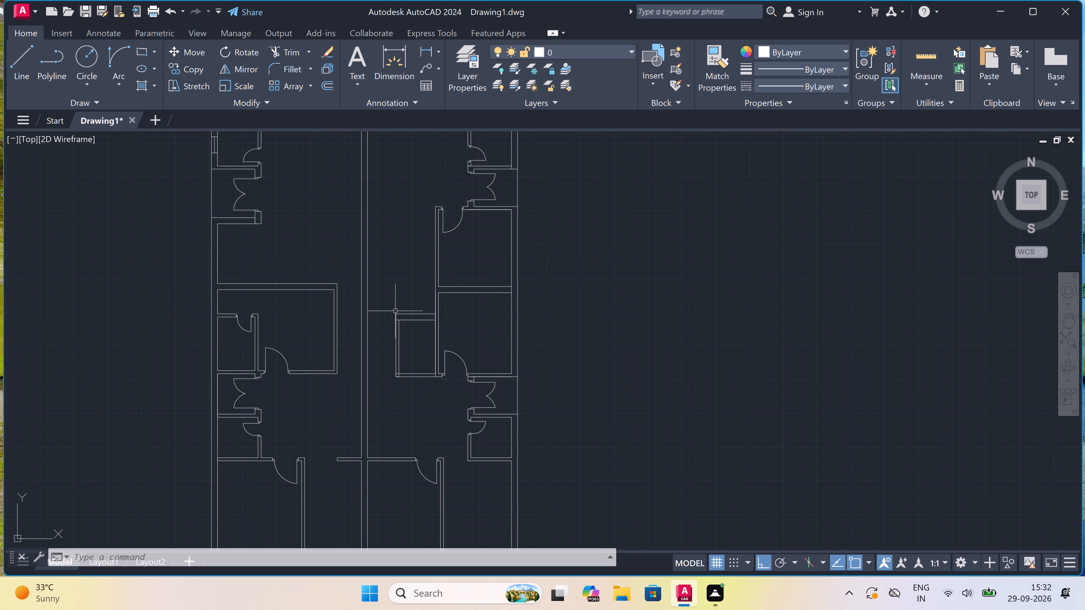
{"action": "scroll", "coordinate": [396, 308], "scroll_direction": "down", "scroll_amount": 2}
{"action": "scroll", "coordinate": [396, 308], "scroll_direction": "up", "scroll_amount": 2}
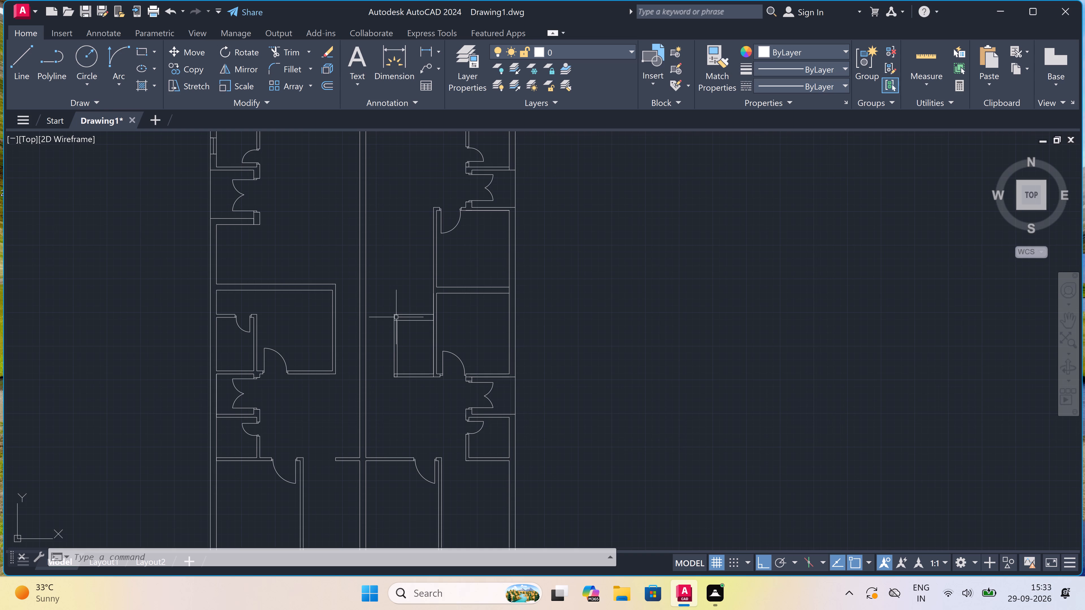
{"action": "scroll", "coordinate": [398, 333], "scroll_direction": "up", "scroll_amount": 2}
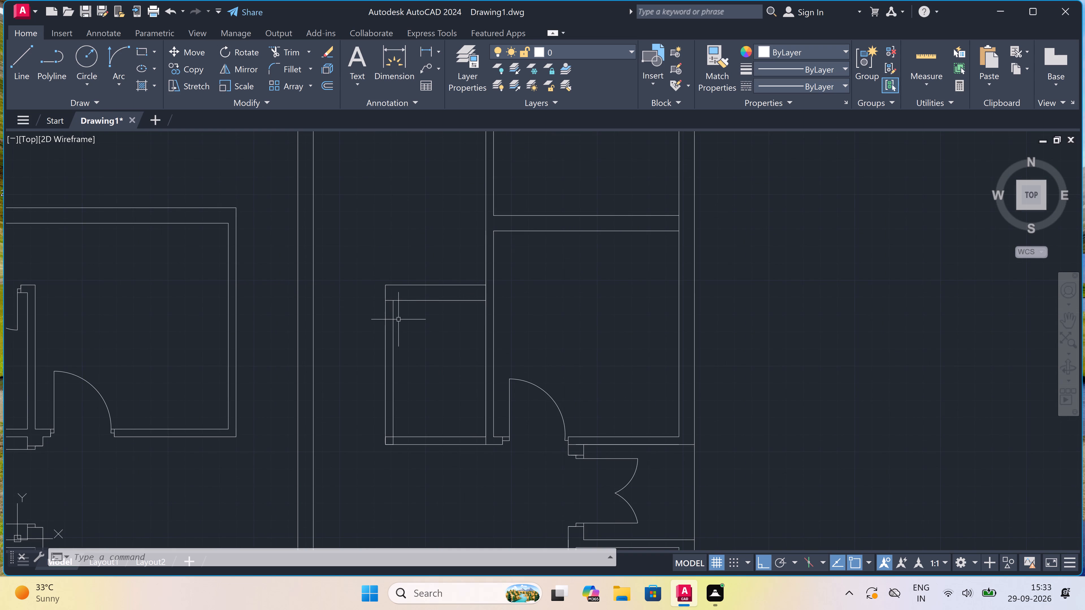
{"action": "scroll", "coordinate": [455, 251], "scroll_direction": "up", "scroll_amount": 2}
{"action": "key", "text": "space"}
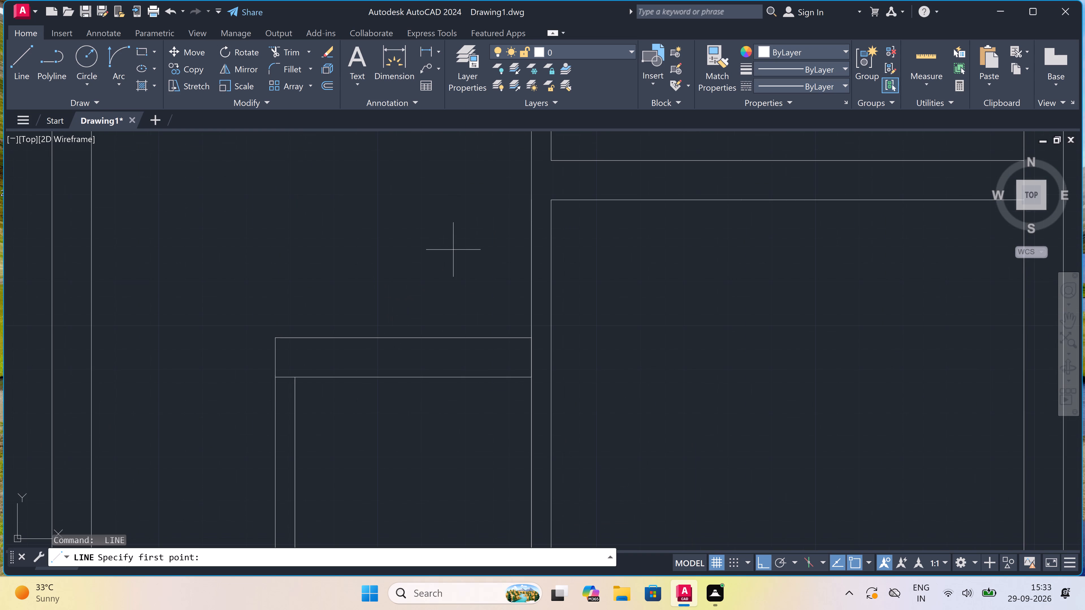
{"action": "left_click", "coordinate": [341, 334]}
{"action": "left_click", "coordinate": [341, 370]}
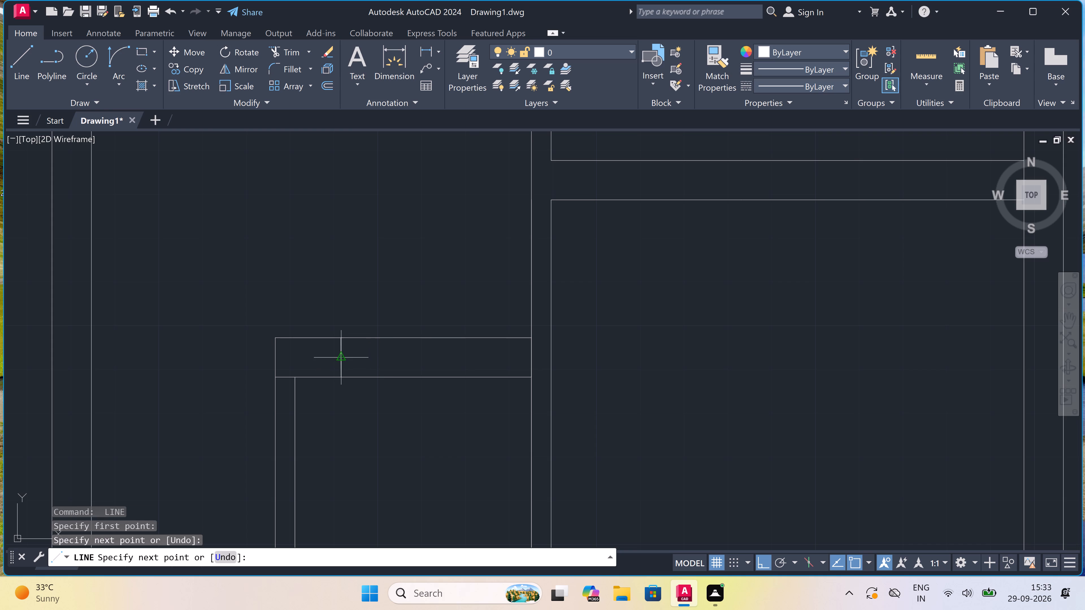
{"action": "left_click", "coordinate": [339, 357]}
{"action": "key", "text": "3"}
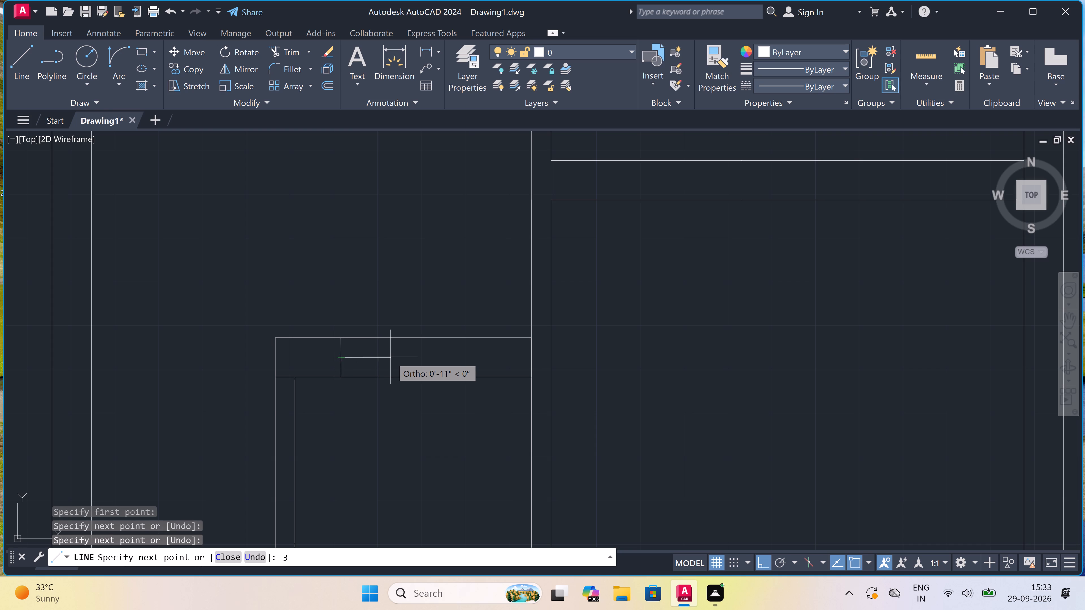
{"action": "key", "text": "BackSpace"}
{"action": "type", "text": "2'"}
{"action": "key", "text": "space"}
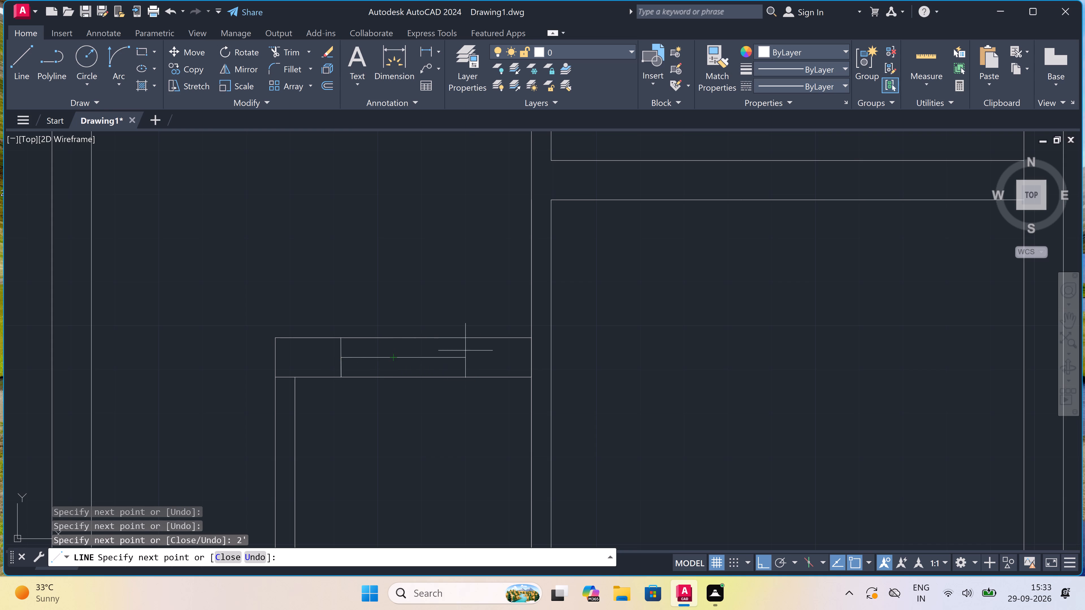
{"action": "left_click", "coordinate": [448, 339]}
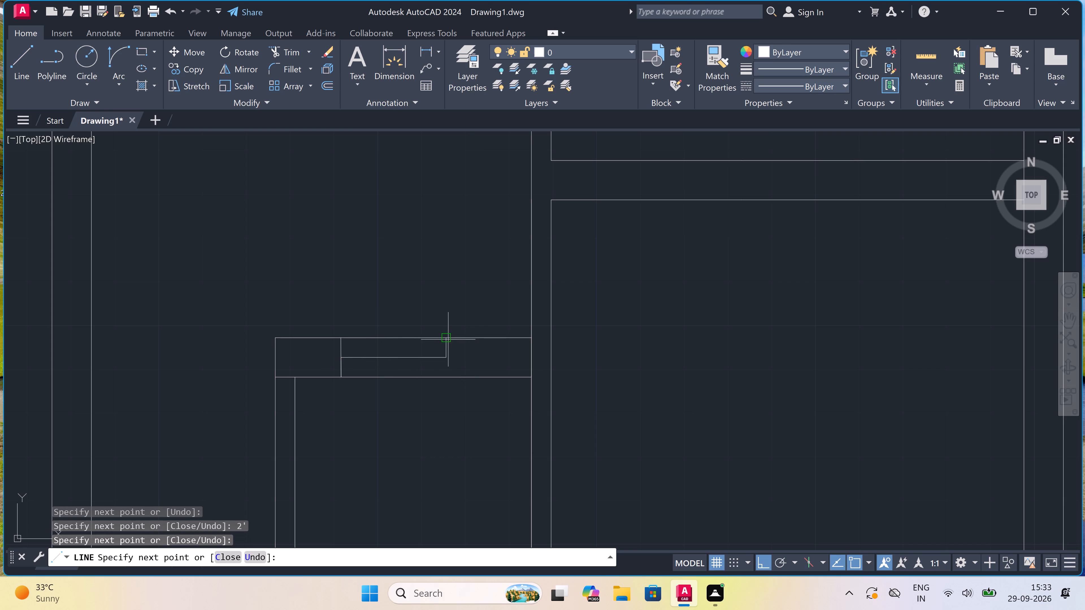
{"action": "left_click", "coordinate": [445, 376]}
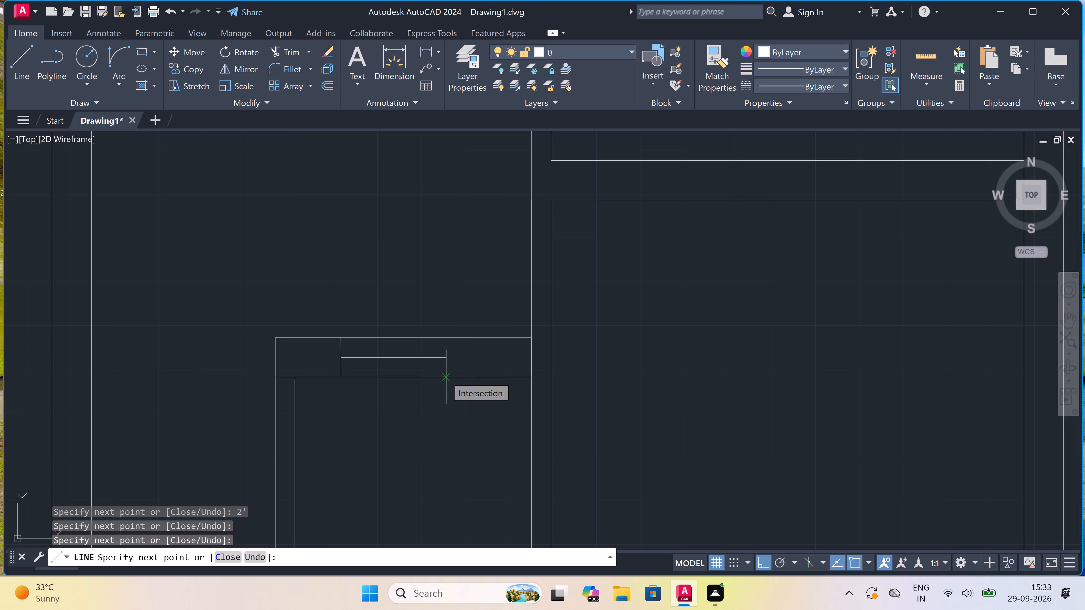
{"action": "key", "text": "Escape"}
Trim the overlapping wall lines at the small room's northwest, southwest and southeast corners to clean the junctions.
{"action": "type", "text": "tr"}
{"action": "key", "text": "space"}
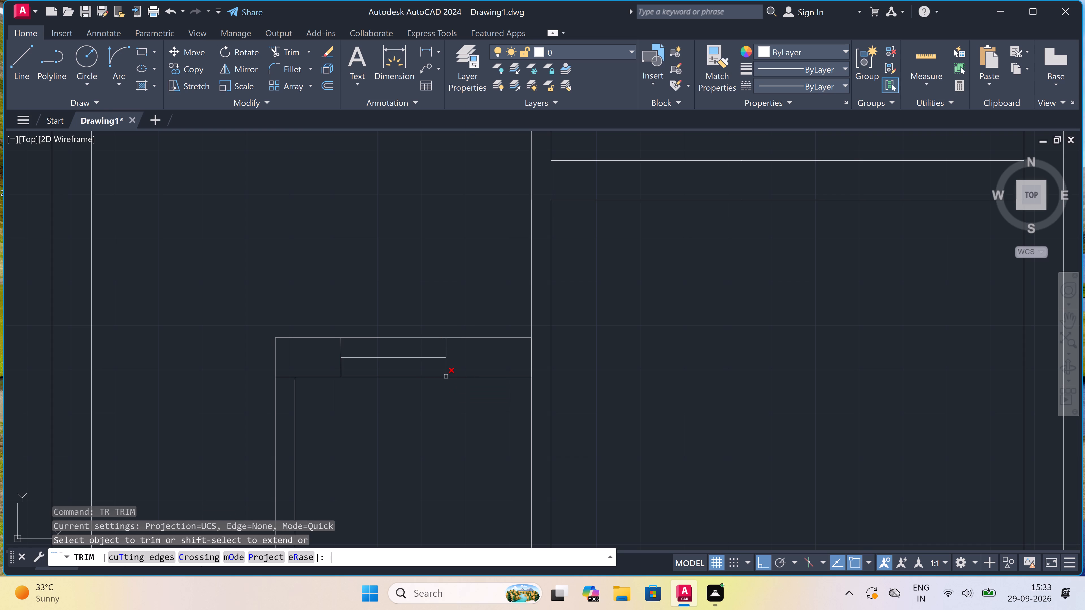
{"action": "double_click", "coordinate": [287, 376]}
{"action": "scroll", "coordinate": [325, 363], "scroll_direction": "down", "scroll_amount": 4}
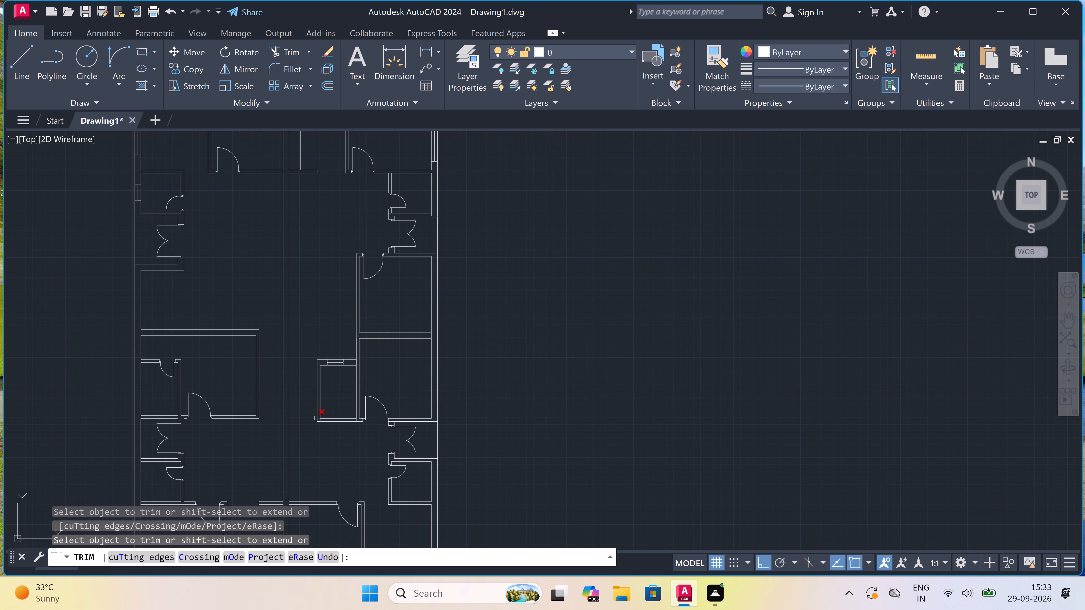
{"action": "scroll", "coordinate": [315, 419], "scroll_direction": "up", "scroll_amount": 4}
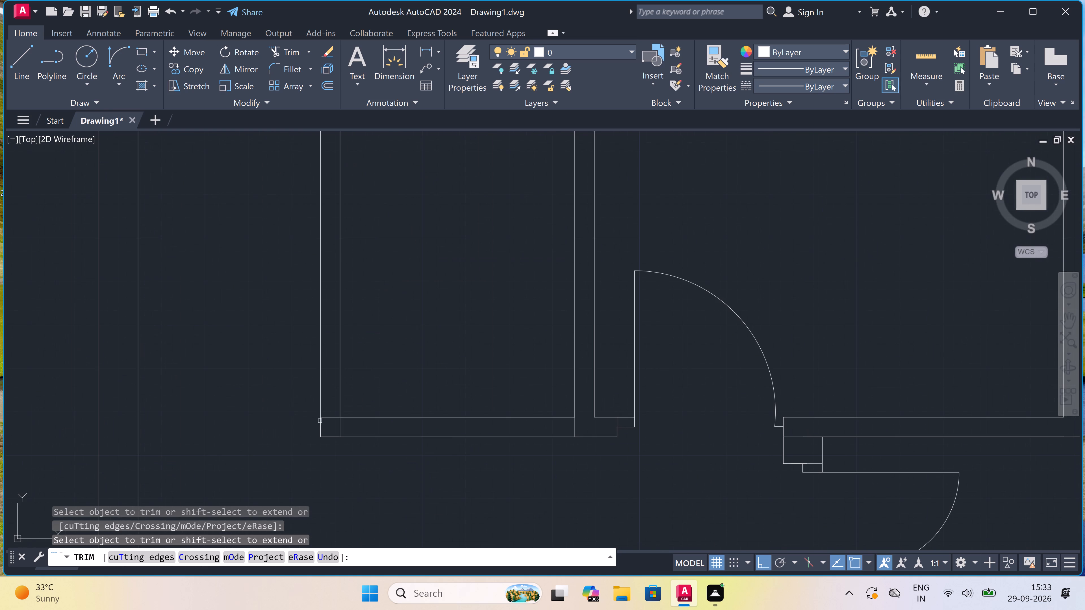
{"action": "left_click", "coordinate": [329, 416]}
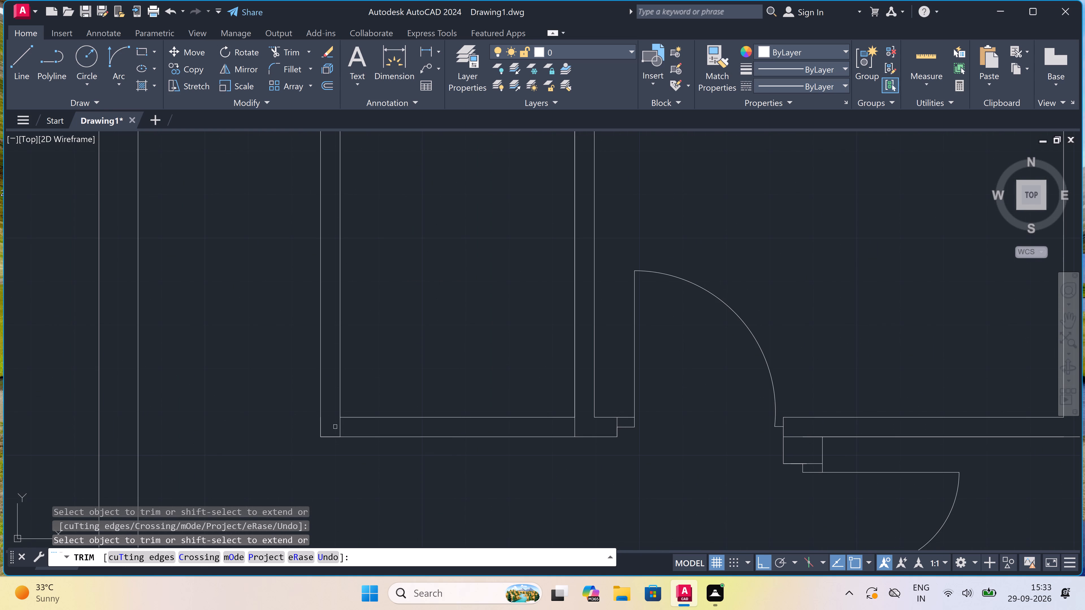
{"action": "left_click", "coordinate": [340, 426]}
{"action": "scroll", "coordinate": [581, 429], "scroll_direction": "up", "scroll_amount": 2}
{"action": "left_click", "coordinate": [581, 429]}
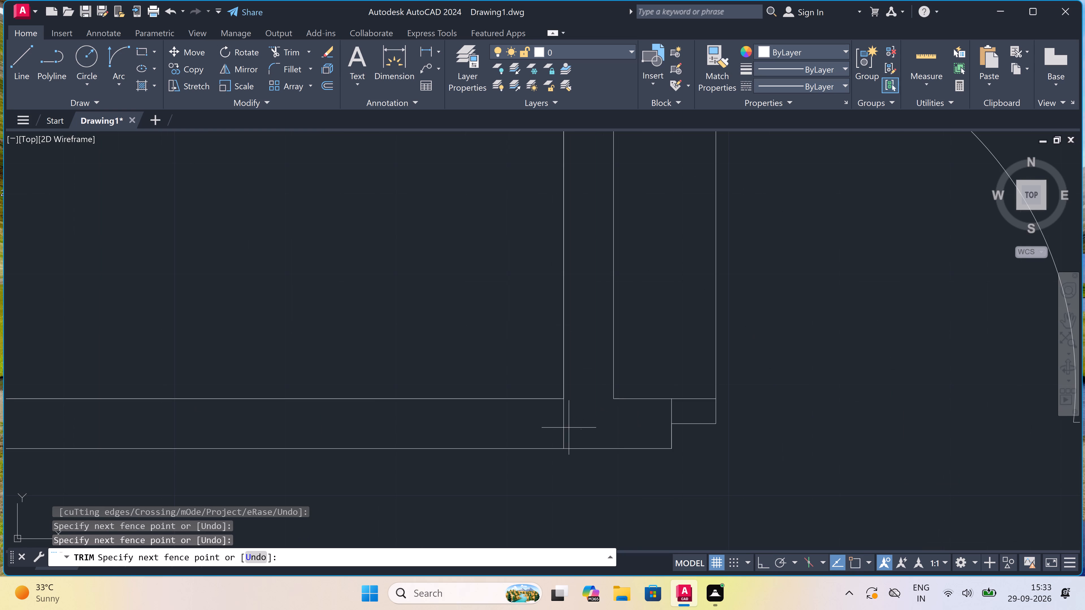
{"action": "left_click", "coordinate": [520, 430]}
{"action": "scroll", "coordinate": [519, 426], "scroll_direction": "down", "scroll_amount": 3}
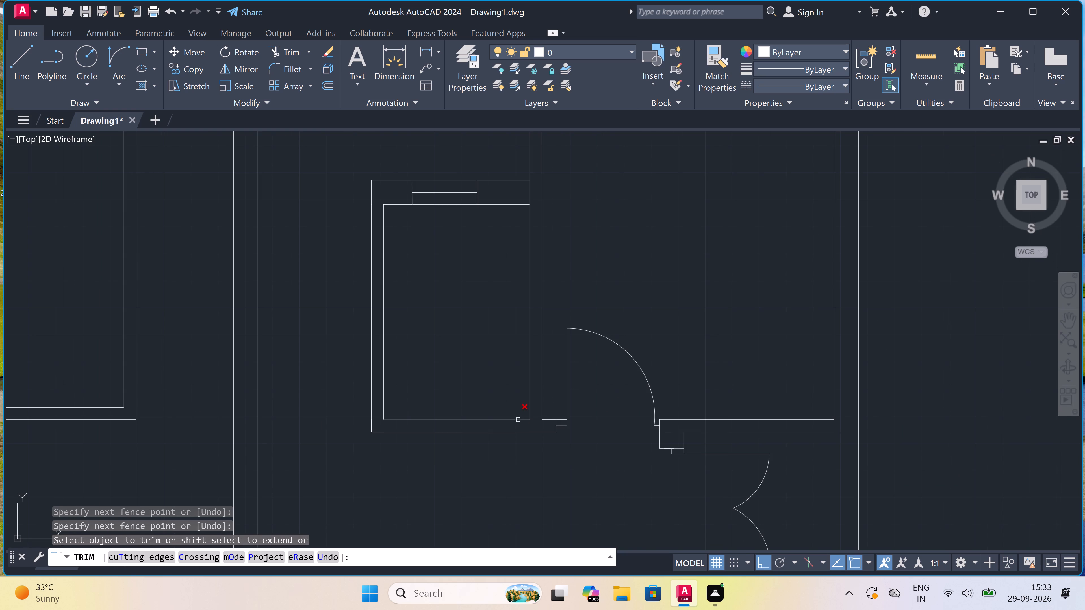
{"action": "key", "text": "Escape"}
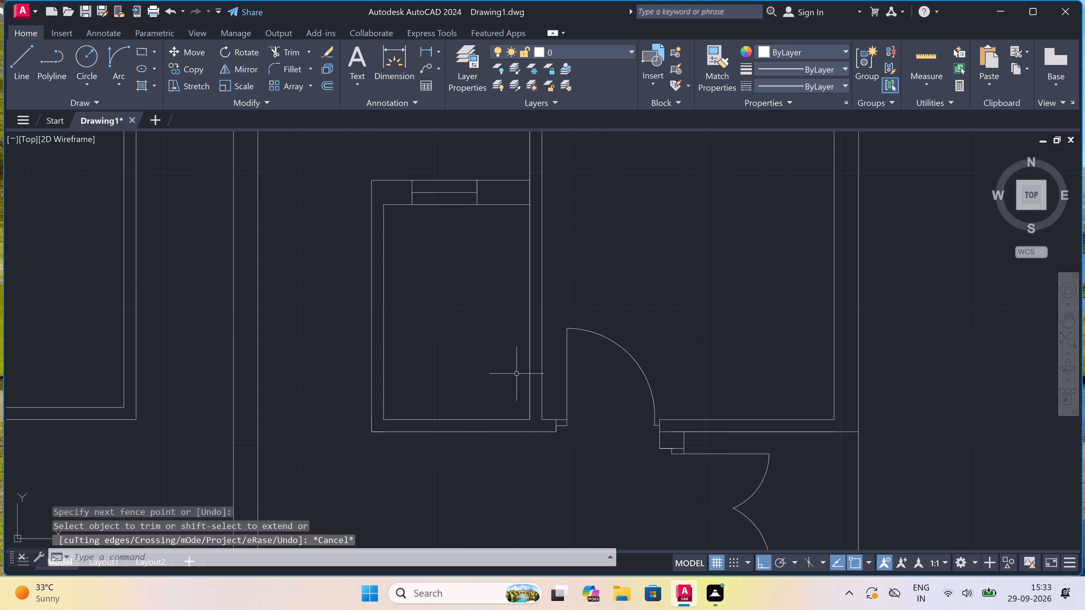
Draw the door's south jamb across the small room's east wall, a 2" stop north from its midpoint, and a 2' leaf running west into the room.
{"action": "type", "text": "l"}
{"action": "key", "text": "space"}
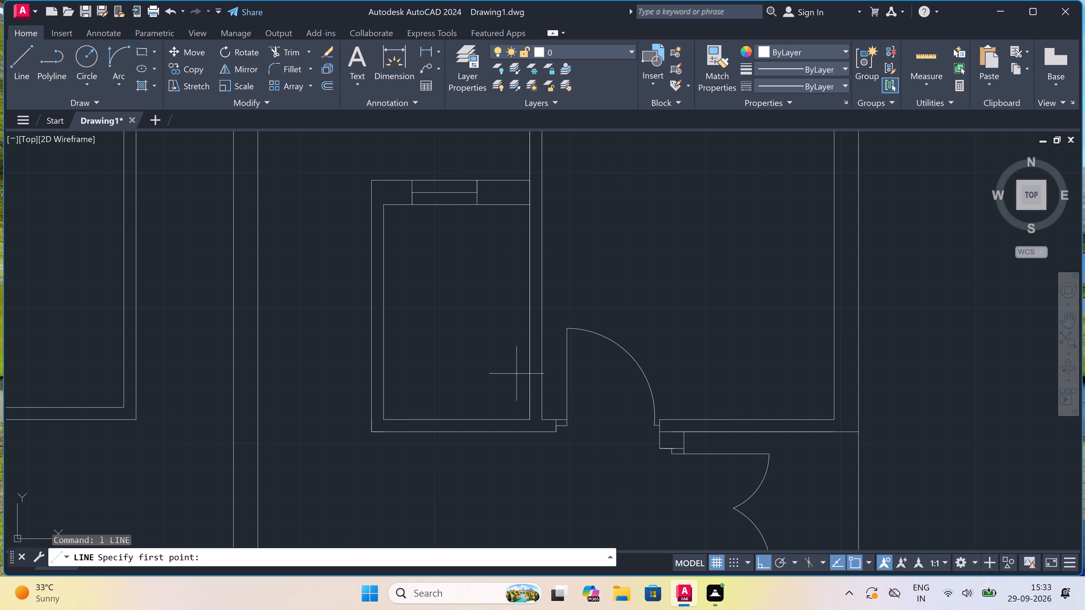
{"action": "left_click", "coordinate": [542, 391]}
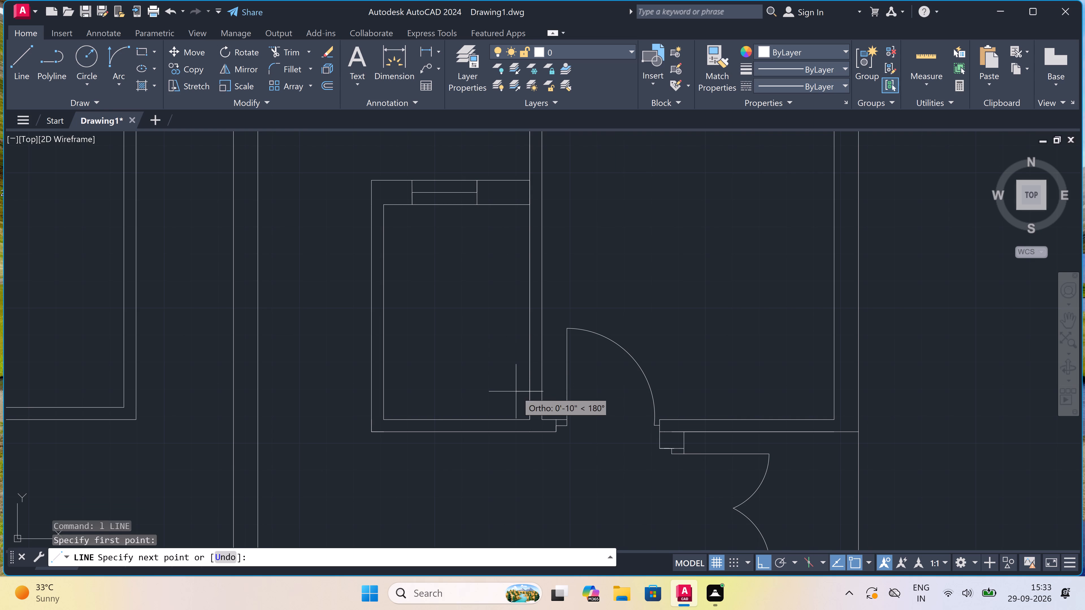
{"action": "left_click", "coordinate": [531, 394]}
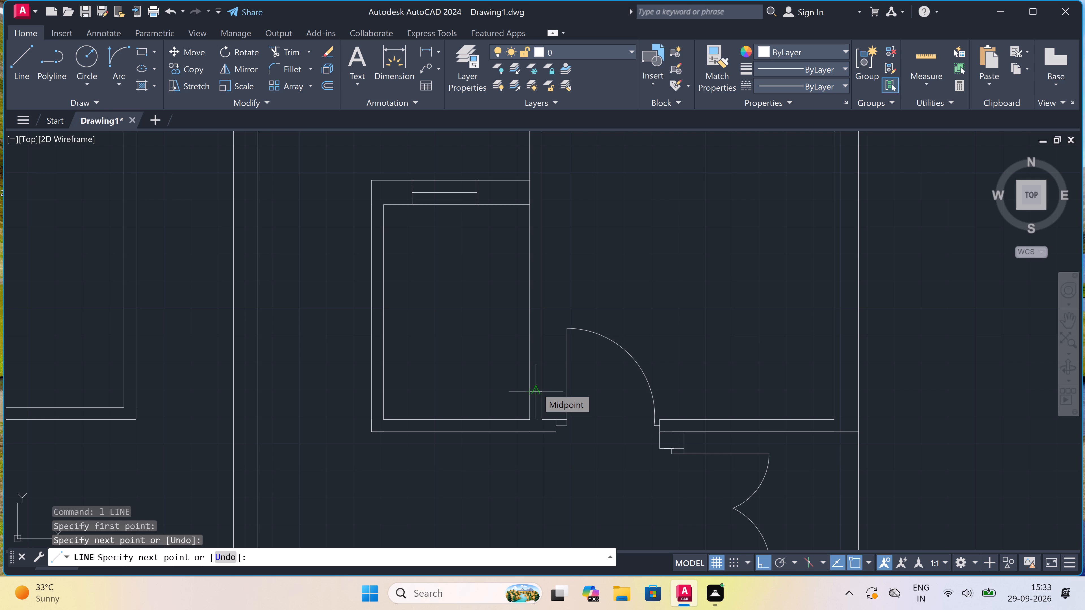
{"action": "scroll", "coordinate": [536, 388], "scroll_direction": "up", "scroll_amount": 2}
{"action": "left_click", "coordinate": [543, 399]}
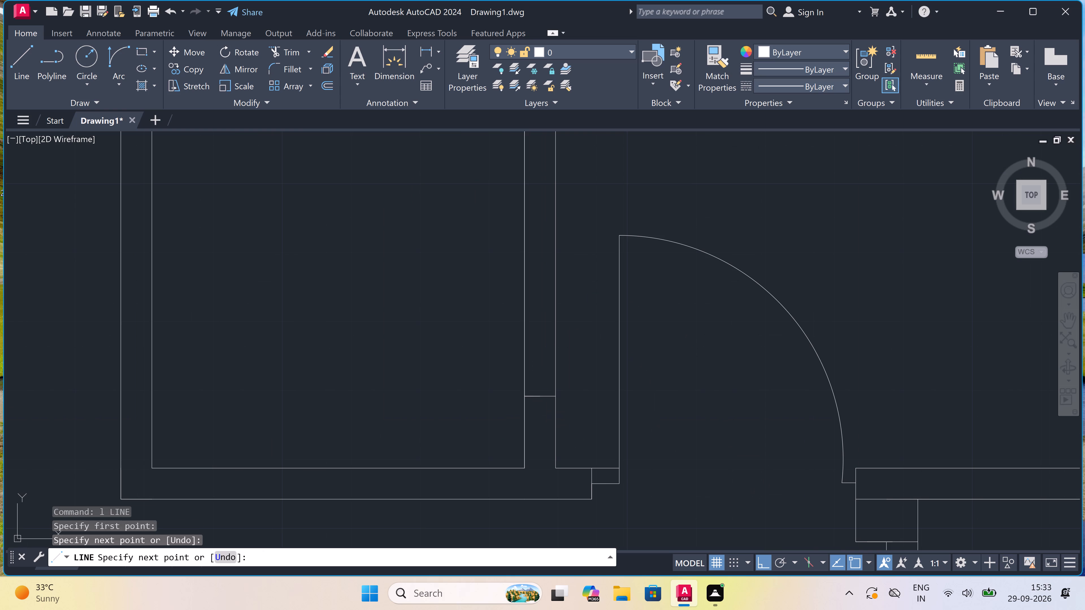
{"action": "key", "text": "2"}
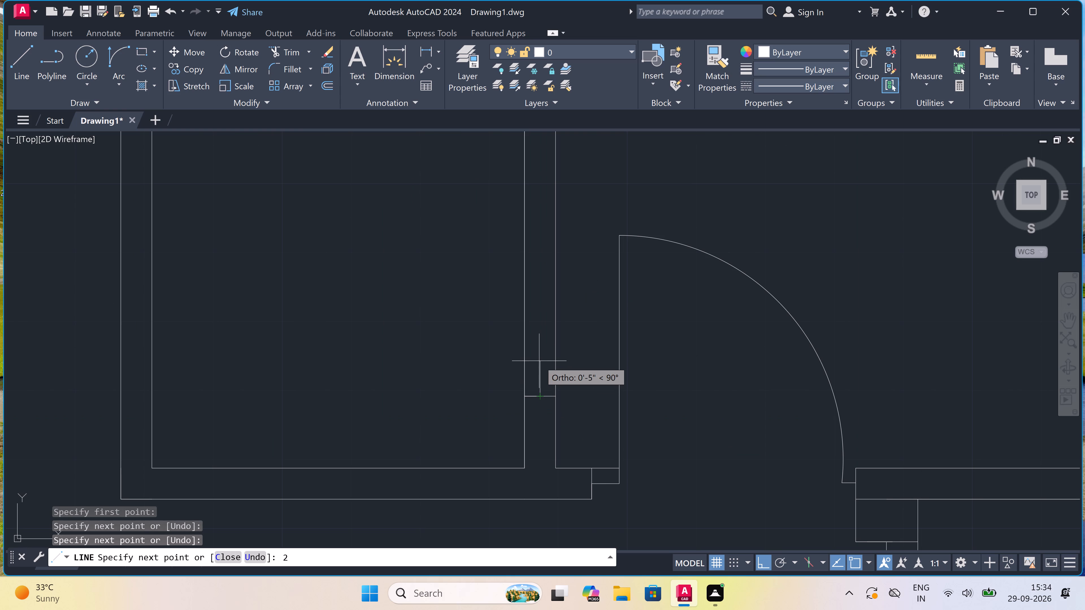
{"action": "type", "text": "\""}
{"action": "key", "text": "space"}
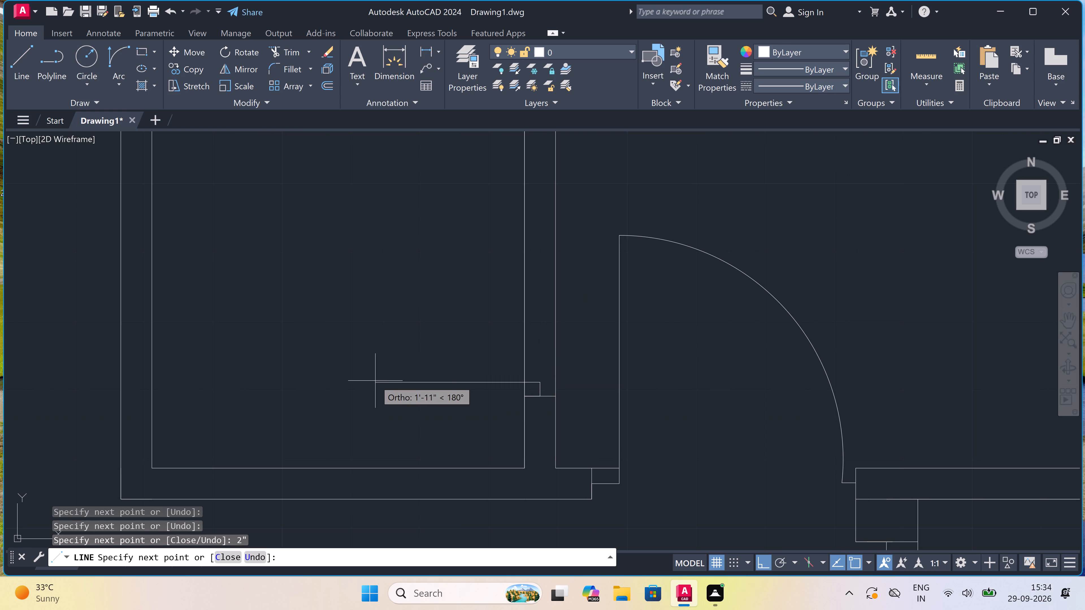
{"action": "type", "text": "2'"}
{"action": "key", "text": "space"}
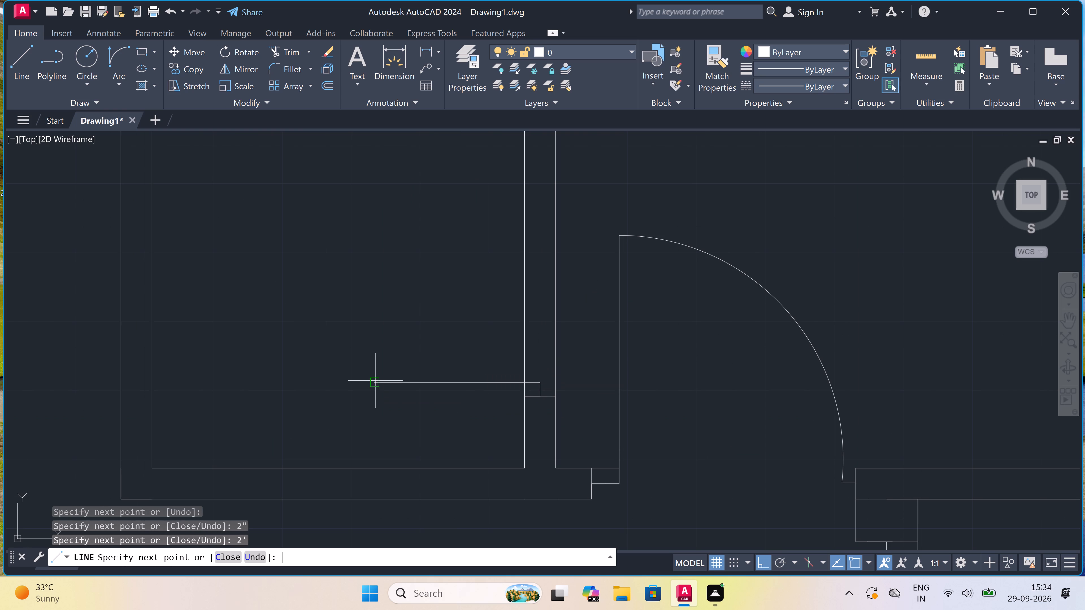
{"action": "key", "text": "Escape"}
Draw the door's north jamb line across the small room's east wall, continuing with a stop line from the jamb's midpoint.
{"action": "key", "text": "space"}
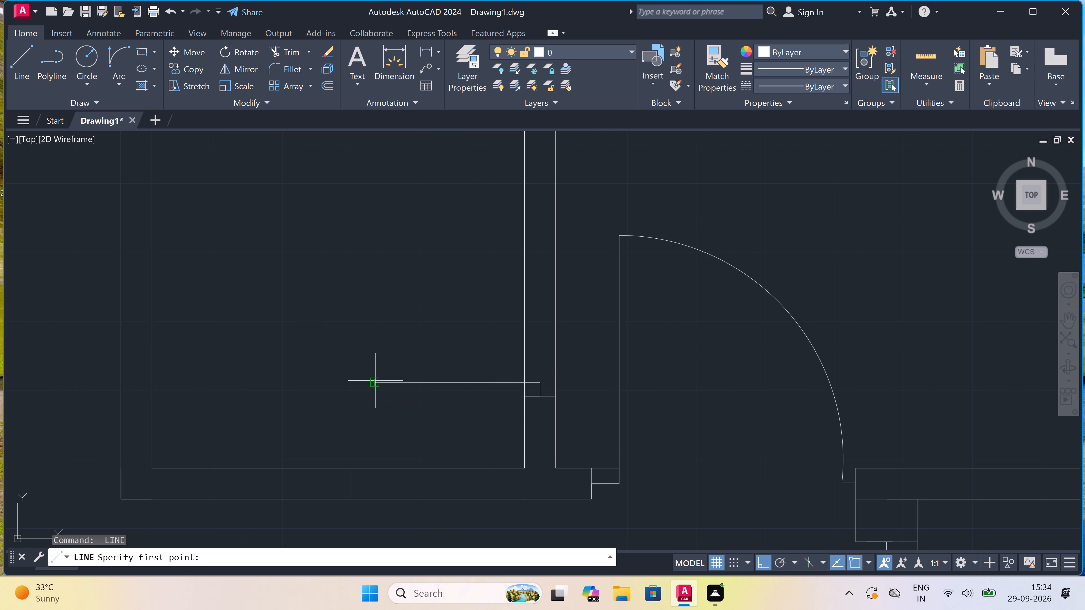
{"action": "left_click", "coordinate": [526, 250]}
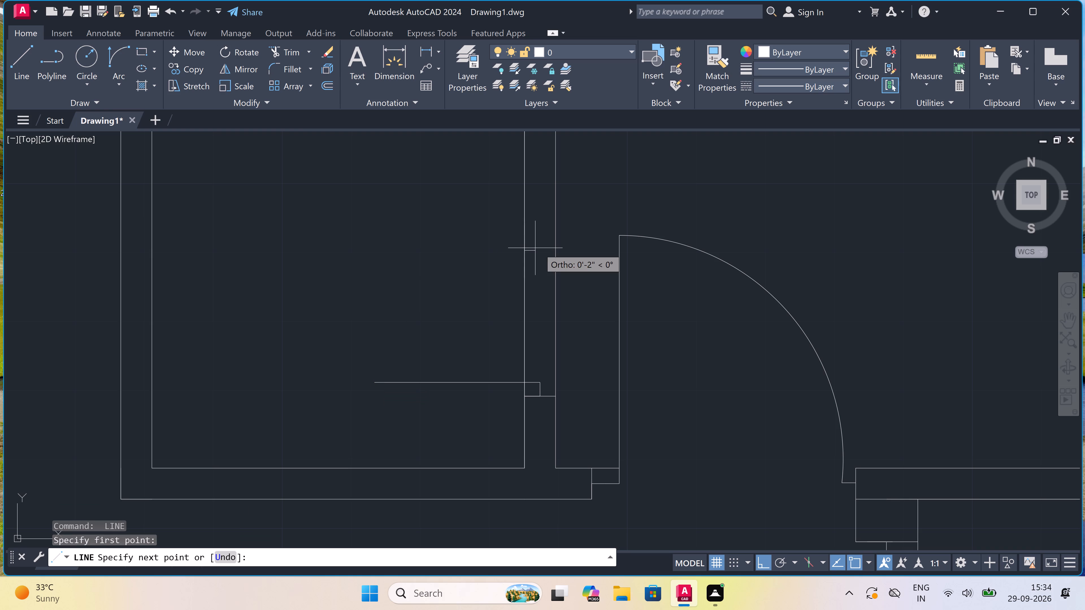
{"action": "left_click", "coordinate": [549, 252]}
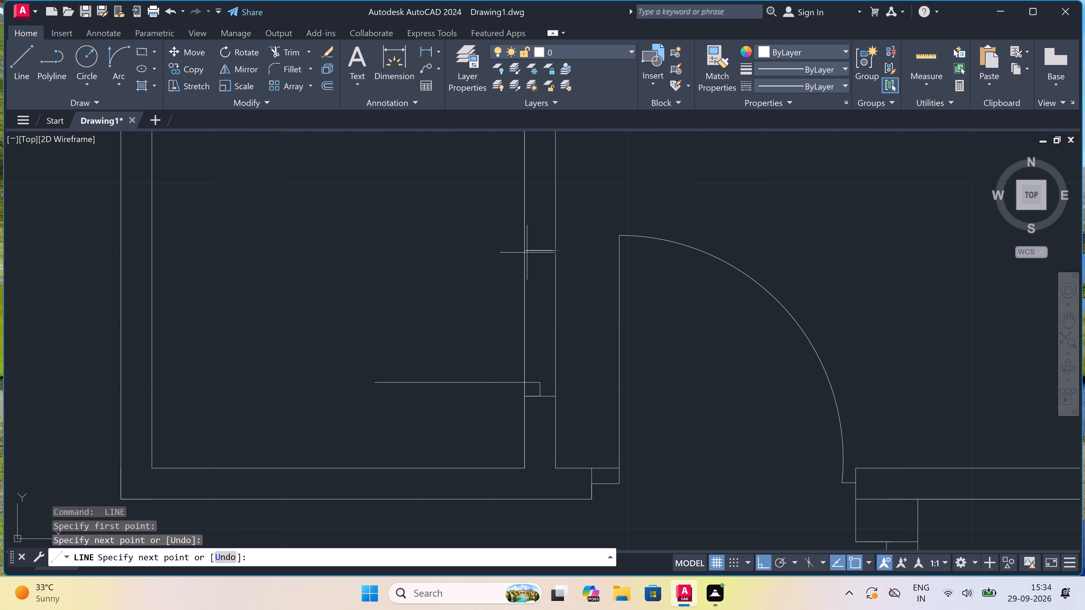
{"action": "left_click", "coordinate": [539, 247]}
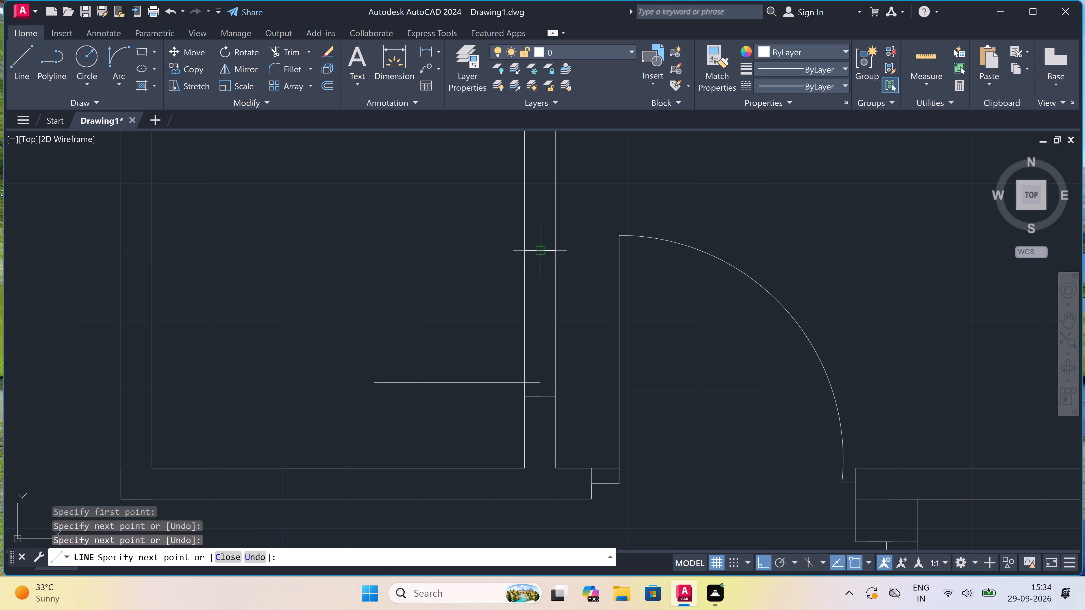
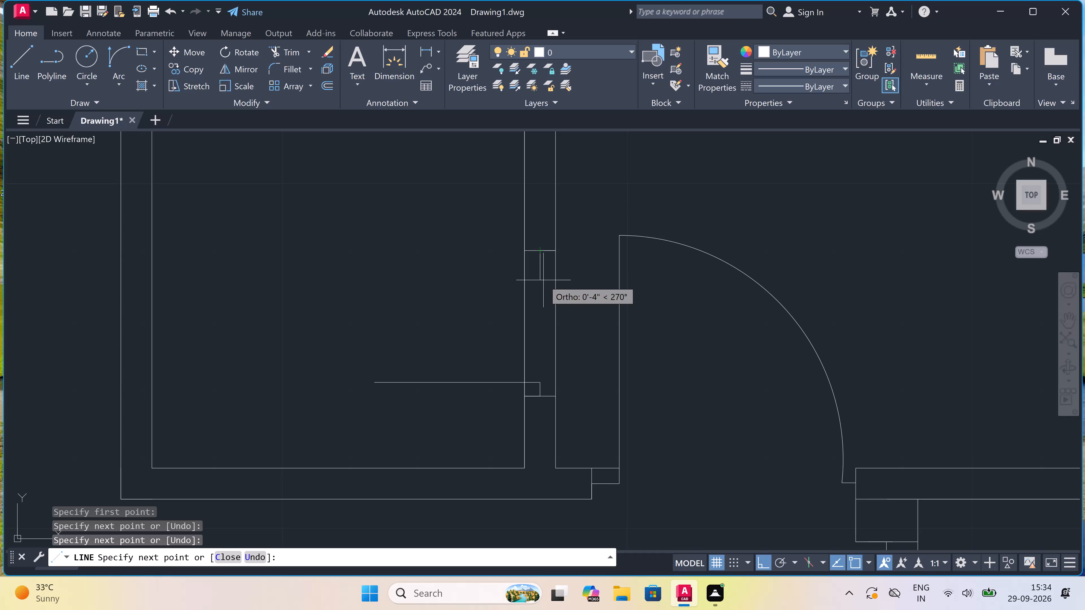
Finish the stop line running south from the north door jamb's midpoint at a length of 2".
{"action": "type", "text": "\""}
{"action": "key", "text": "space"}
{"action": "key", "text": "Escape"}
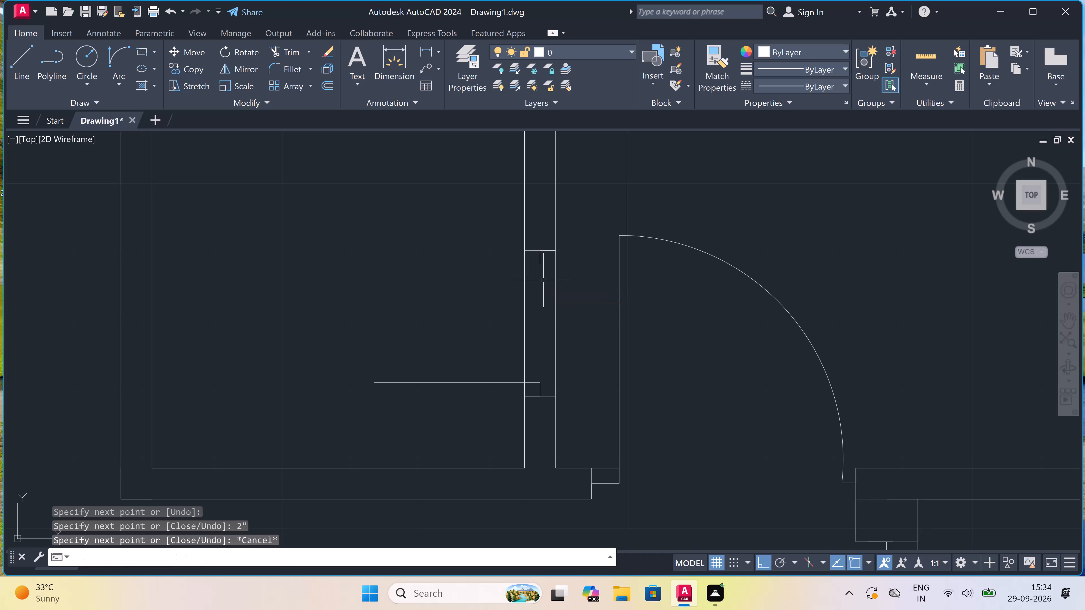
Draw the door swing as a start-end-direction arc from the leaf's west end to the north stop's free end, with its tangent heading north.
{"action": "left_click", "coordinate": [114, 63]}
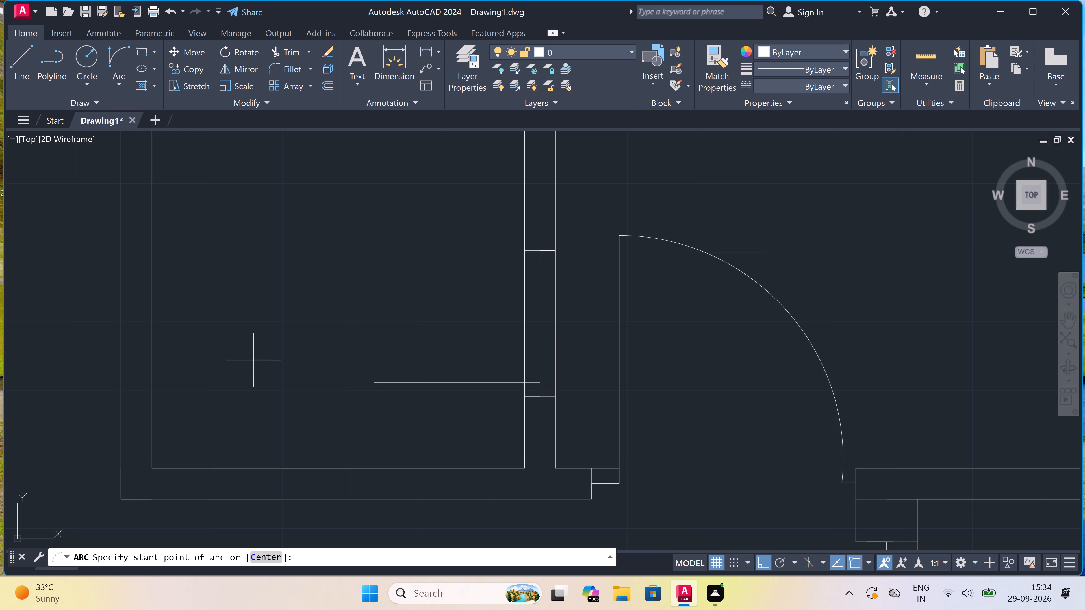
{"action": "scroll", "coordinate": [253, 360], "scroll_direction": "down", "scroll_amount": 1}
{"action": "scroll", "coordinate": [383, 356], "scroll_direction": "up", "scroll_amount": 1}
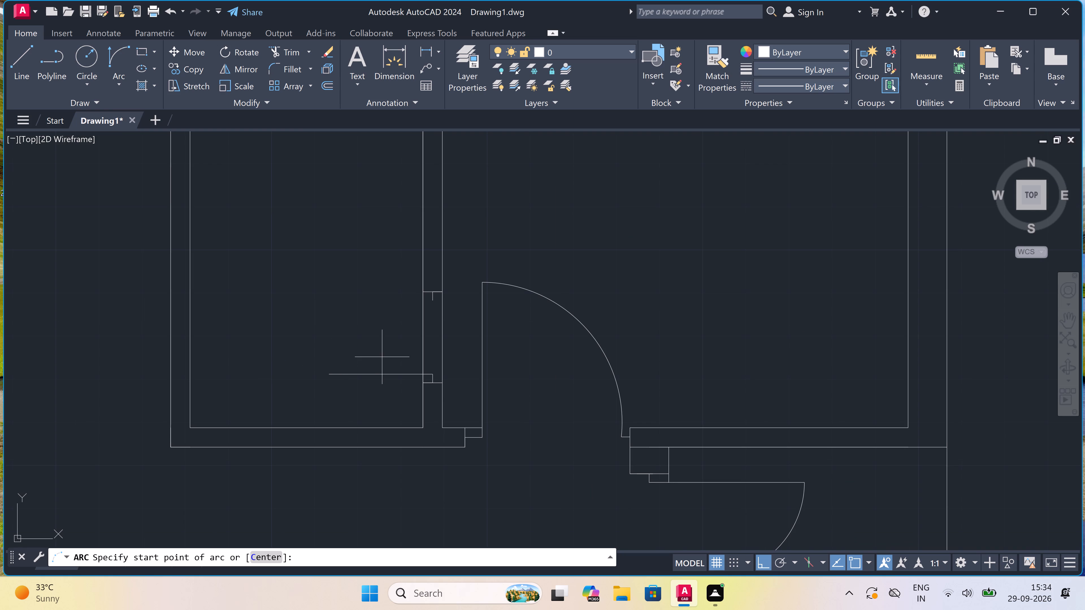
{"action": "left_click", "coordinate": [299, 387]}
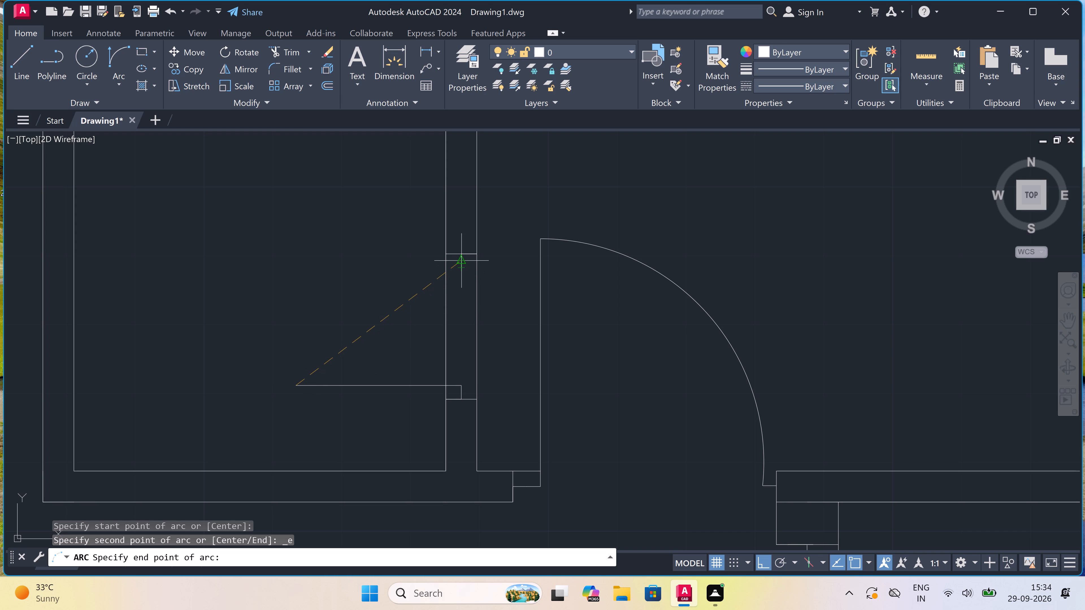
{"action": "scroll", "coordinate": [462, 269], "scroll_direction": "up", "scroll_amount": 3}
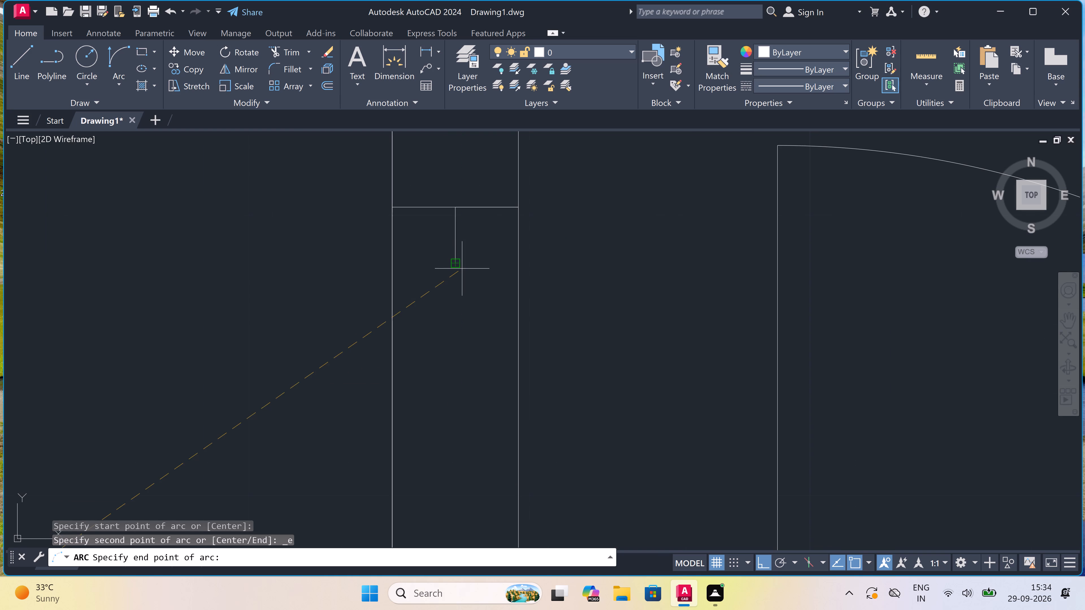
{"action": "left_click", "coordinate": [457, 263]}
{"action": "scroll", "coordinate": [457, 262], "scroll_direction": "down", "scroll_amount": 2}
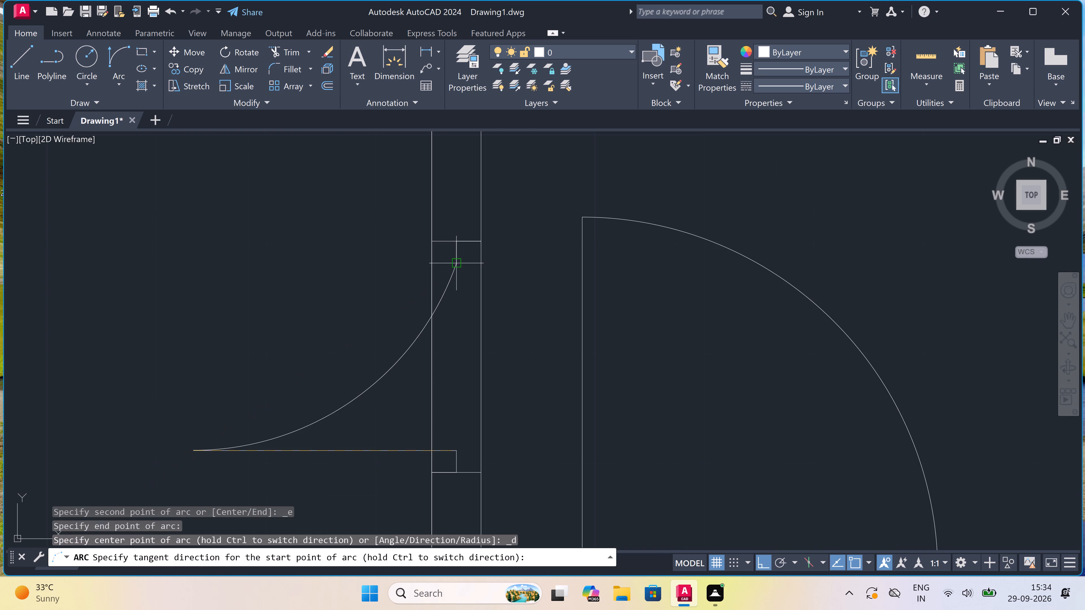
{"action": "left_click", "coordinate": [202, 273]}
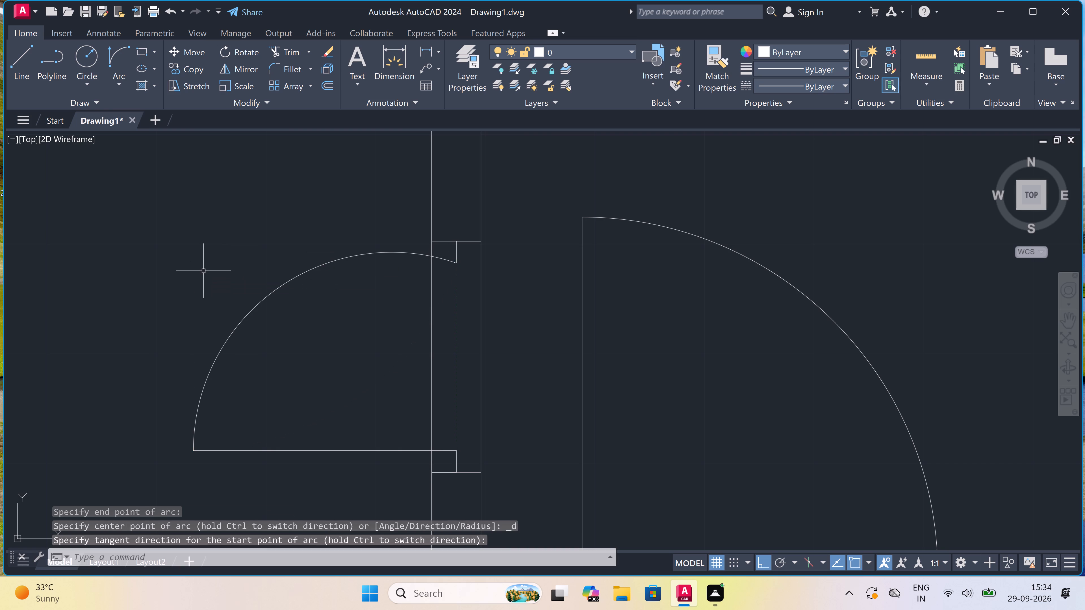
Trim both lines of the small room's east wall between the two door jambs to open the doorway.
{"action": "type", "text": "tr"}
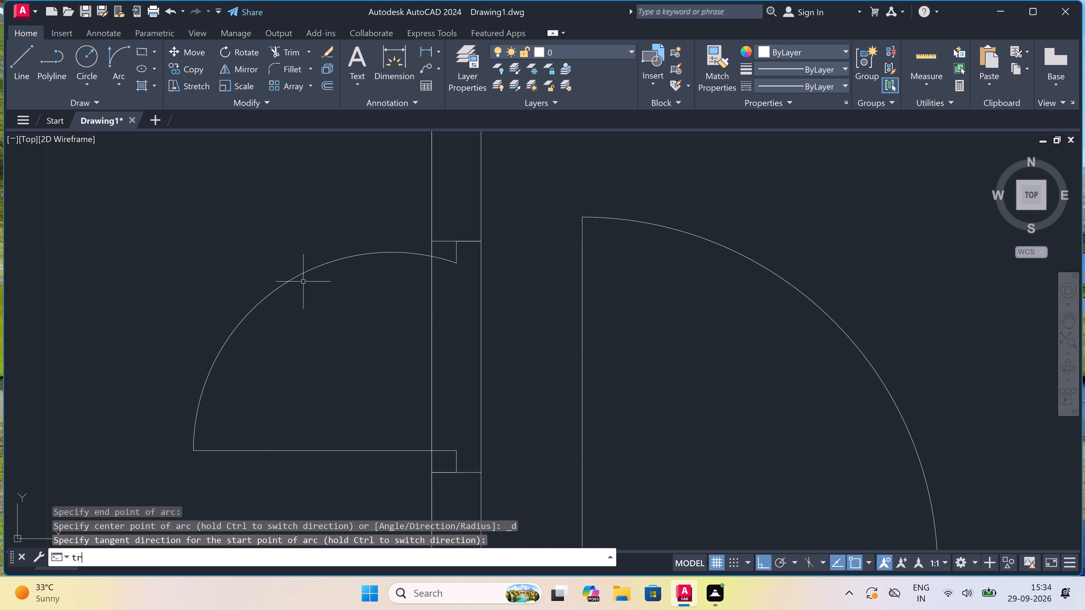
{"action": "key", "text": "space"}
{"action": "scroll", "coordinate": [303, 281], "scroll_direction": "down", "scroll_amount": 1}
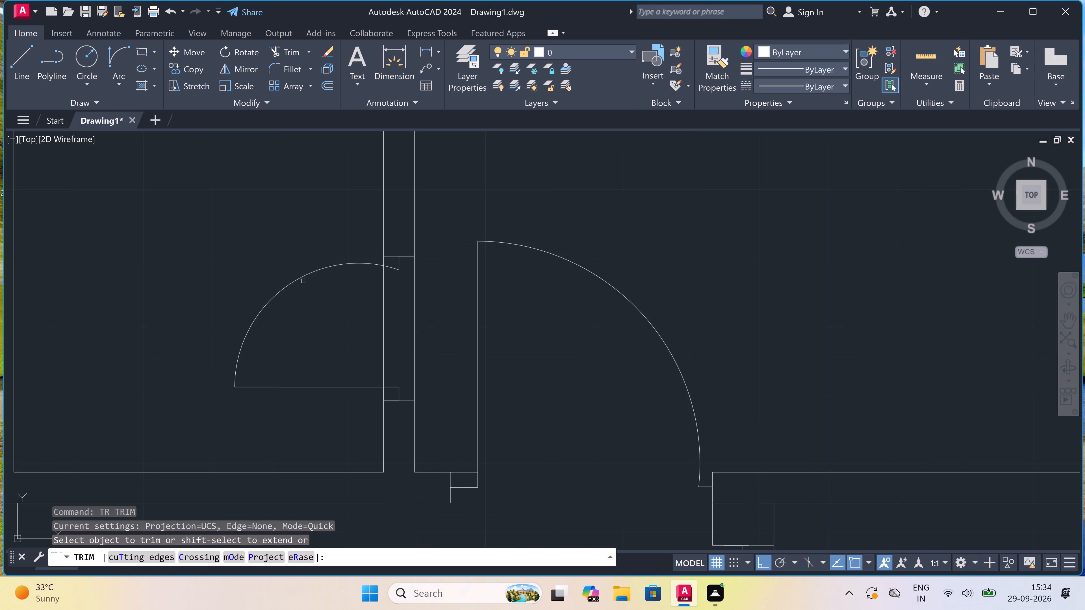
{"action": "left_click", "coordinate": [320, 306]}
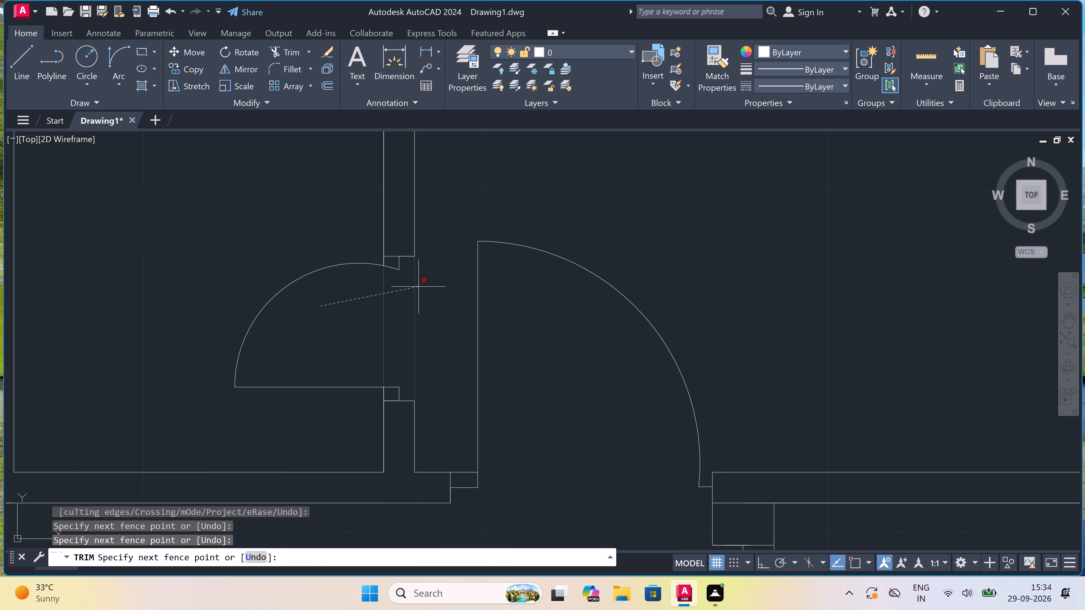
{"action": "left_click", "coordinate": [420, 287]}
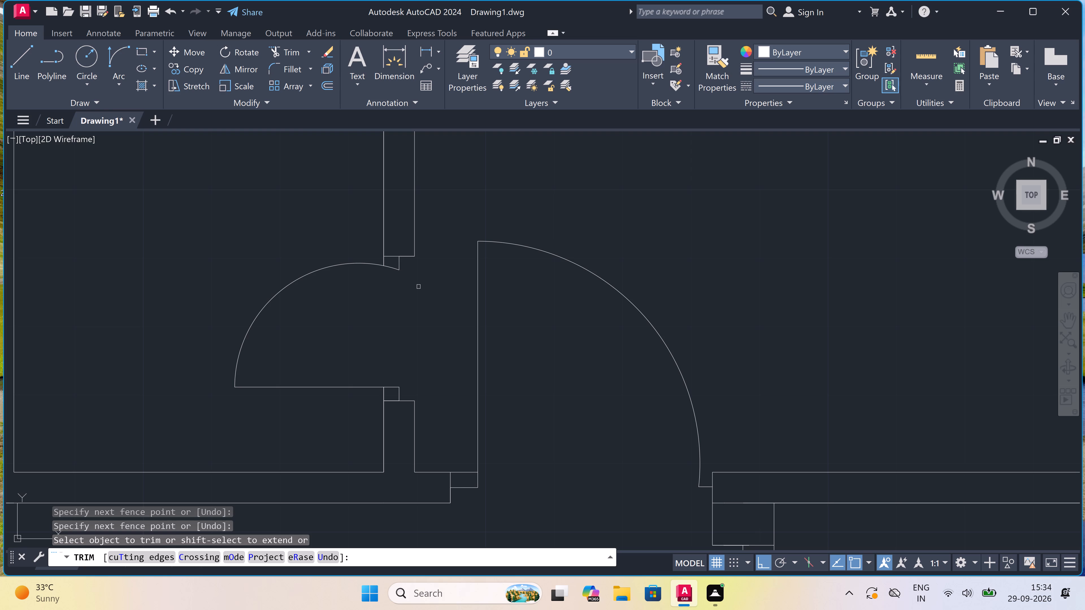
{"action": "key", "text": "Escape"}
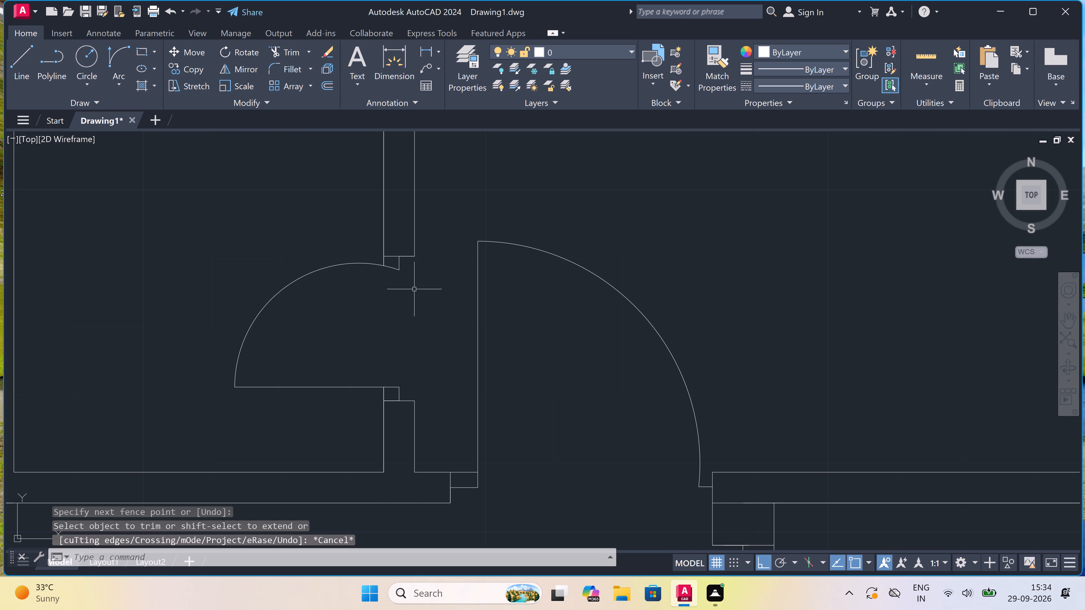
Draw a 9" thick wall from the small room's northwest corner west across the party wall to the neighbouring unit's room wall.
{"action": "scroll", "coordinate": [354, 315], "scroll_direction": "down", "scroll_amount": 3}
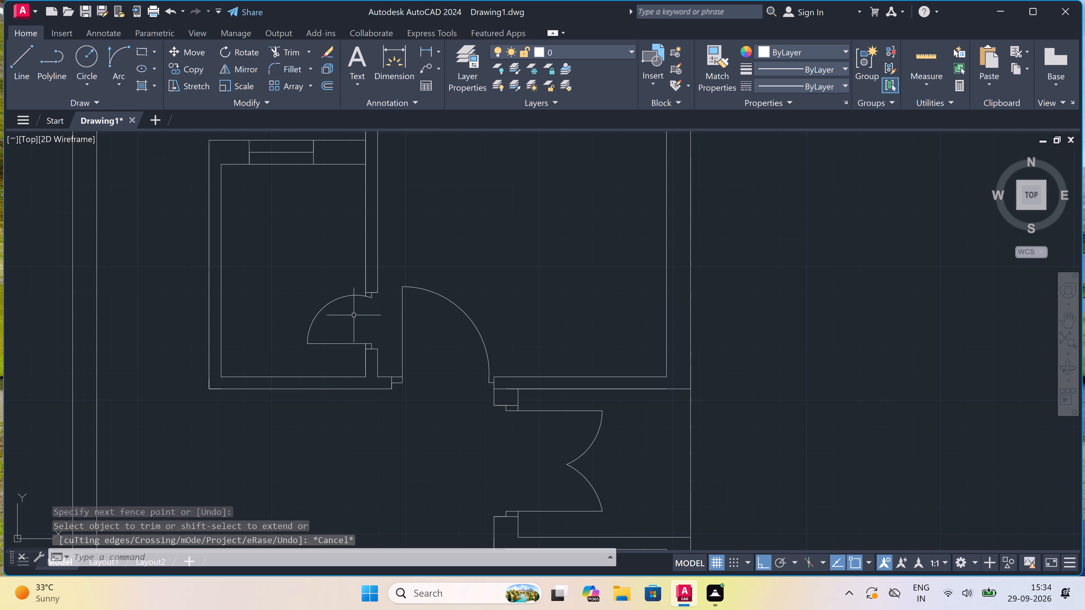
{"action": "scroll", "coordinate": [354, 315], "scroll_direction": "down", "scroll_amount": 3}
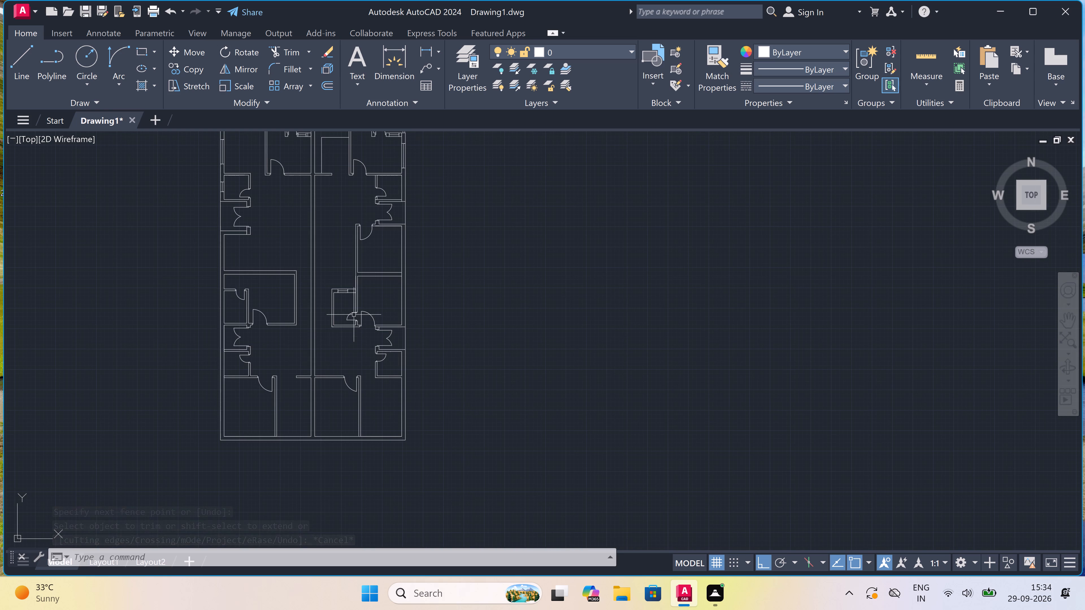
{"action": "scroll", "coordinate": [277, 272], "scroll_direction": "up", "scroll_amount": 2}
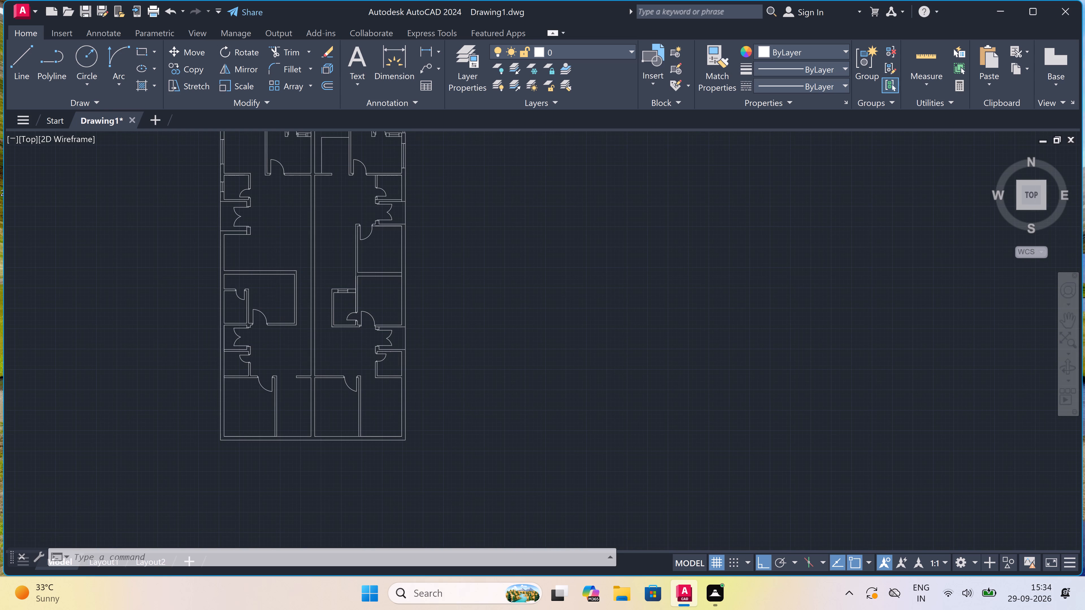
{"action": "scroll", "coordinate": [277, 273], "scroll_direction": "down", "scroll_amount": 1}
{"action": "scroll", "coordinate": [286, 301], "scroll_direction": "down", "scroll_amount": 1}
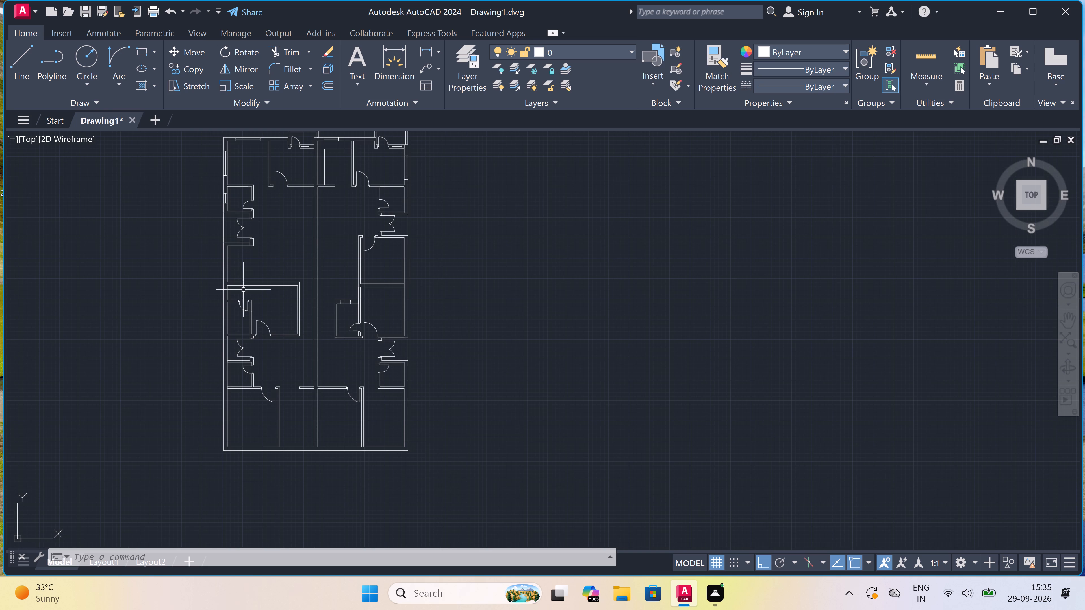
{"action": "scroll", "coordinate": [287, 308], "scroll_direction": "up", "scroll_amount": 3}
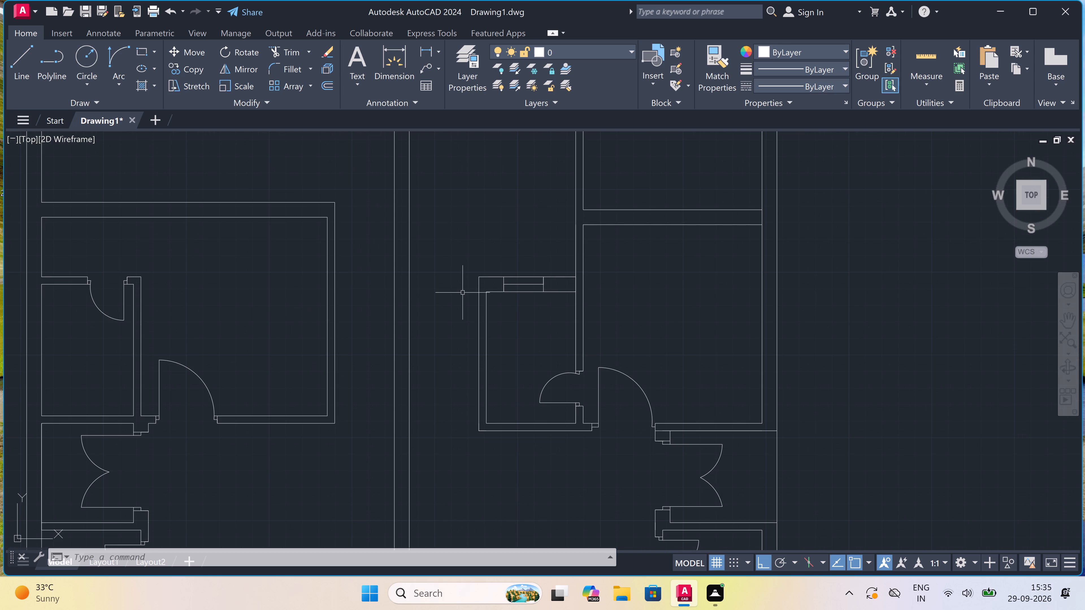
{"action": "scroll", "coordinate": [453, 288], "scroll_direction": "up", "scroll_amount": 1}
{"action": "type", "text": "l"}
{"action": "key", "text": "space"}
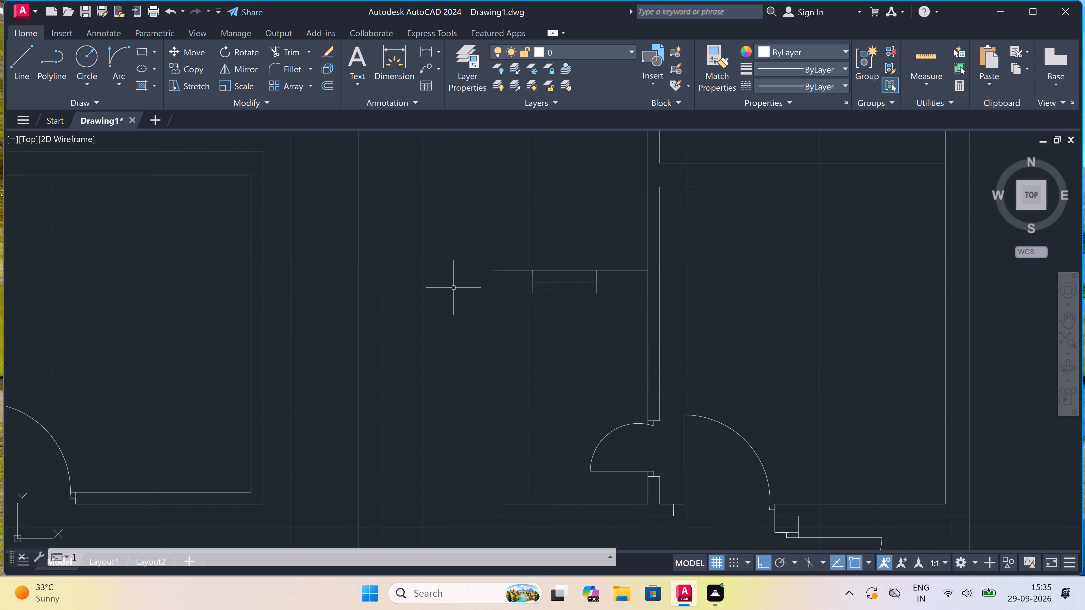
{"action": "left_click", "coordinate": [491, 270]}
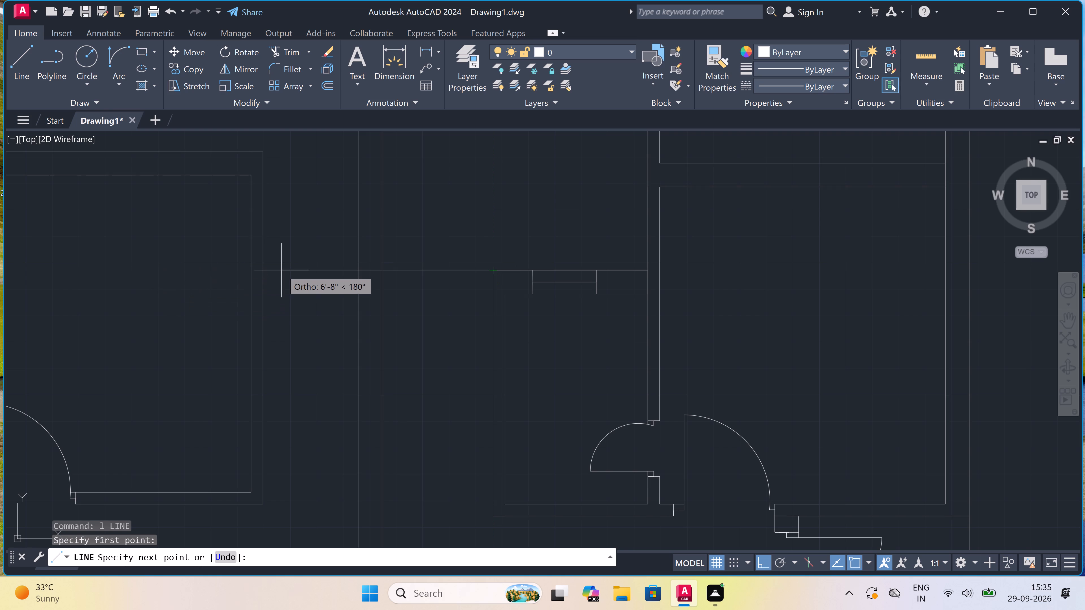
{"action": "left_click", "coordinate": [260, 269]}
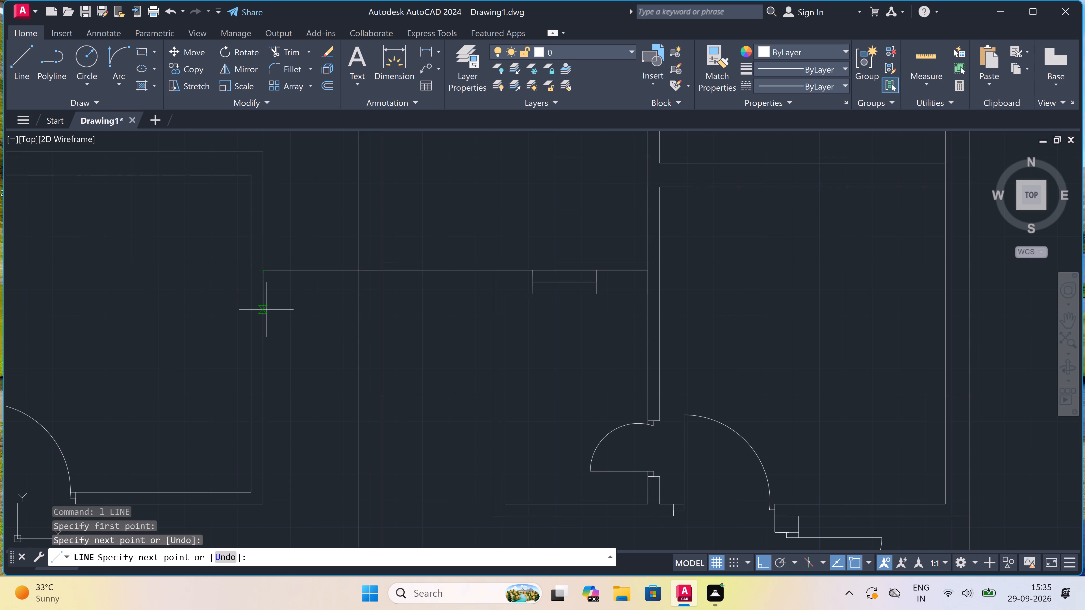
{"action": "key", "text": "9"}
{"action": "type", "text": "\""}
{"action": "key", "text": "space"}
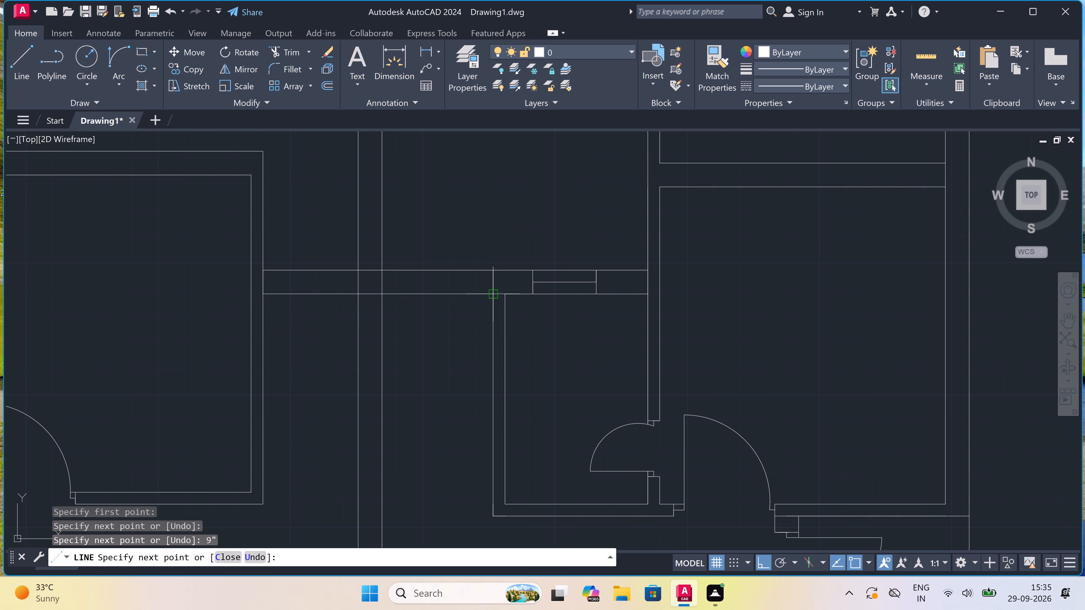
{"action": "scroll", "coordinate": [496, 289], "scroll_direction": "up", "scroll_amount": 1}
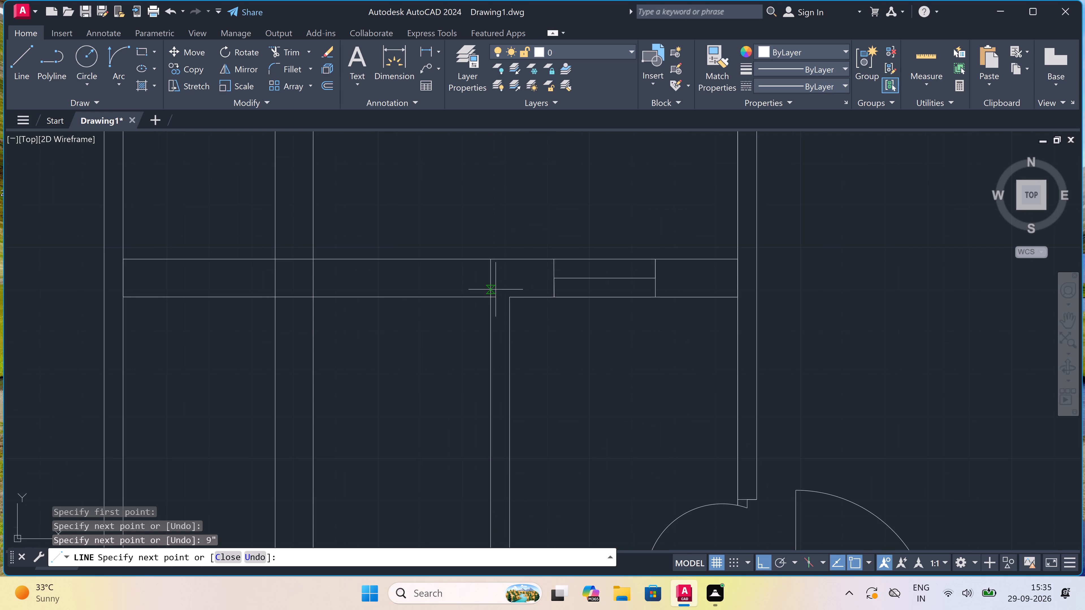
{"action": "left_click", "coordinate": [494, 295]}
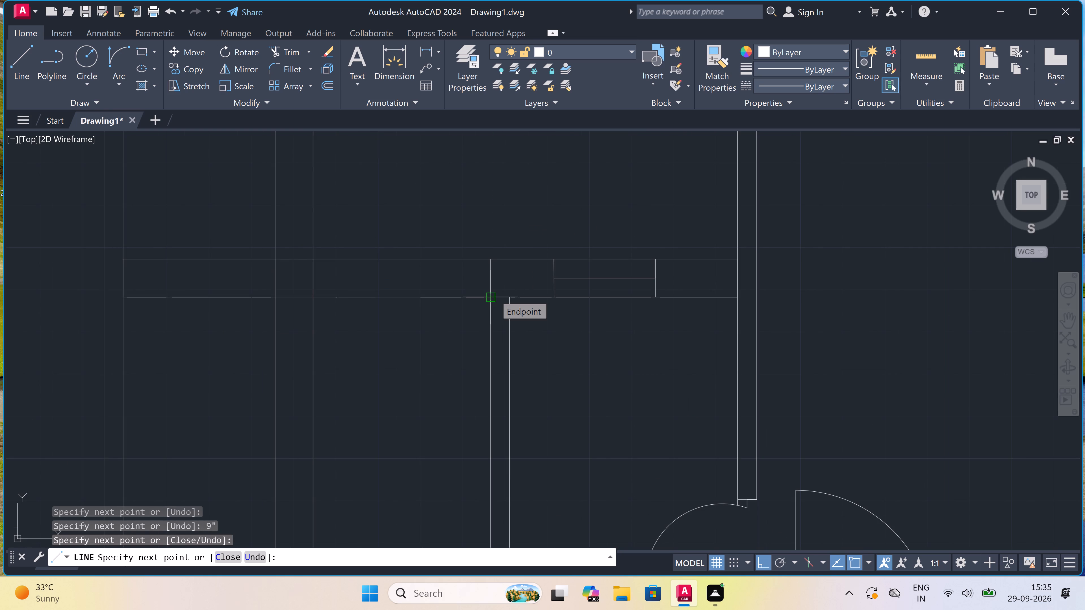
{"action": "key", "text": "Escape"}
Draw a door's east jamb across the new 9" wall near the small room, a 2" stop west from its midpoint, and a 3' leaf running south.
{"action": "key", "text": "space"}
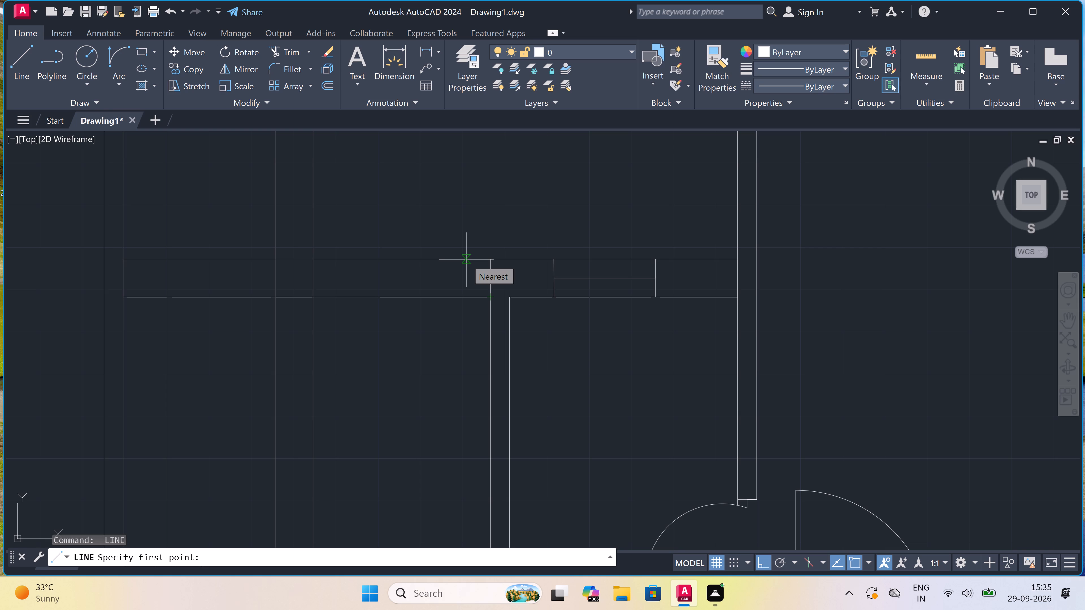
{"action": "left_click", "coordinate": [467, 260]}
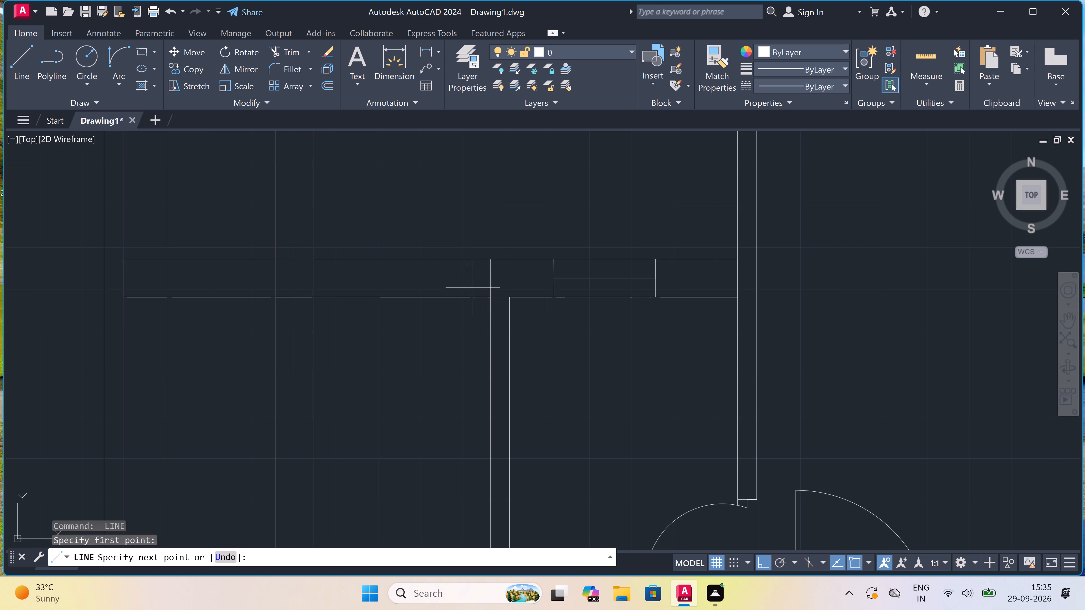
{"action": "left_click", "coordinate": [469, 292]}
{"action": "left_click", "coordinate": [469, 280]}
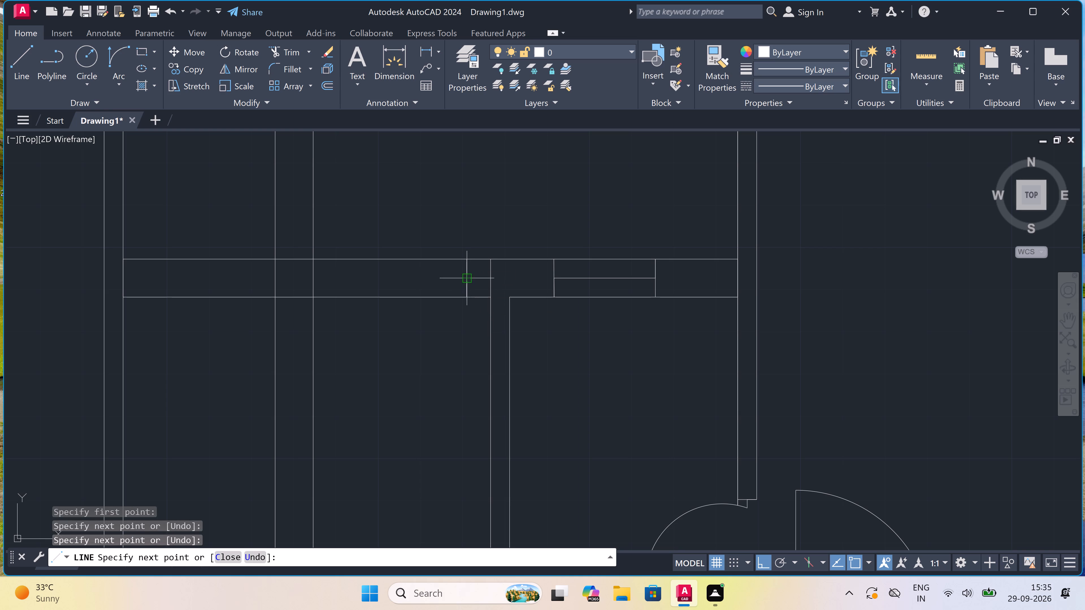
{"action": "key", "text": "2"}
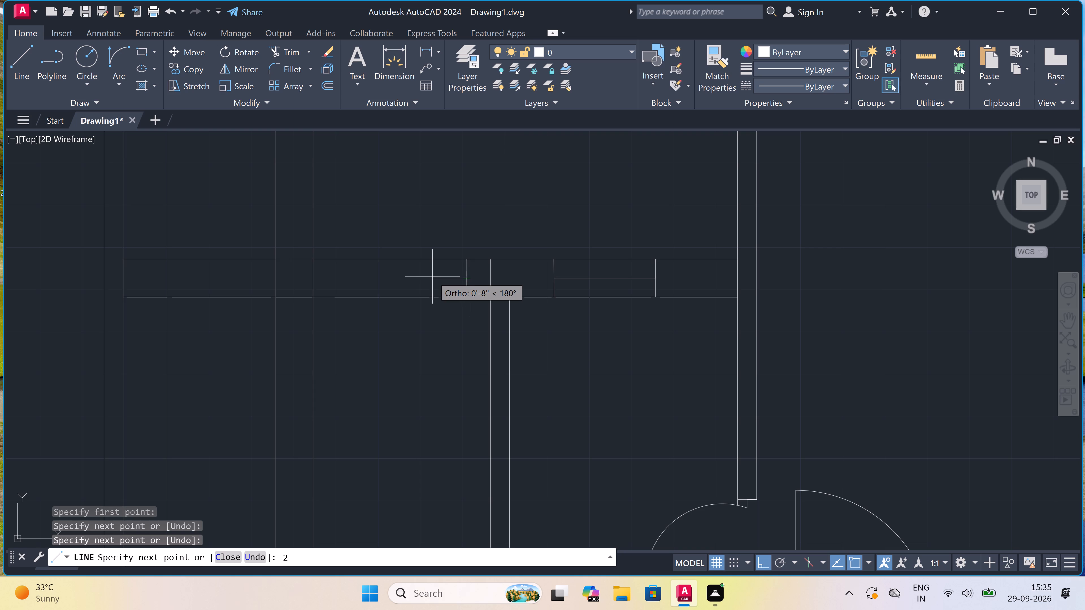
{"action": "type", "text": "\""}
{"action": "key", "text": "space"}
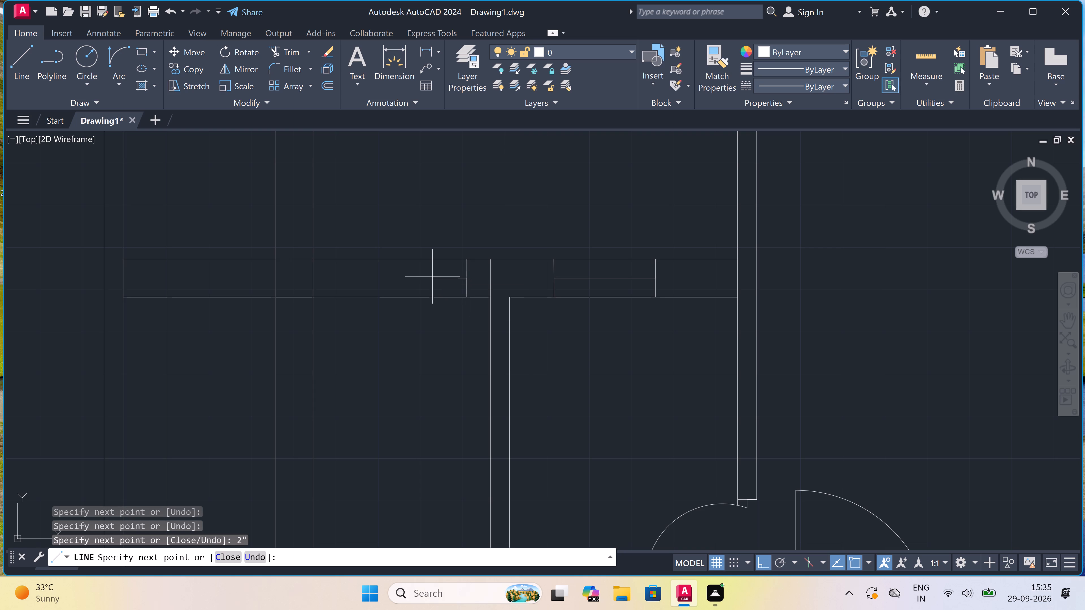
{"action": "type", "text": "3'"}
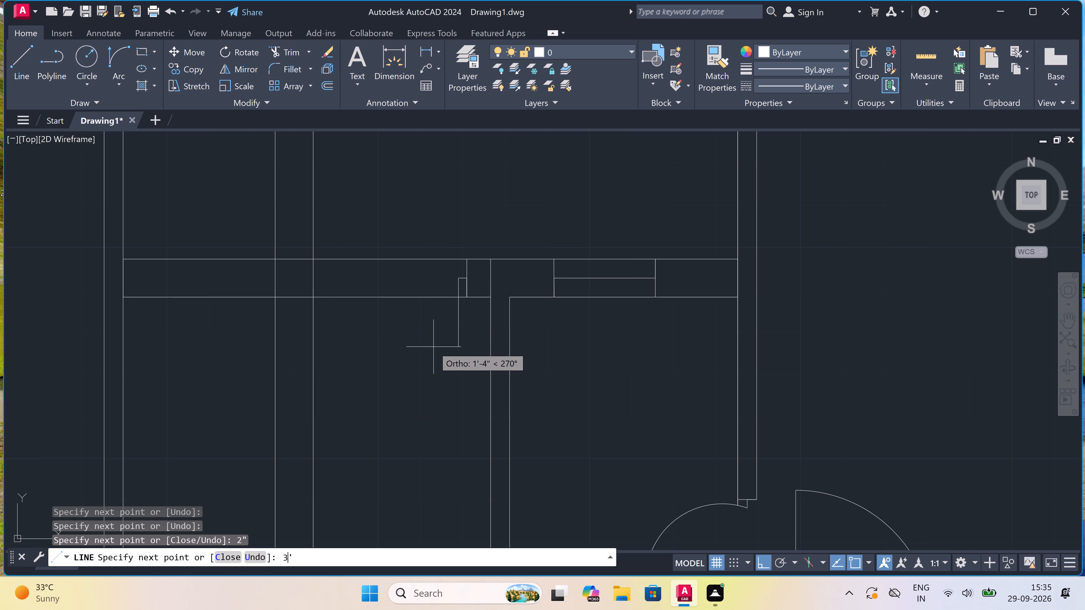
{"action": "key", "text": "space"}
{"action": "key", "text": "Escape"}
Draw the neighbouring unit's door across the 9" wall: west jamb near its room wall, 2" stop east from the midpoint, and 3' leaf south.
{"action": "key", "text": "space"}
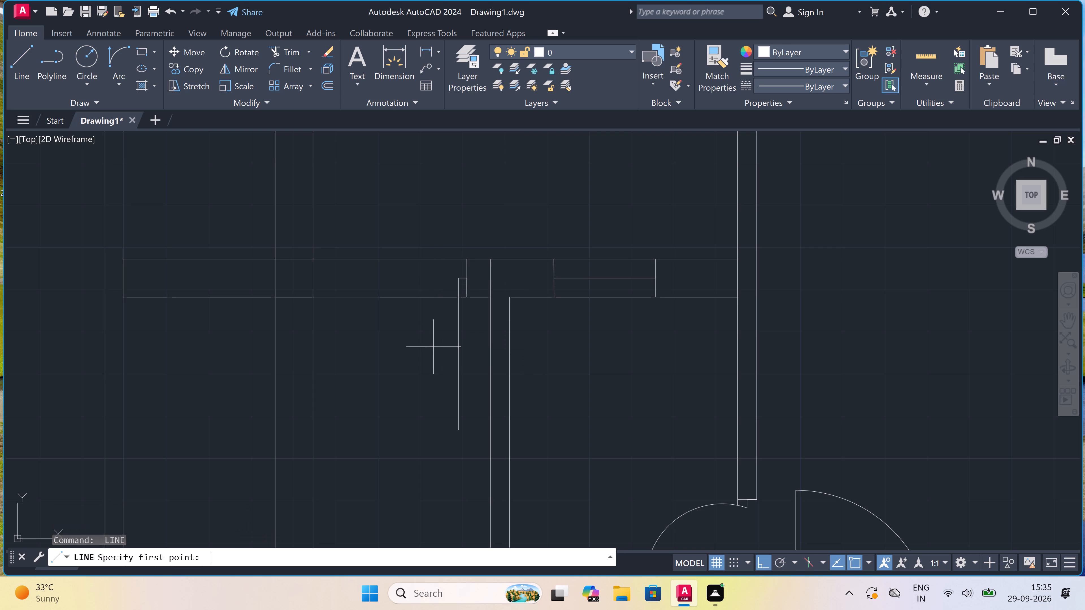
{"action": "scroll", "coordinate": [231, 277], "scroll_direction": "up", "scroll_amount": 1}
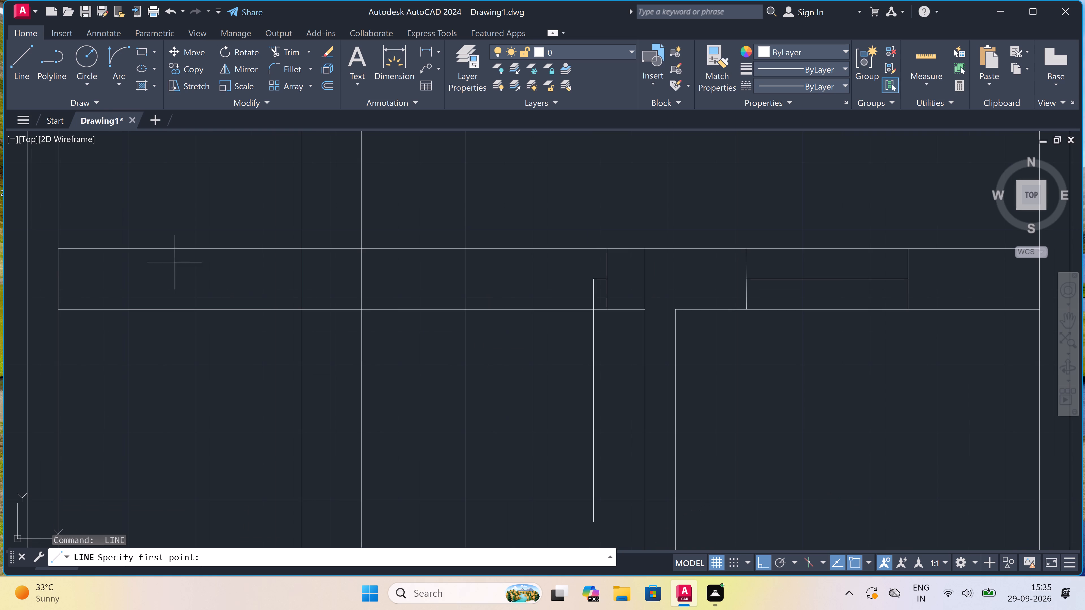
{"action": "left_click", "coordinate": [84, 249]}
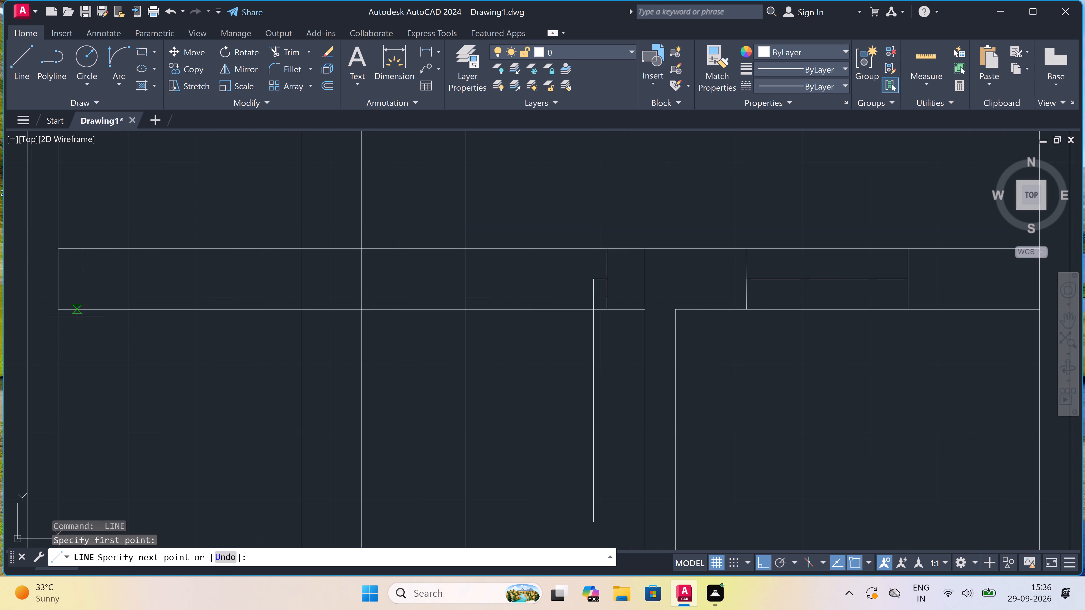
{"action": "left_click_drag", "start_coordinate": [84, 308], "coordinate": [84, 305]}
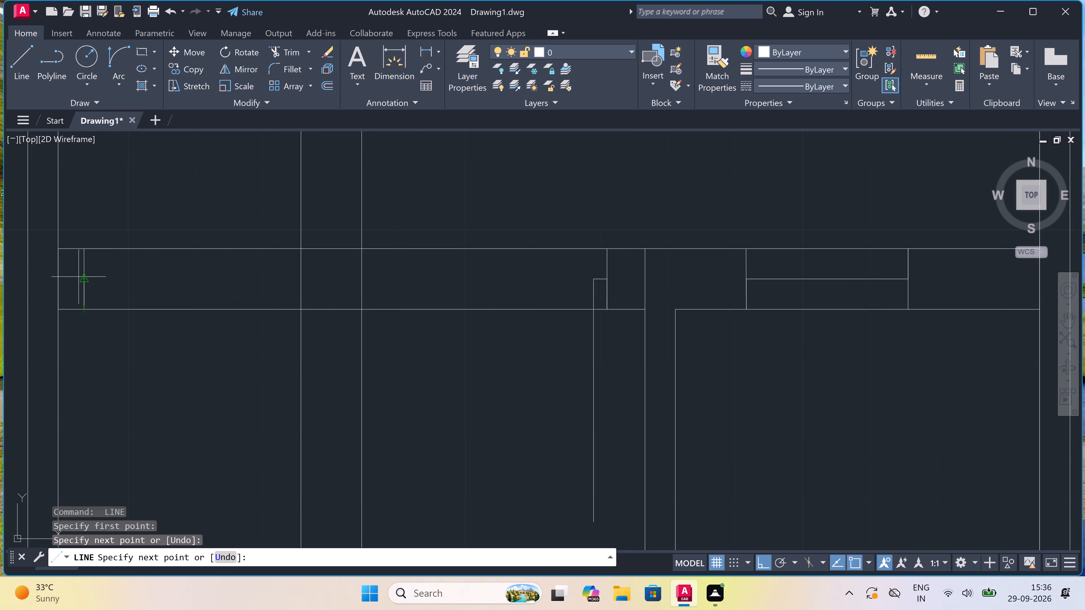
{"action": "left_click", "coordinate": [81, 277]}
{"action": "key", "text": "2"}
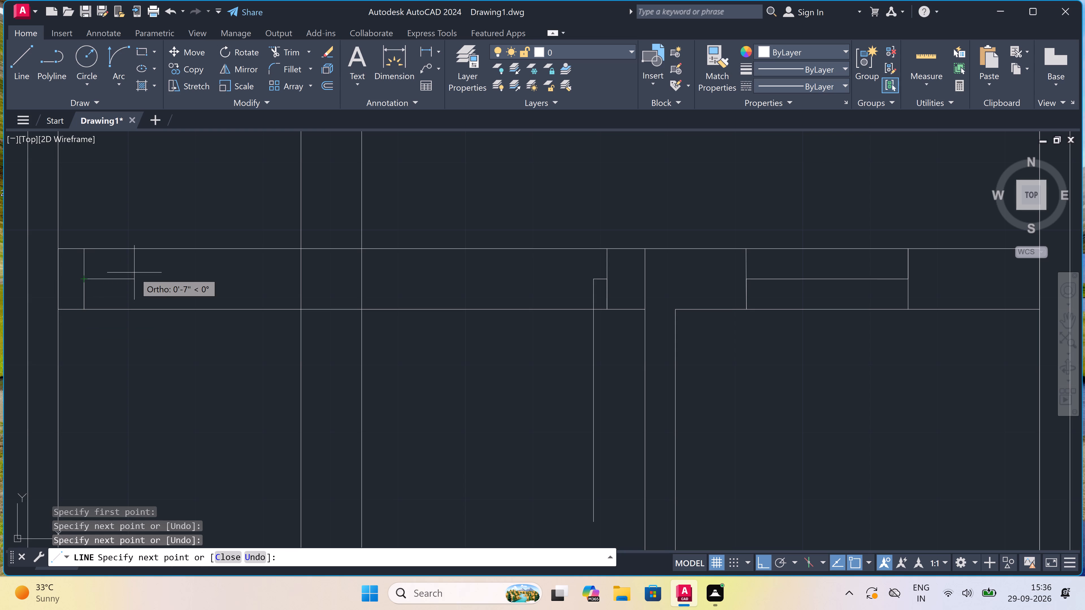
{"action": "type", "text": "\""}
{"action": "key", "text": "space"}
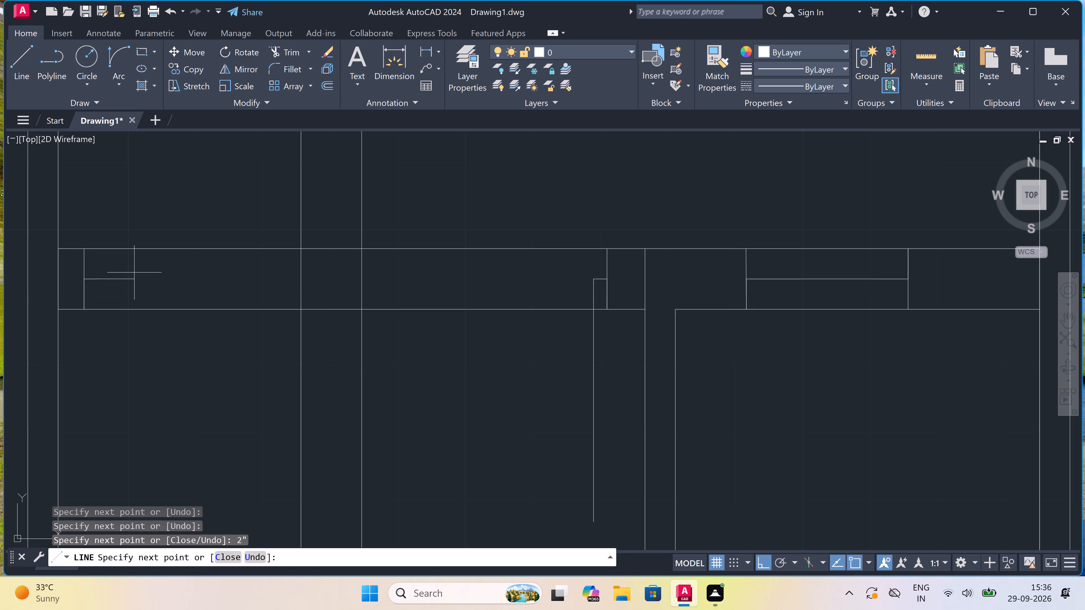
{"action": "scroll", "coordinate": [158, 262], "scroll_direction": "down", "scroll_amount": 2}
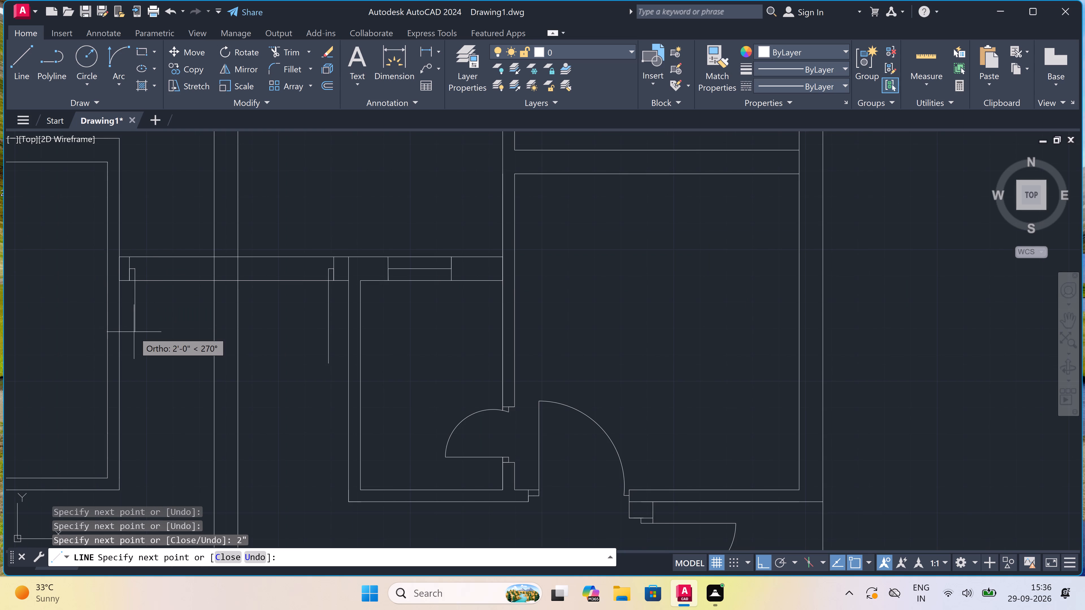
{"action": "type", "text": "3'"}
{"action": "key", "text": "space"}
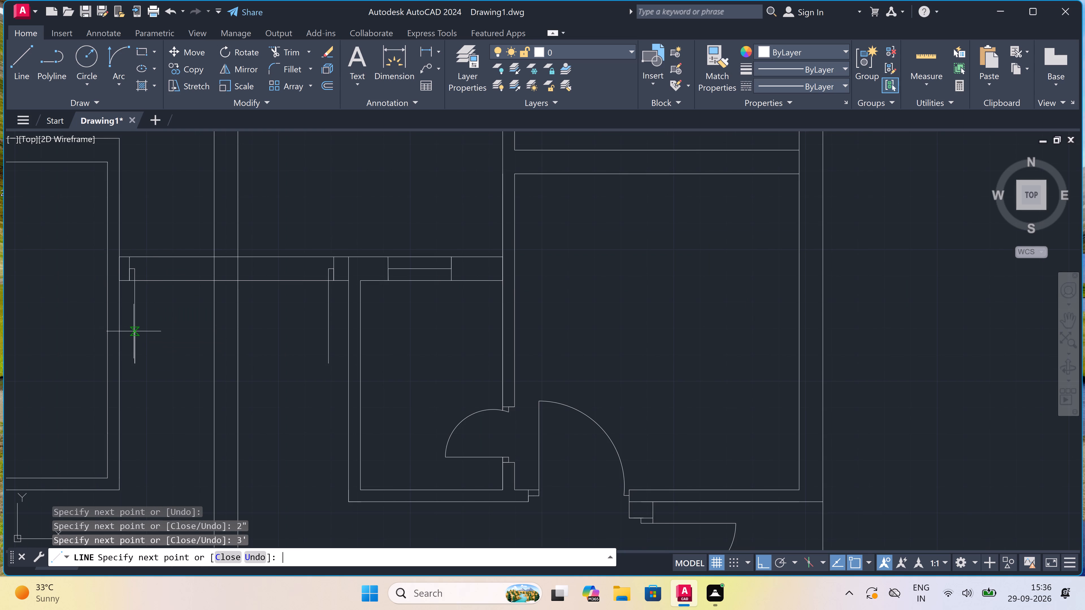
{"action": "key", "text": "Escape"}
Draw the two doors' remaining jambs across the 9" wall, one on each side of the party wall.
{"action": "key", "text": "space"}
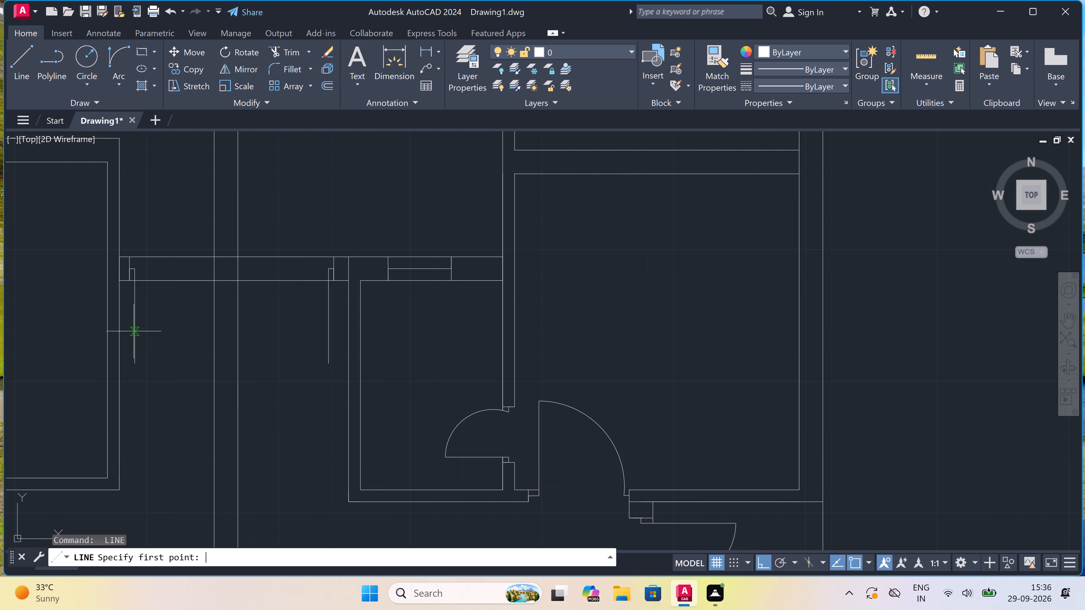
{"action": "scroll", "coordinate": [88, 281], "scroll_direction": "up", "scroll_amount": 1}
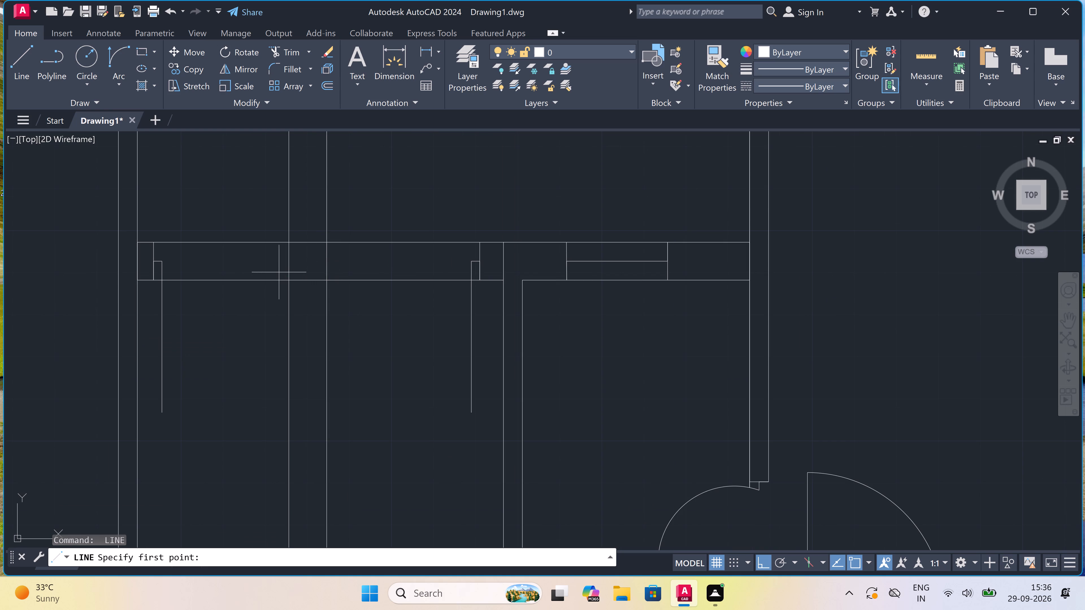
{"action": "scroll", "coordinate": [278, 271], "scroll_direction": "up", "scroll_amount": 1}
{"action": "left_click", "coordinate": [277, 280]}
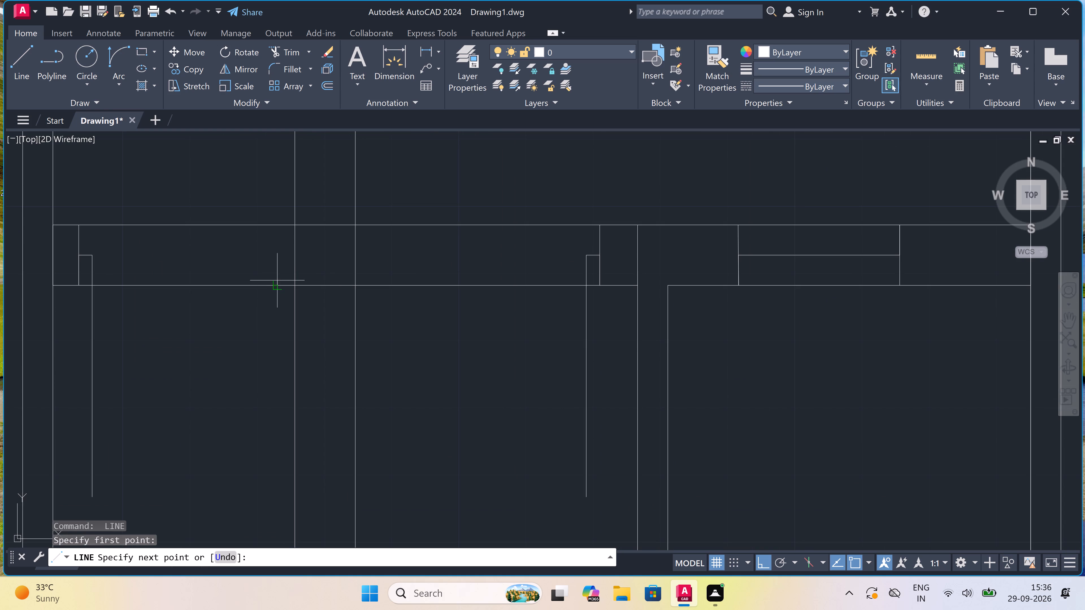
{"action": "left_click", "coordinate": [278, 219]}
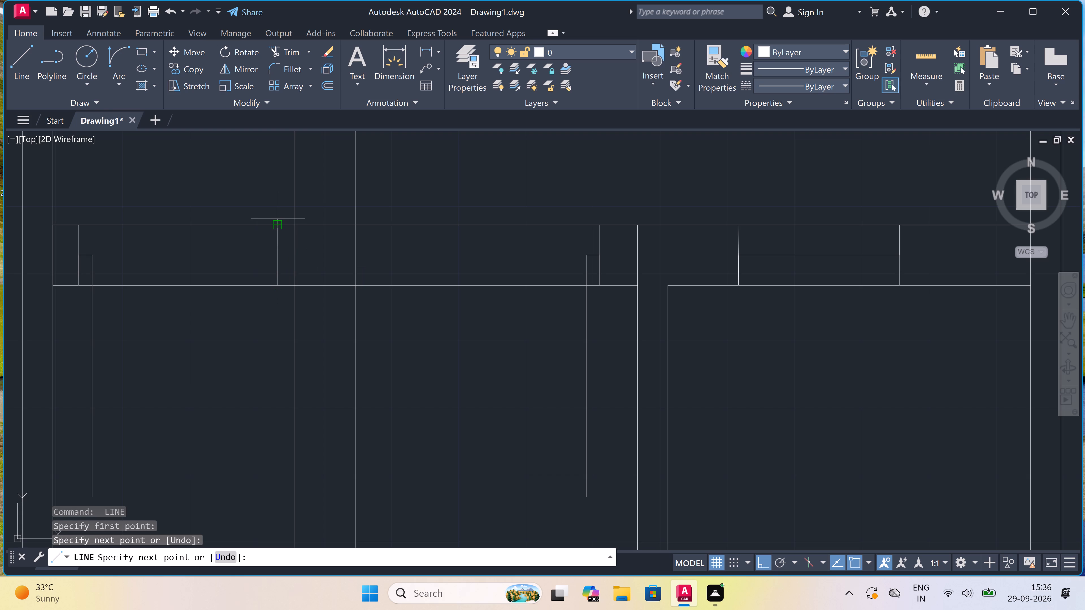
{"action": "key", "text": "Escape"}
{"action": "key", "text": "space"}
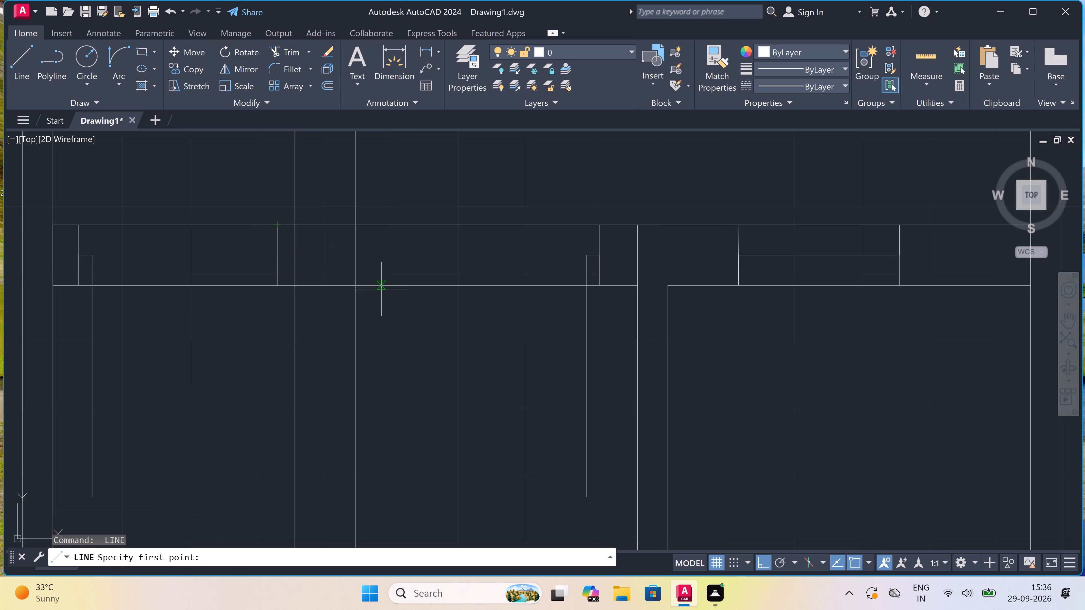
{"action": "left_click", "coordinate": [413, 286]}
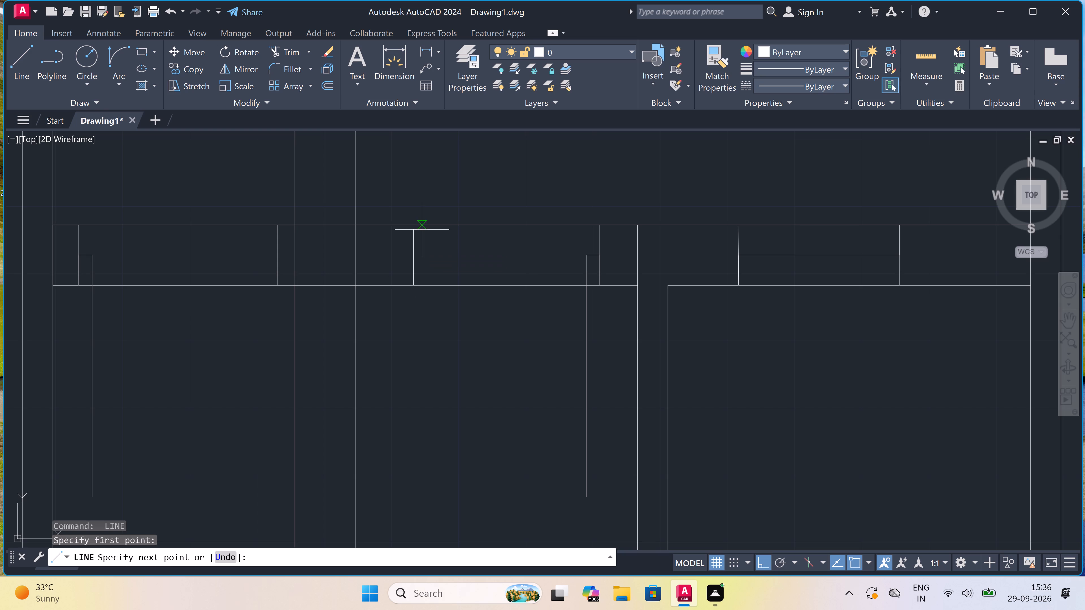
{"action": "left_click", "coordinate": [411, 225]}
{"action": "key", "text": "Escape"}
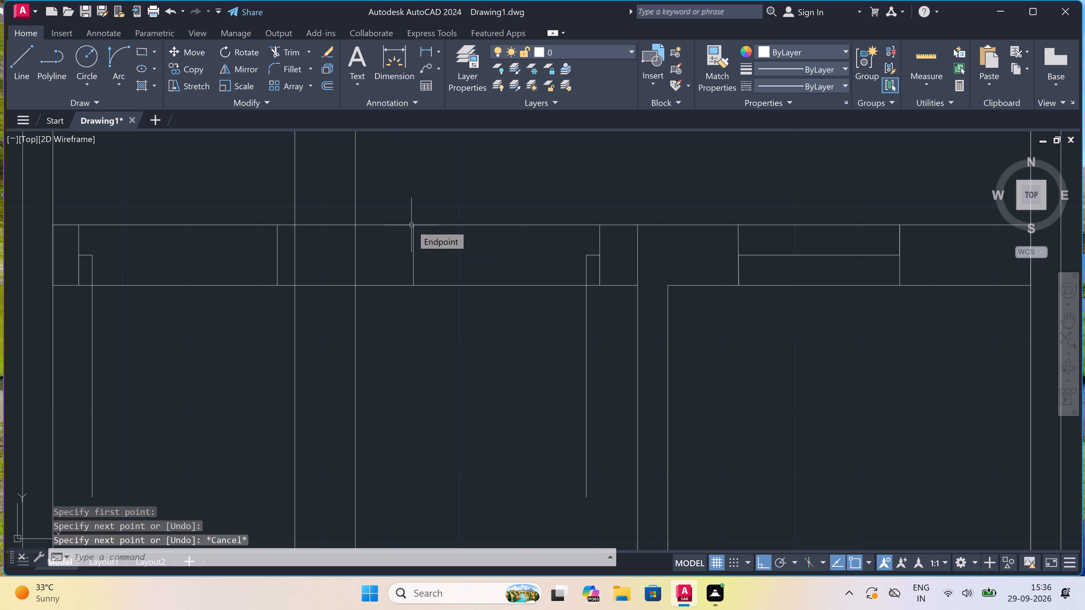
Draw 2" stops from the midpoints of the two jambs beside the party wall, one running east and one running west.
{"action": "type", "text": "l"}
{"action": "key", "text": "space"}
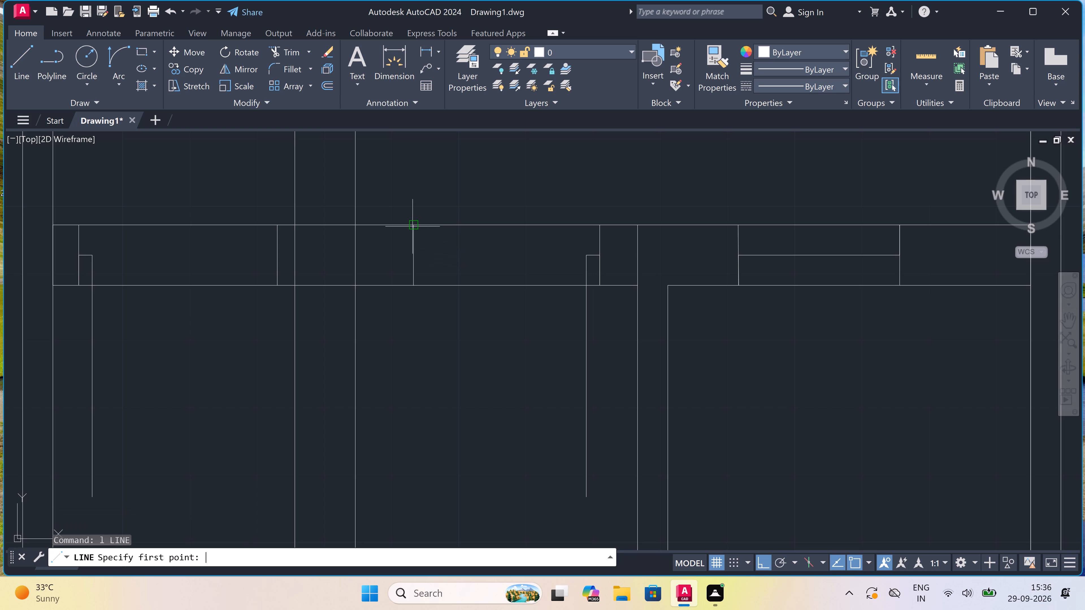
{"action": "left_click", "coordinate": [416, 253]}
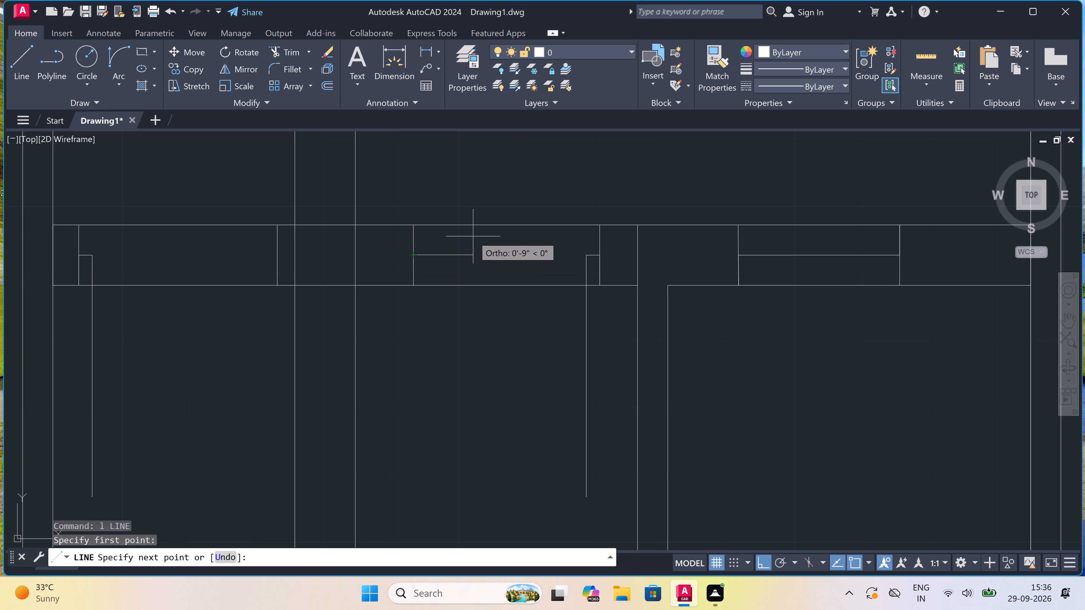
{"action": "key", "text": "2"}
{"action": "type", "text": "\""}
{"action": "key", "text": "space"}
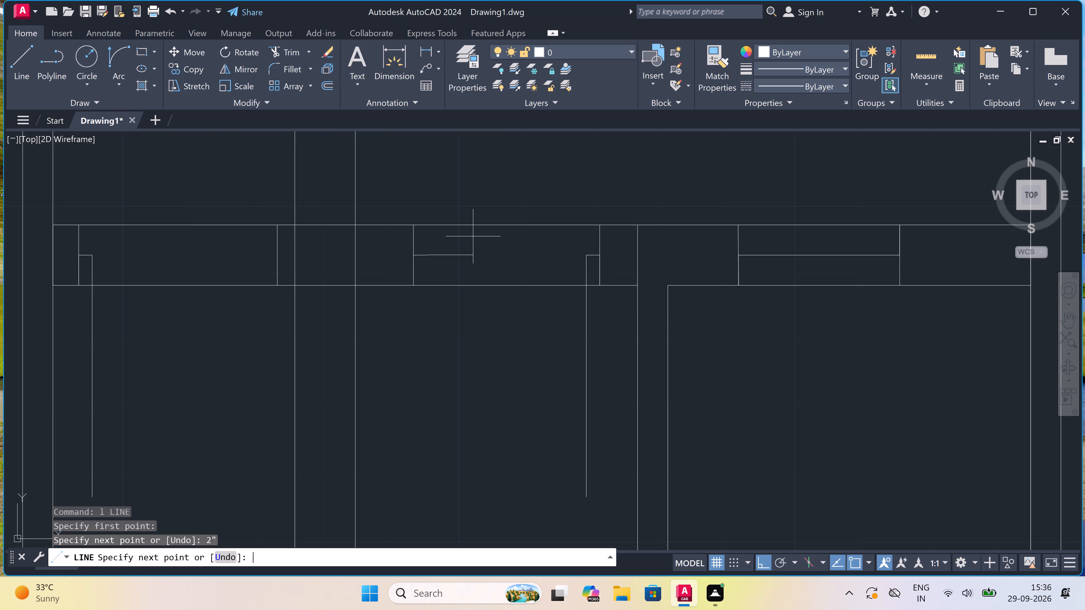
{"action": "key", "text": "Escape"}
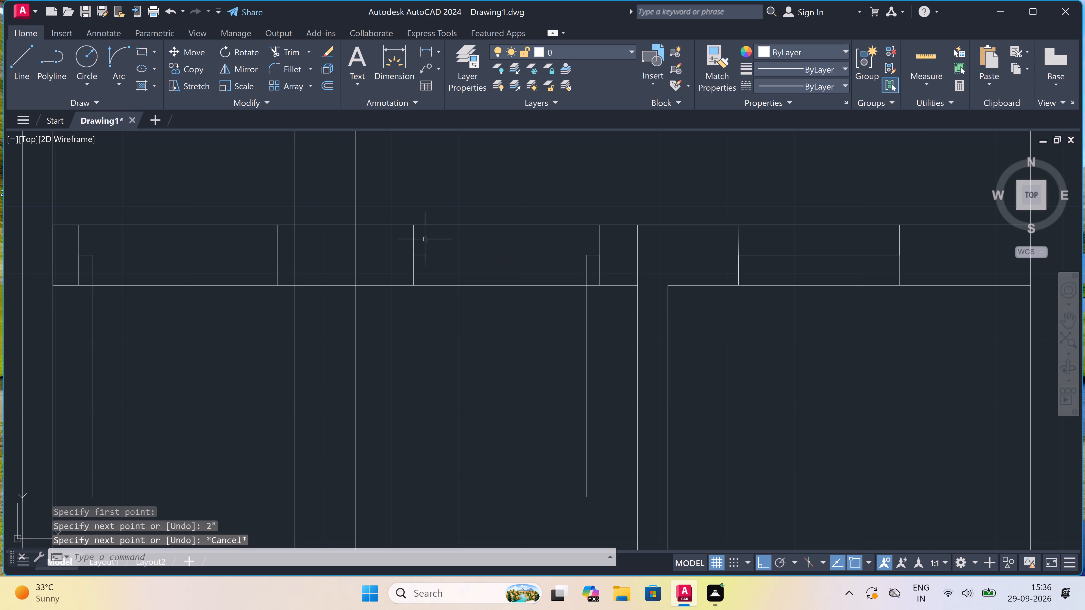
{"action": "key", "text": "space"}
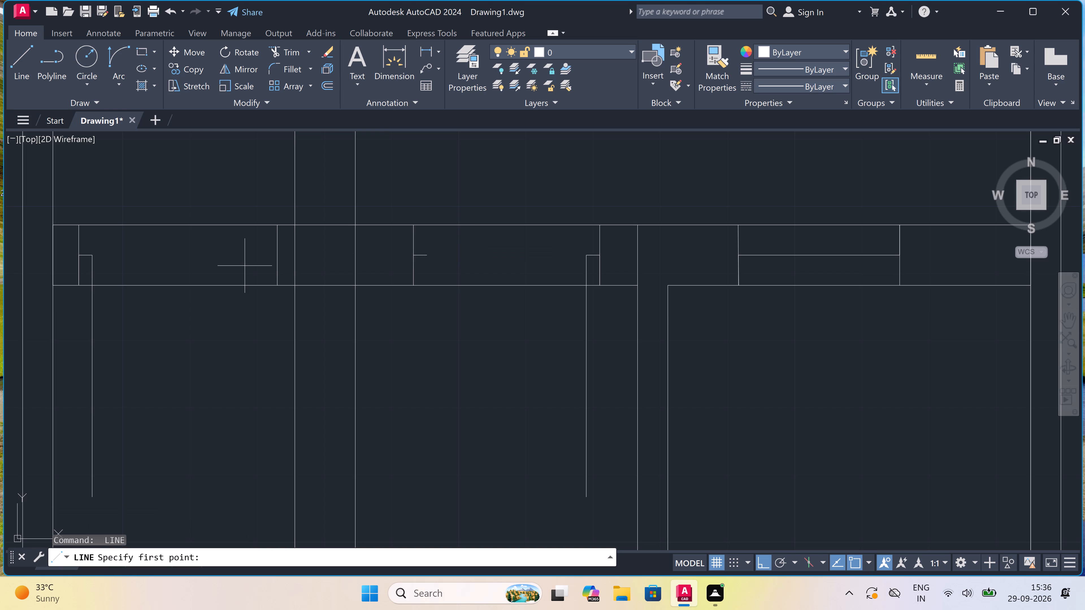
{"action": "scroll", "coordinate": [264, 250], "scroll_direction": "up", "scroll_amount": 1}
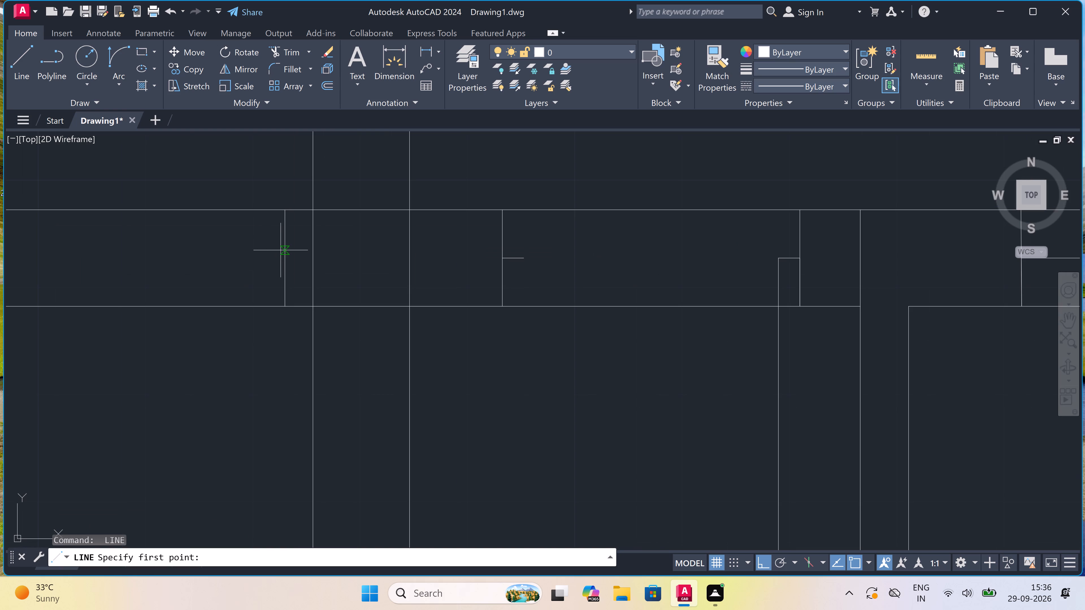
{"action": "left_click", "coordinate": [284, 260]}
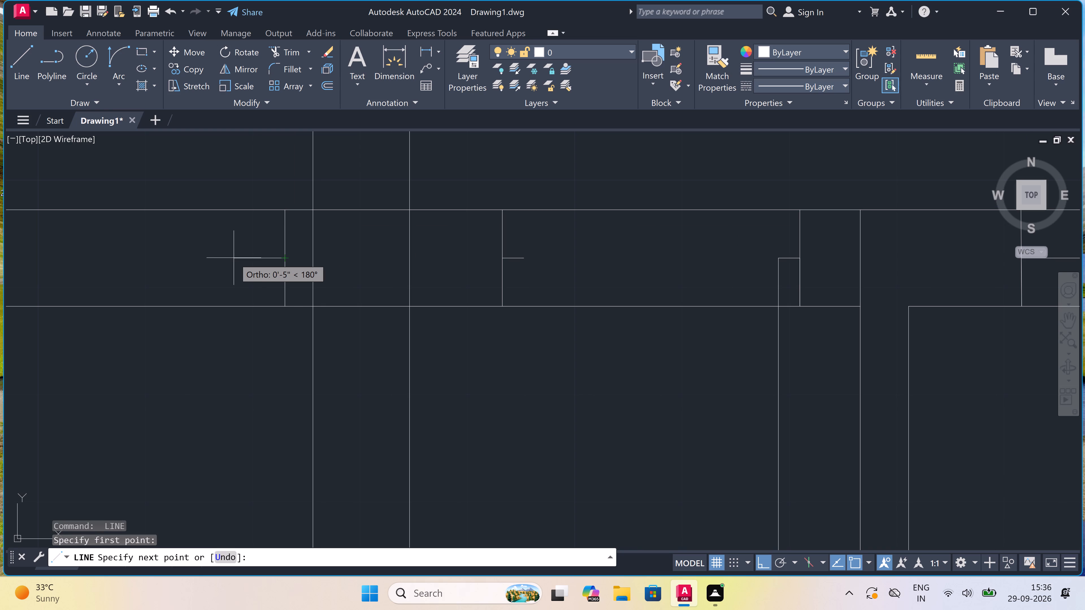
{"action": "key", "text": "2"}
{"action": "type", "text": "\""}
{"action": "key", "text": "space"}
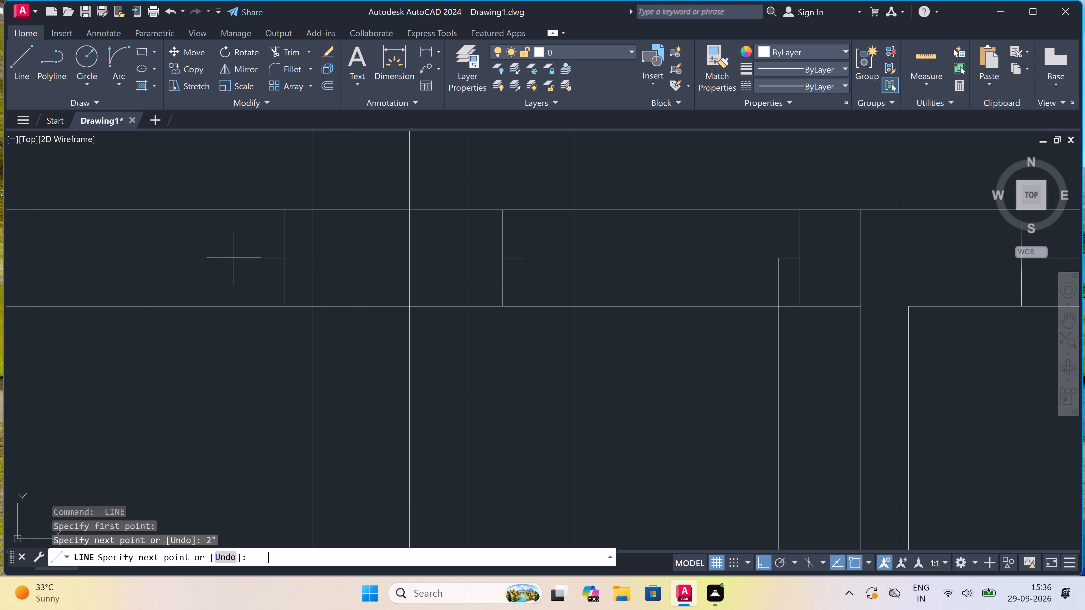
{"action": "key", "text": "Escape"}
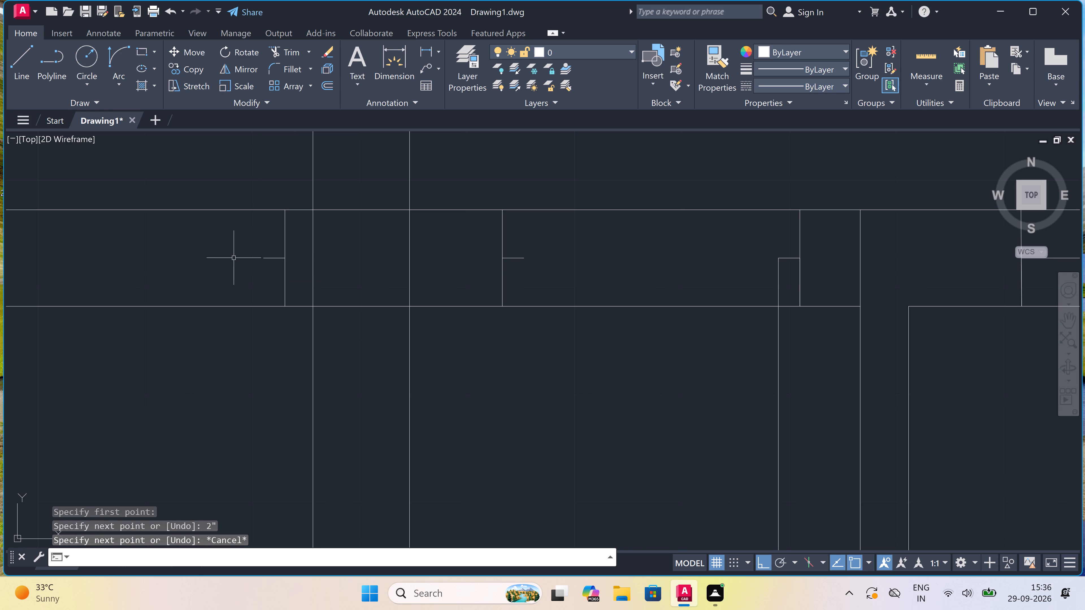
Draw the west door's swing as a start-end-direction arc from the leaf's south end to the opposite stop's free end, tangent heading east.
{"action": "scroll", "coordinate": [234, 257], "scroll_direction": "down", "scroll_amount": 2}
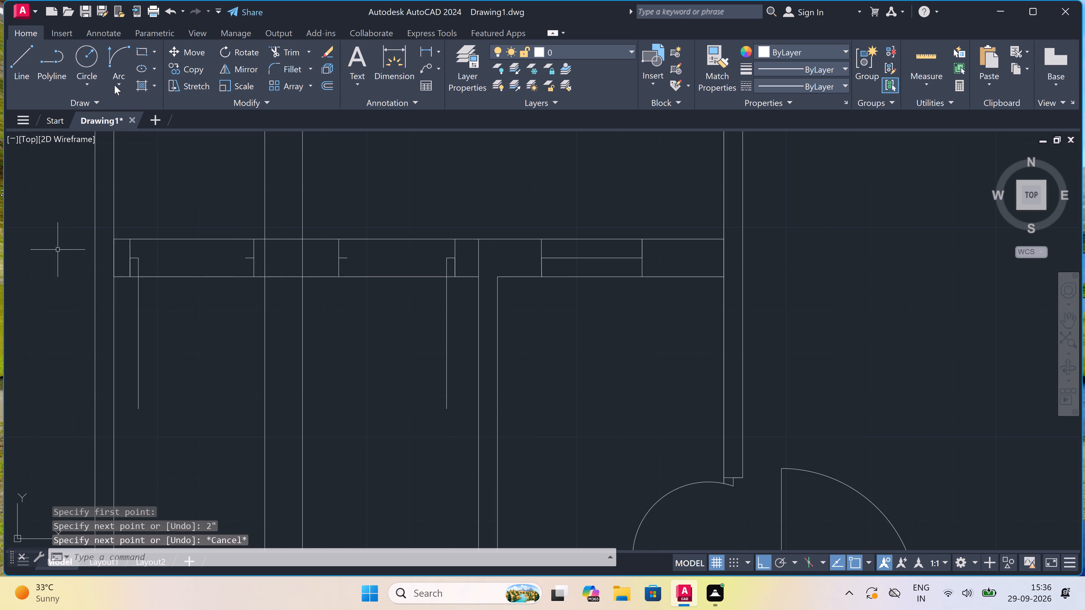
{"action": "left_click", "coordinate": [116, 56]}
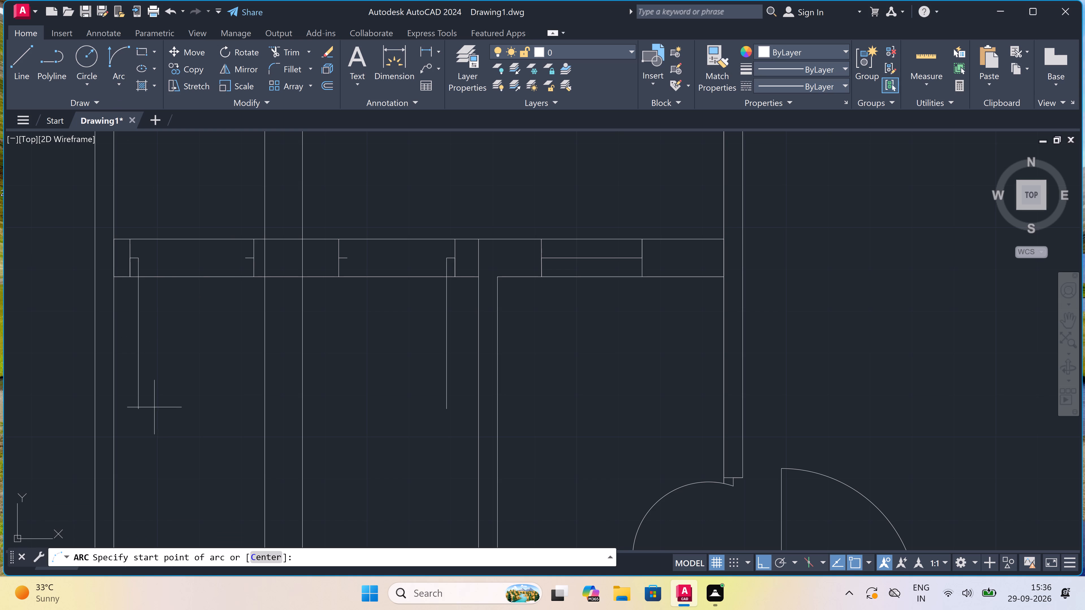
{"action": "left_click", "coordinate": [140, 408]}
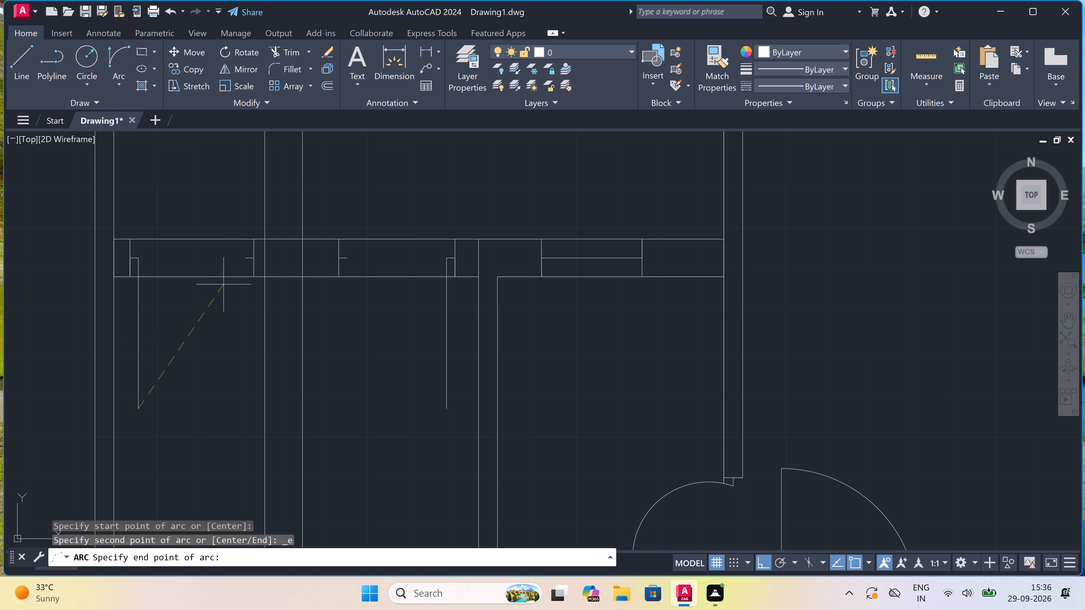
{"action": "left_click", "coordinate": [246, 255]}
{"action": "left_click", "coordinate": [279, 341]}
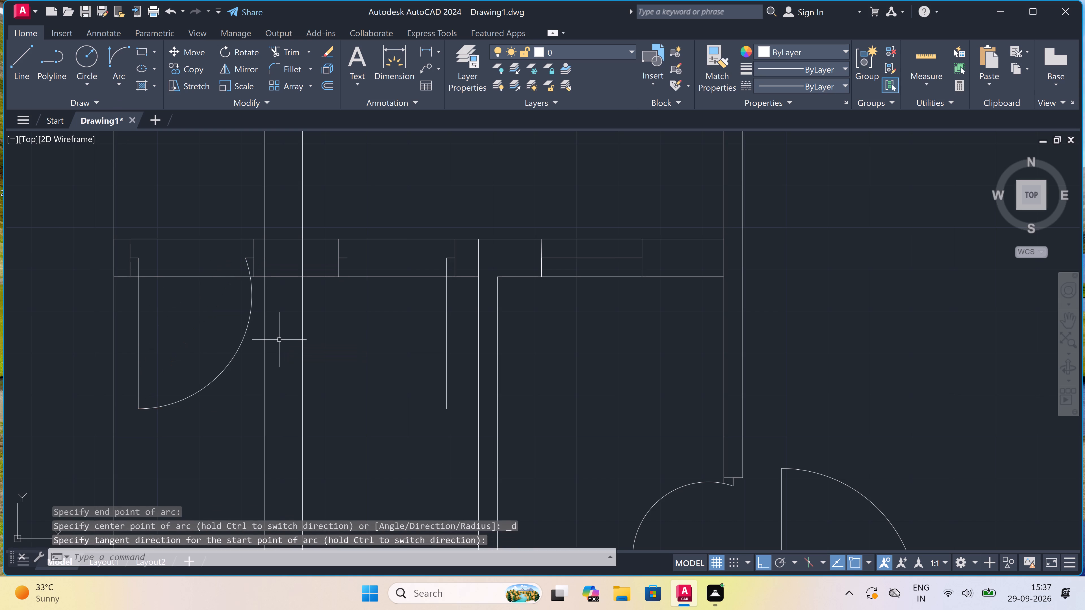
Draw the east door's swing as a three-point arc from the leaf's south end through the opposite stop's free end, ending north of the wall.
{"action": "key", "text": "space"}
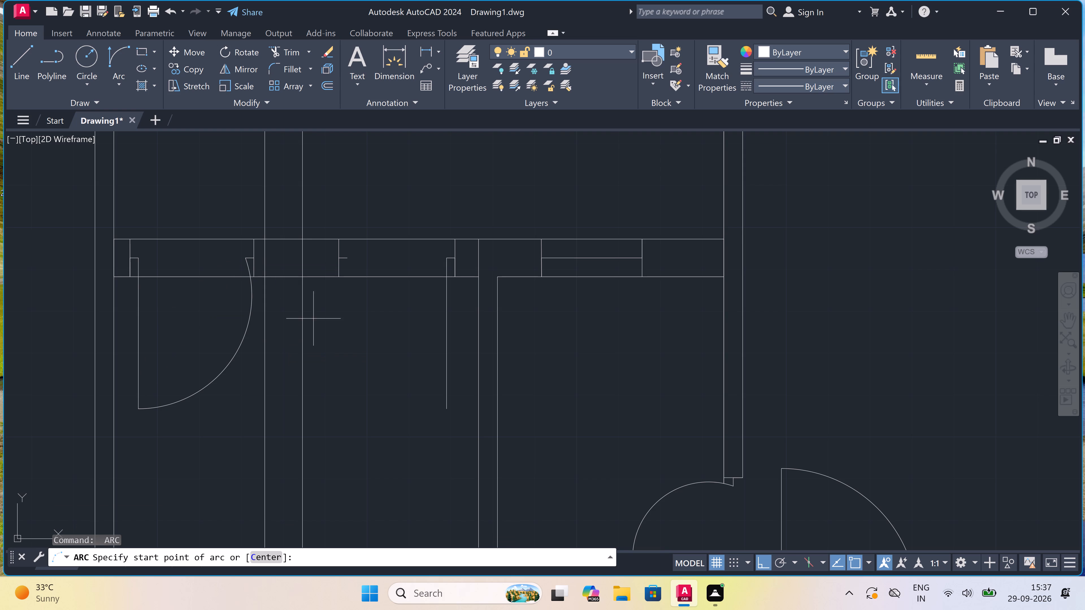
{"action": "left_click", "coordinate": [450, 409]}
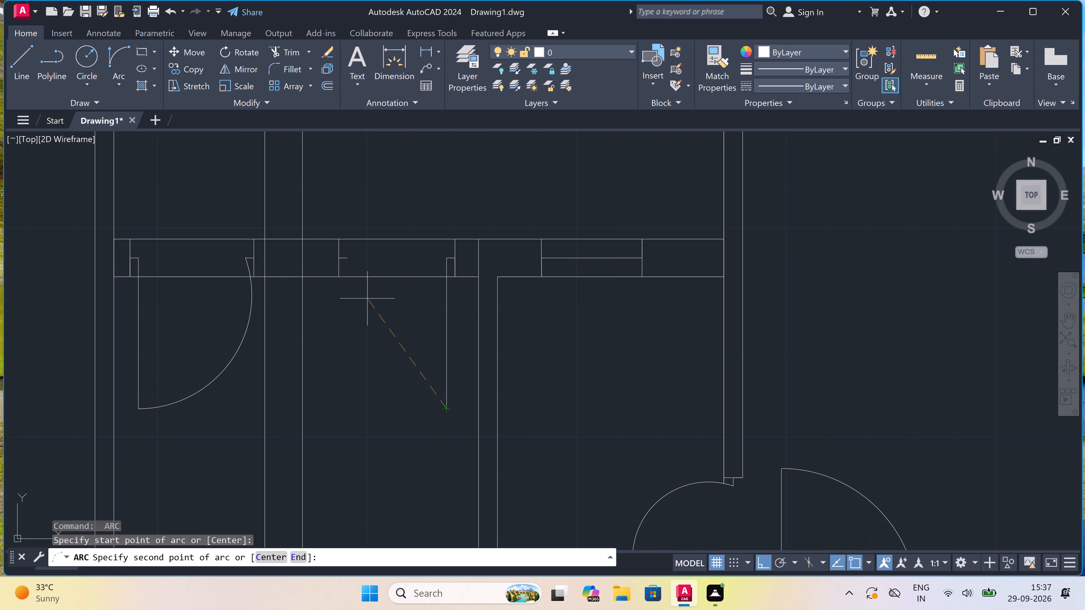
{"action": "left_click", "coordinate": [346, 259]}
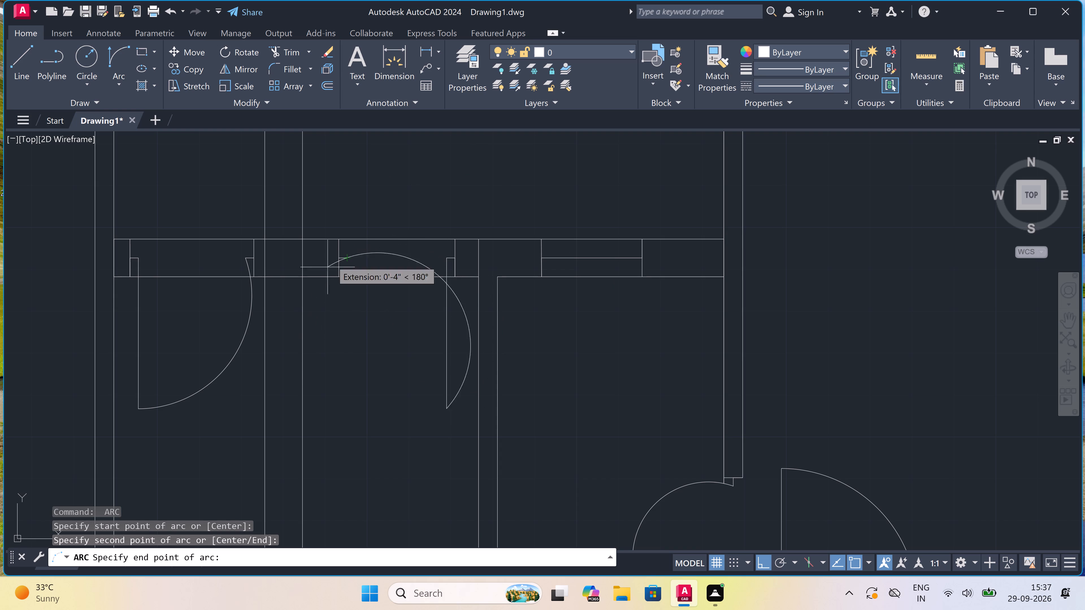
{"action": "left_click", "coordinate": [395, 194]}
Trim both faces of the 9" wall across the east door opening, along with the swing arc's excess north of the wall.
{"action": "type", "text": "tr"}
{"action": "key", "text": "space"}
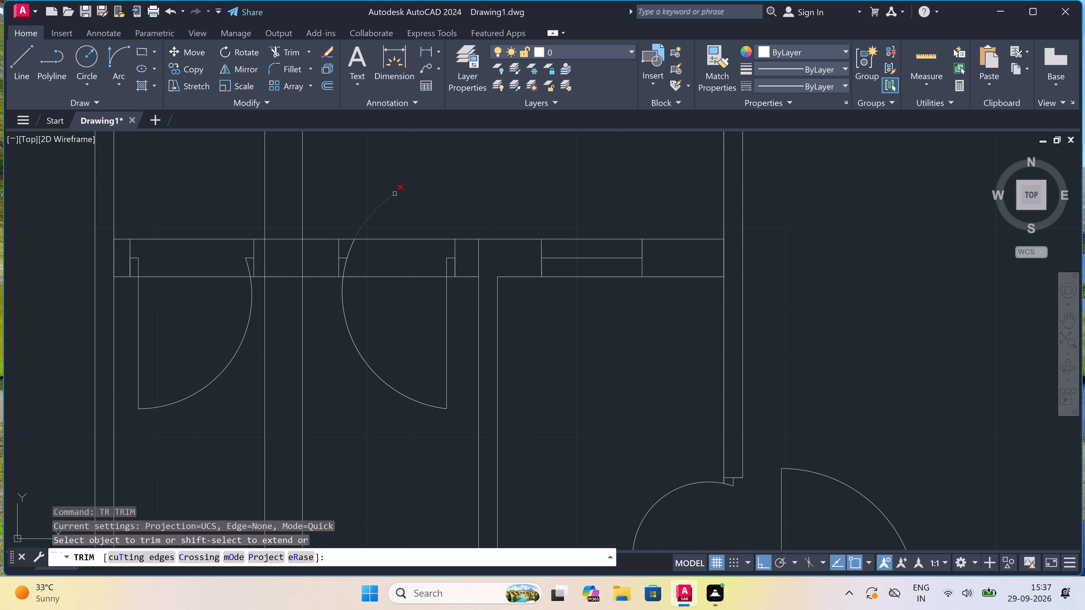
{"action": "left_click", "coordinate": [383, 291]}
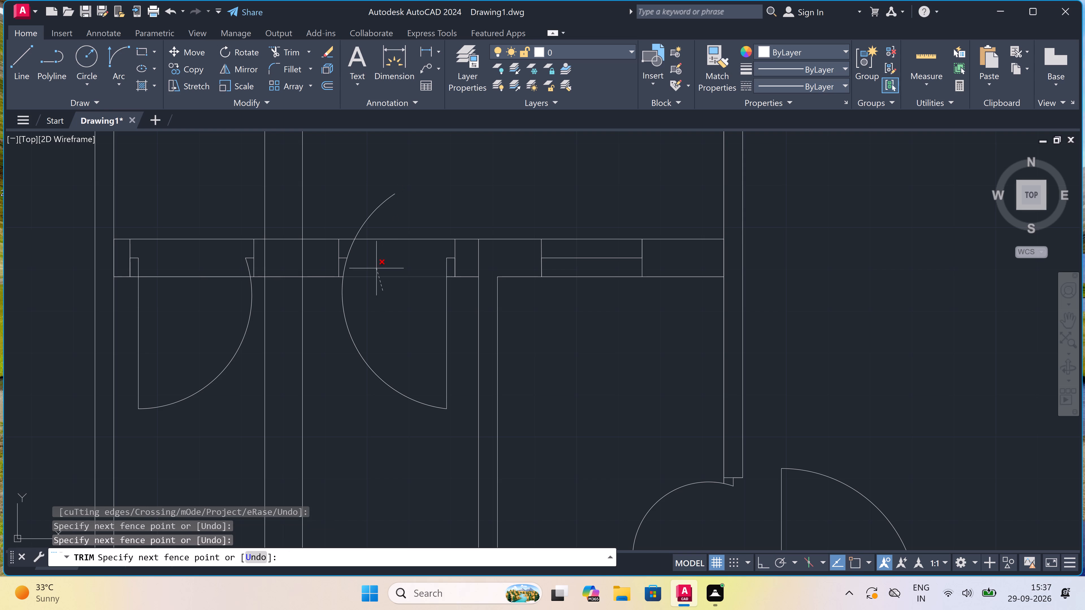
{"action": "left_click", "coordinate": [354, 214]}
Trim away the party wall's two lines running north from the 9" wall through the hall to the north rooms.
{"action": "left_click", "coordinate": [345, 212]}
{"action": "scroll", "coordinate": [231, 195], "scroll_direction": "down", "scroll_amount": 10}
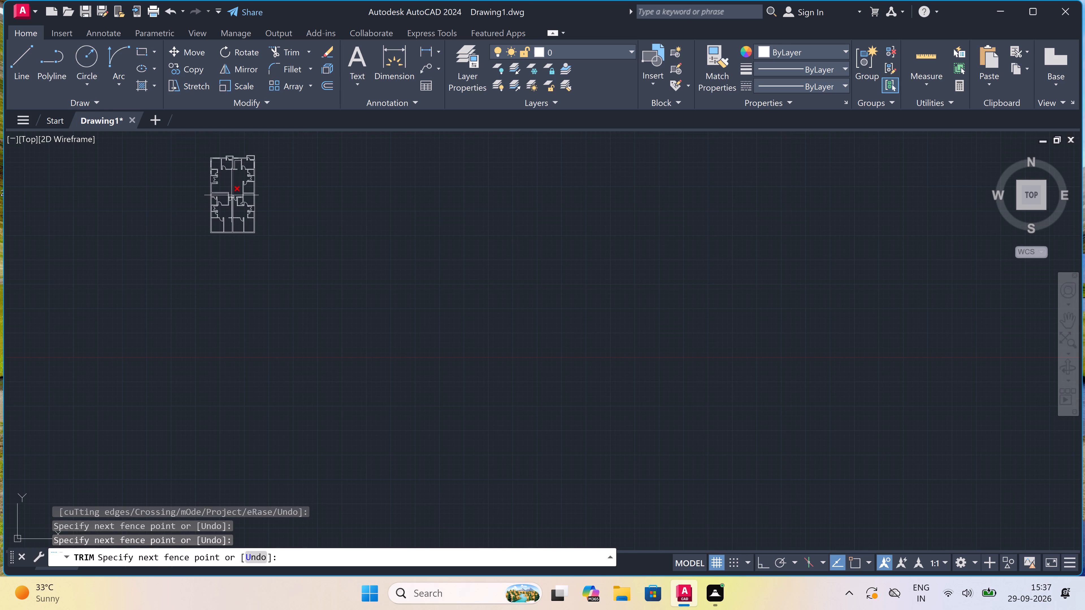
{"action": "scroll", "coordinate": [232, 193], "scroll_direction": "up", "scroll_amount": 3}
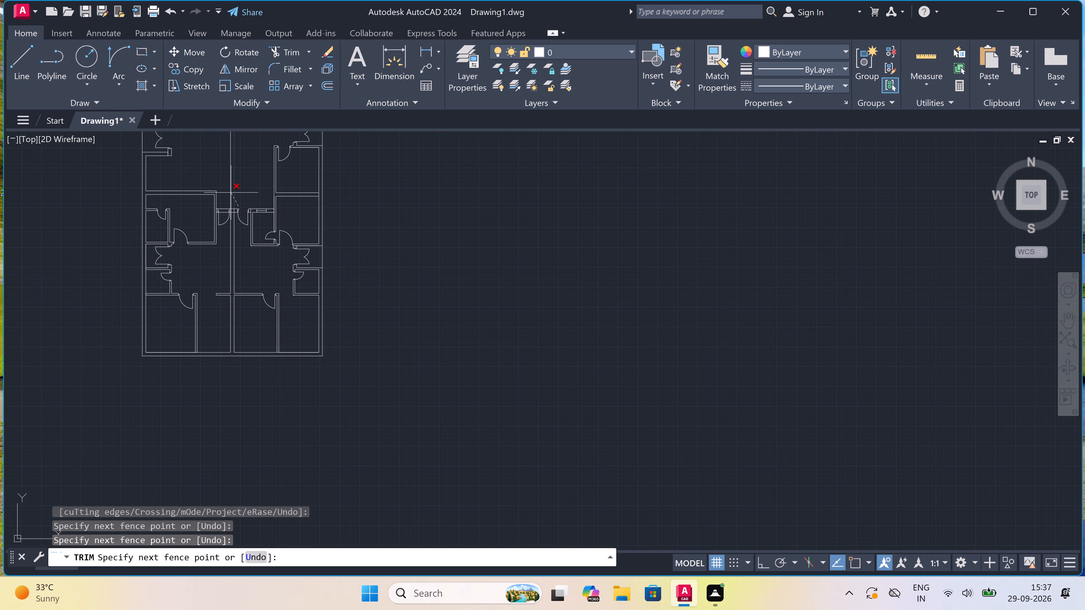
{"action": "scroll", "coordinate": [227, 193], "scroll_direction": "up", "scroll_amount": 2}
{"action": "left_click", "coordinate": [225, 193]}
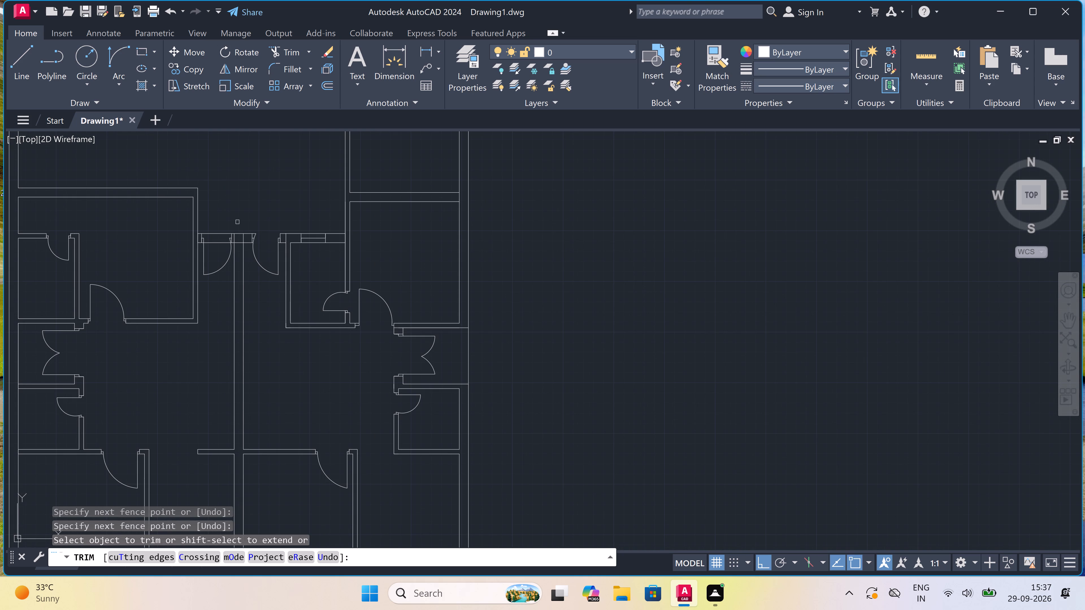
Trim the party wall's two lines inside the 9" wall and the wall's south face between them, opening the T-junction.
{"action": "scroll", "coordinate": [237, 234], "scroll_direction": "up", "scroll_amount": 3}
{"action": "scroll", "coordinate": [221, 253], "scroll_direction": "up", "scroll_amount": 2}
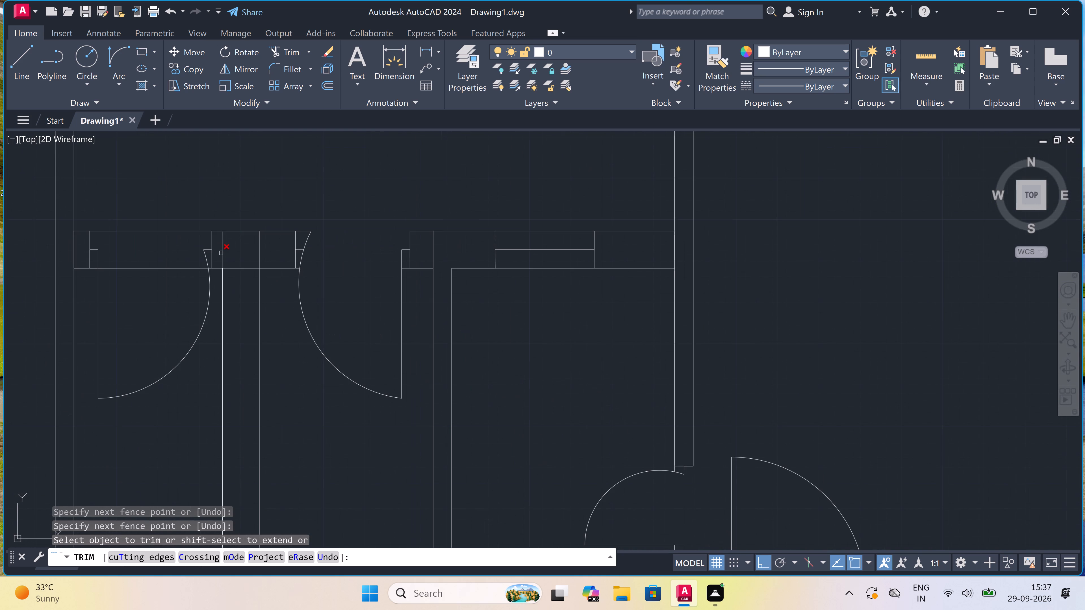
{"action": "left_click", "coordinate": [215, 241]}
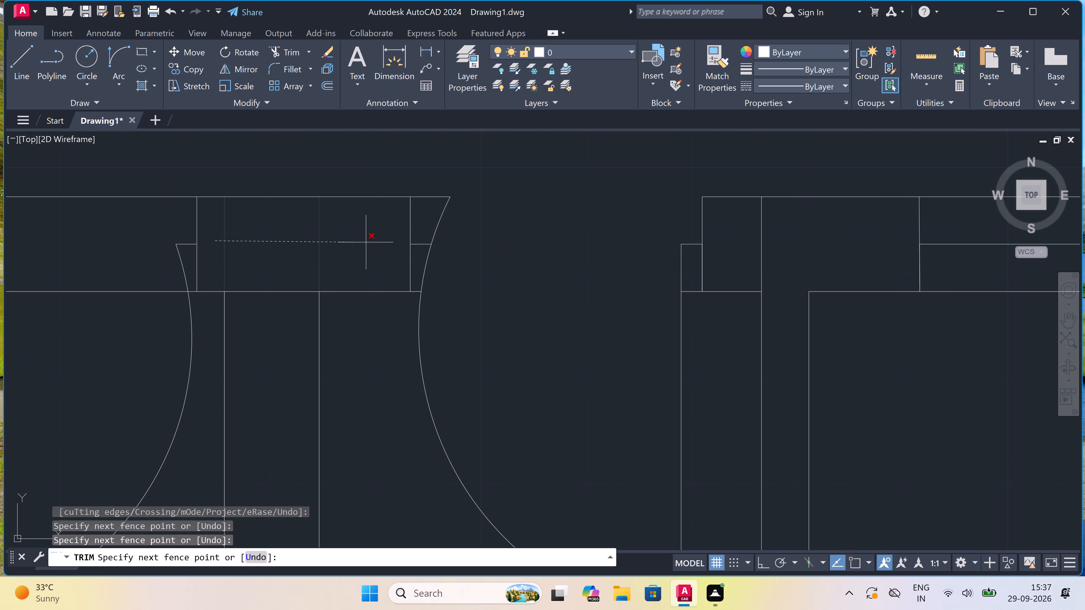
{"action": "left_click", "coordinate": [367, 242]}
{"action": "left_click", "coordinate": [289, 255]}
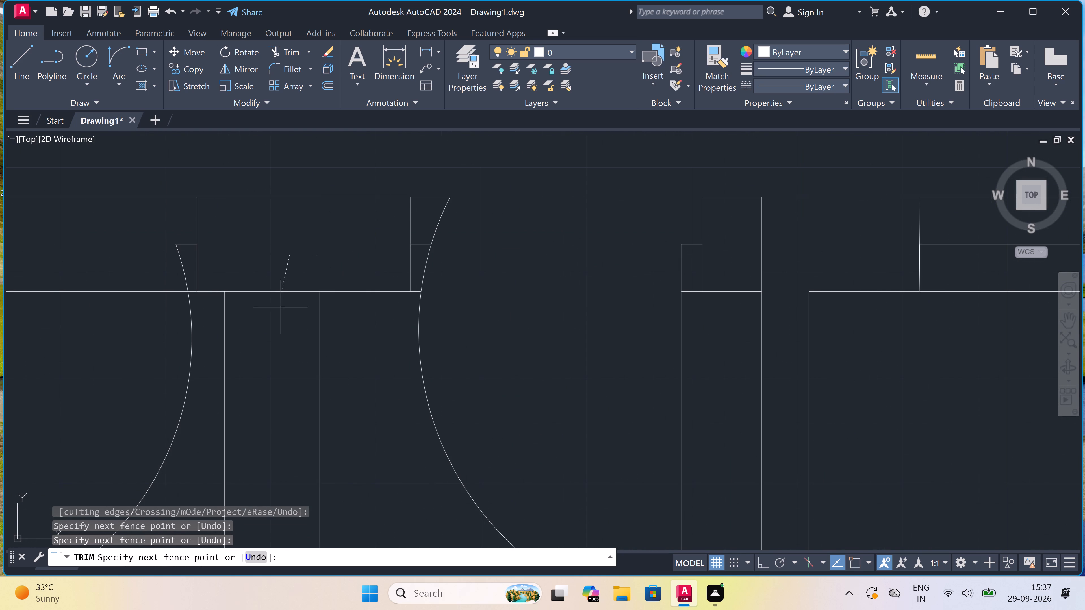
{"action": "left_click", "coordinate": [279, 315]}
Extend the south face line of the north rooms' south wall across the gap at the foot of their dividing wall.
{"action": "scroll", "coordinate": [279, 315], "scroll_direction": "down", "scroll_amount": 8}
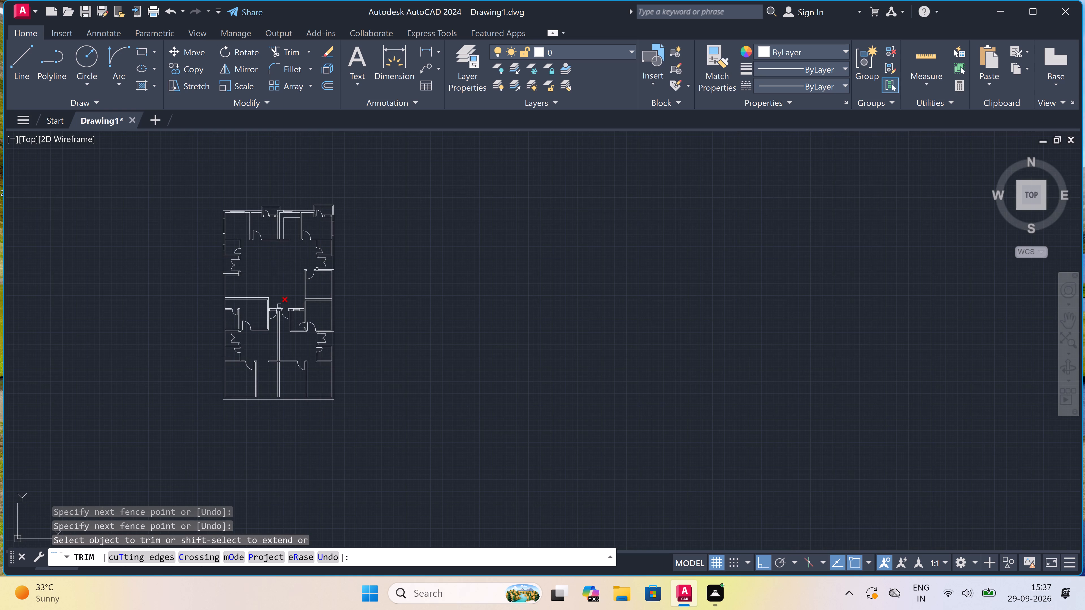
{"action": "scroll", "coordinate": [272, 237], "scroll_direction": "up", "scroll_amount": 4}
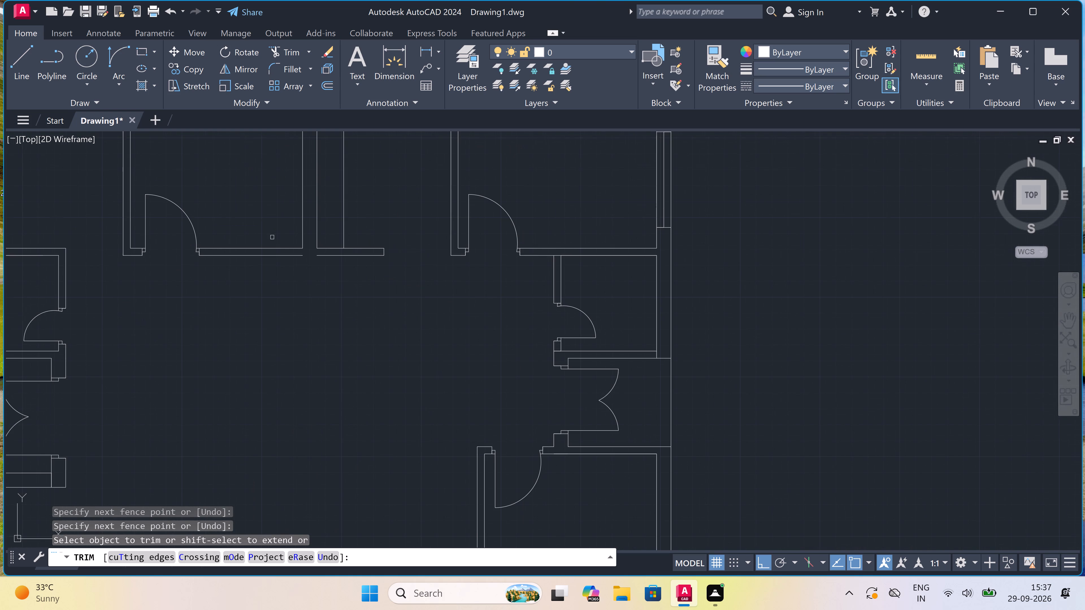
{"action": "scroll", "coordinate": [303, 255], "scroll_direction": "up", "scroll_amount": 3}
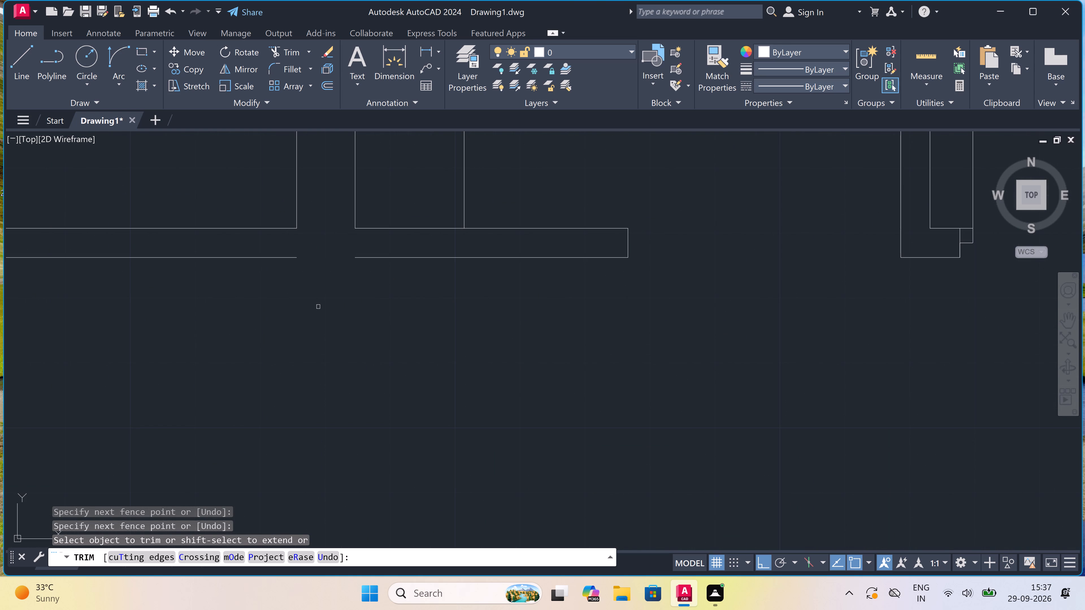
{"action": "key", "text": "Escape"}
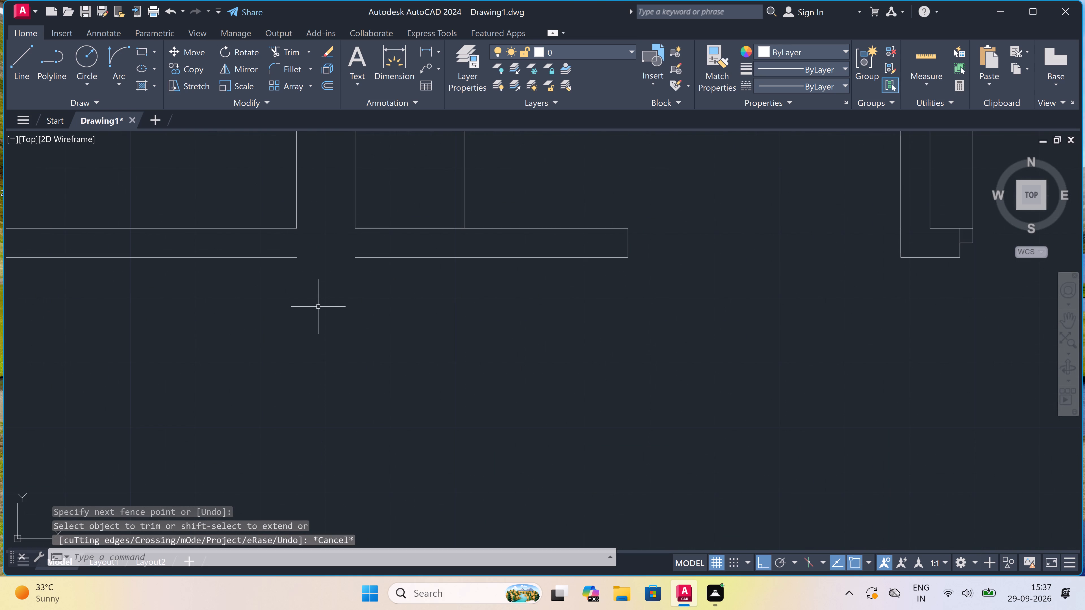
{"action": "type", "text": "ex"}
{"action": "key", "text": "space"}
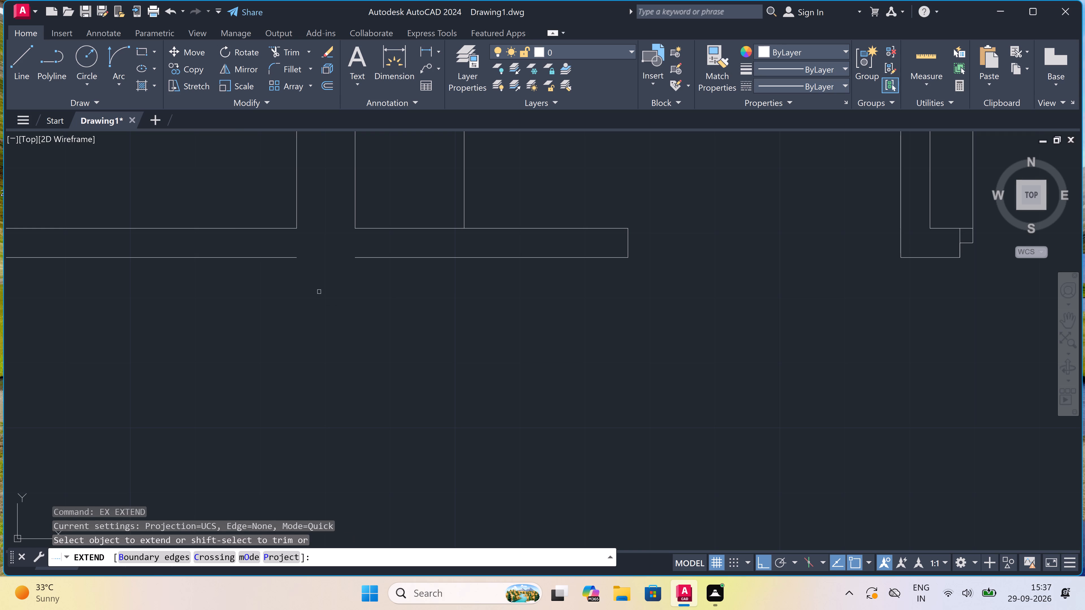
{"action": "left_click_drag", "start_coordinate": [377, 244], "coordinate": [379, 247]}
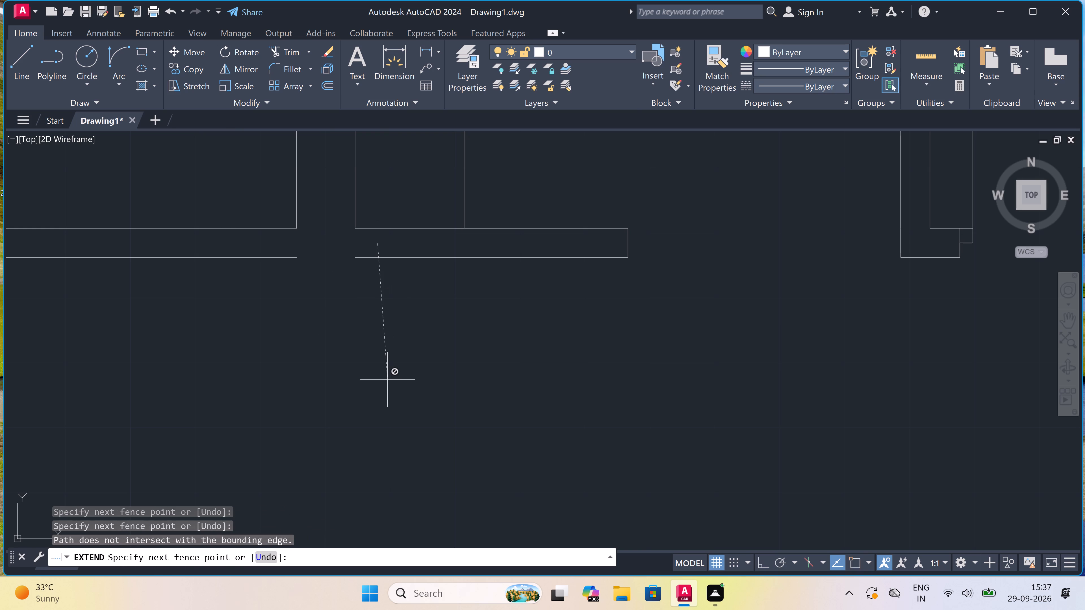
{"action": "scroll", "coordinate": [365, 345], "scroll_direction": "down", "scroll_amount": 4}
{"action": "left_click", "coordinate": [365, 347]}
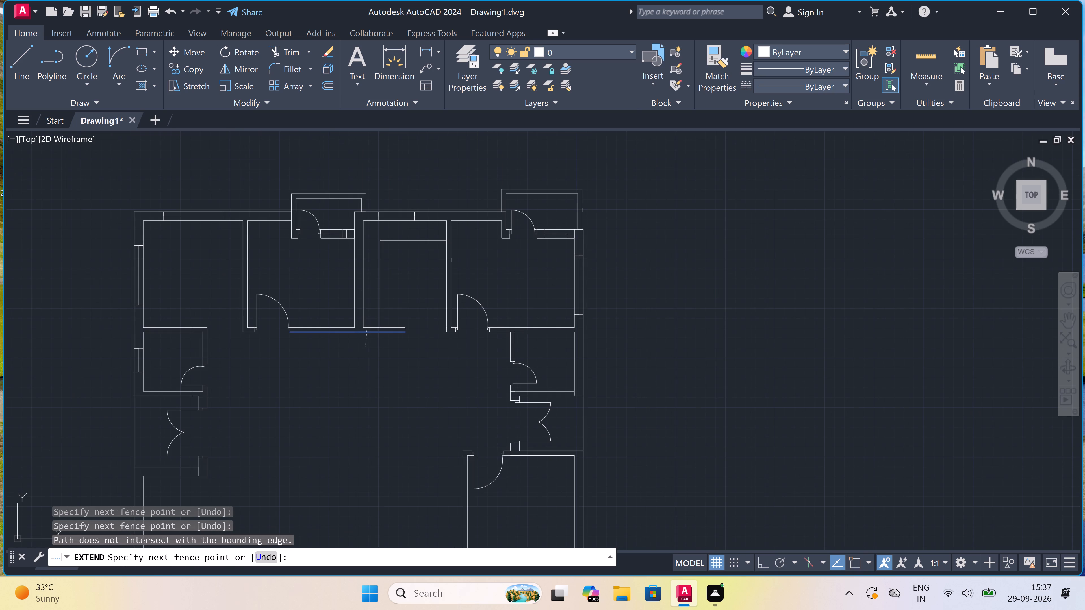
{"action": "key", "text": "Escape"}
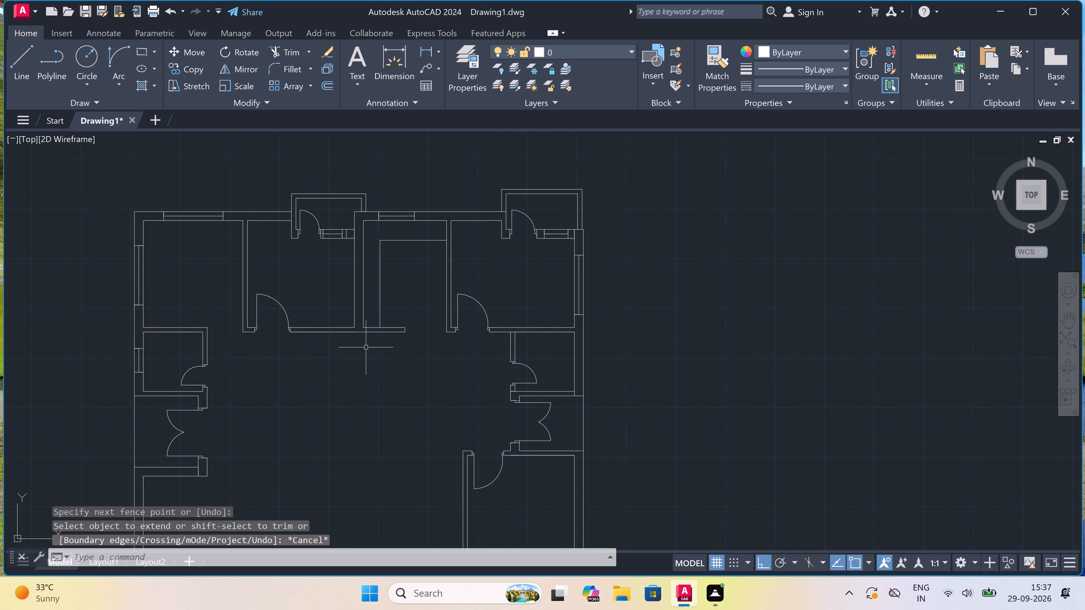
Trim both faces of the 9" wall across the west door opening, between its two jambs.
{"action": "scroll", "coordinate": [366, 343], "scroll_direction": "down", "scroll_amount": 3}
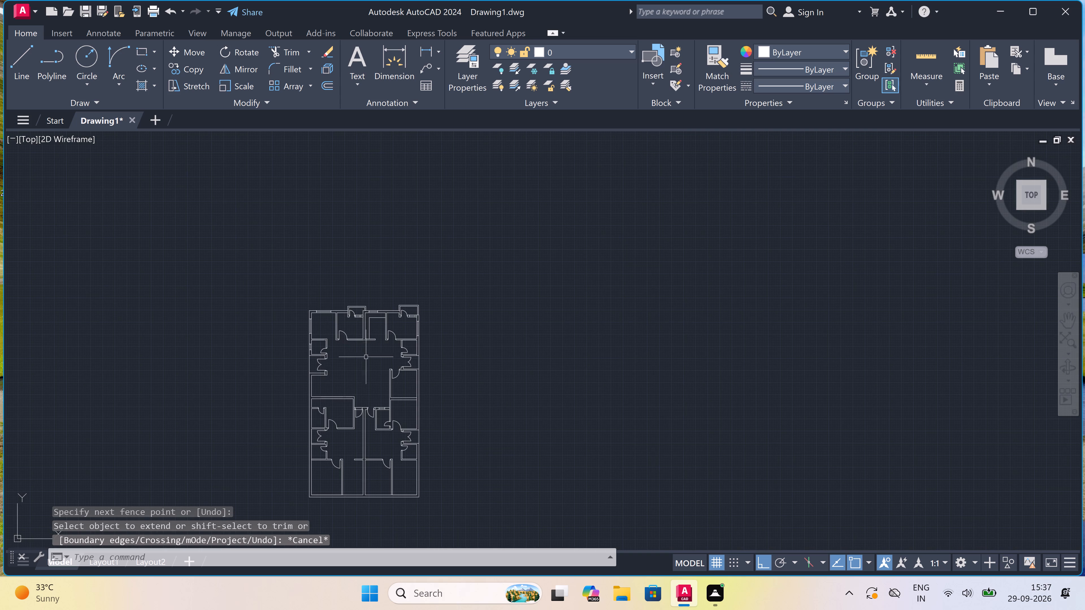
{"action": "scroll", "coordinate": [371, 403], "scroll_direction": "up", "scroll_amount": 3}
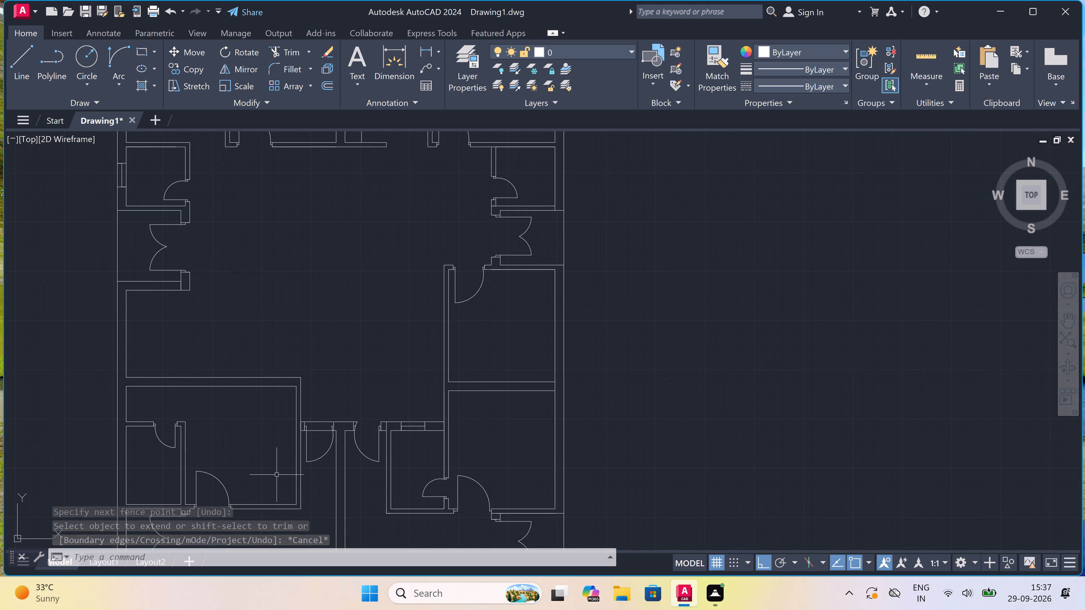
{"action": "scroll", "coordinate": [308, 466], "scroll_direction": "up", "scroll_amount": 3}
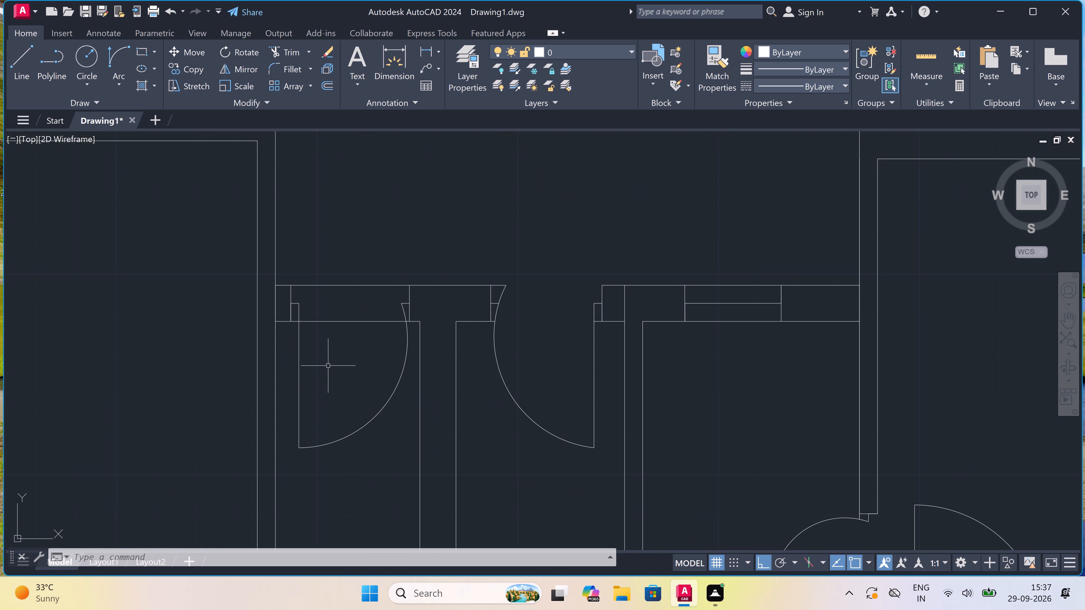
{"action": "type", "text": "tr"}
{"action": "key", "text": "space"}
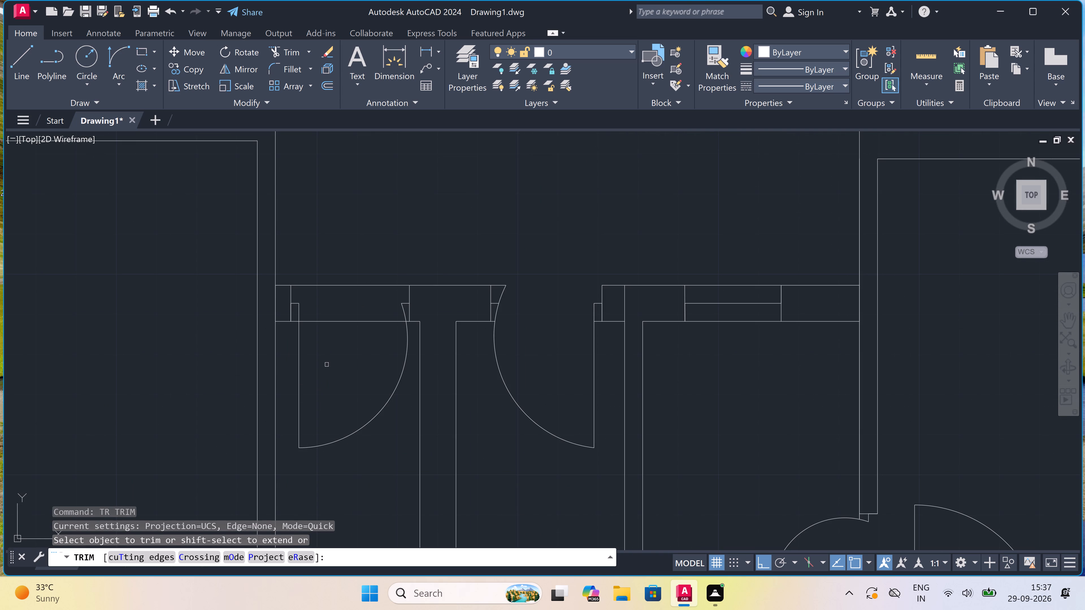
{"action": "left_click", "coordinate": [323, 357]}
{"action": "left_click", "coordinate": [331, 270]}
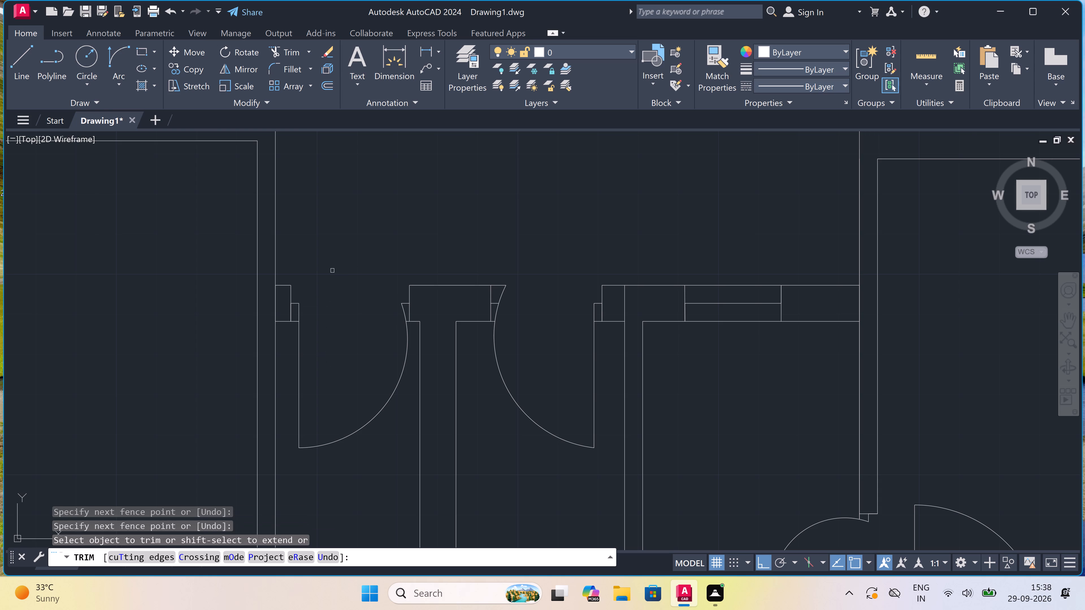
Trim the small room's west wall line where it crosses the 9" wall, between the east door and the window.
{"action": "scroll", "coordinate": [346, 270], "scroll_direction": "down", "scroll_amount": 1}
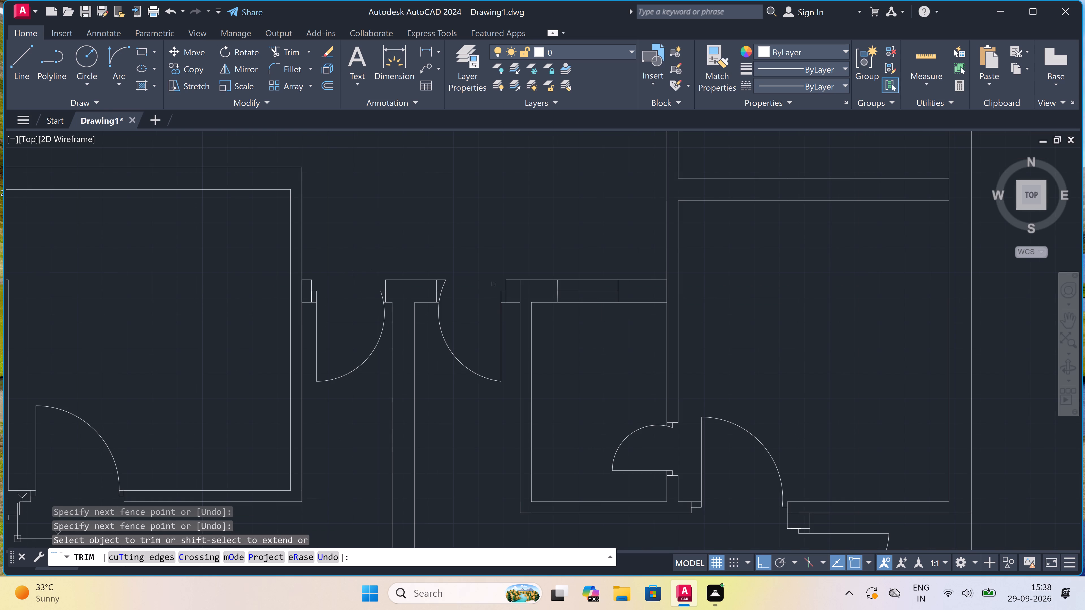
{"action": "scroll", "coordinate": [534, 288], "scroll_direction": "up", "scroll_amount": 3}
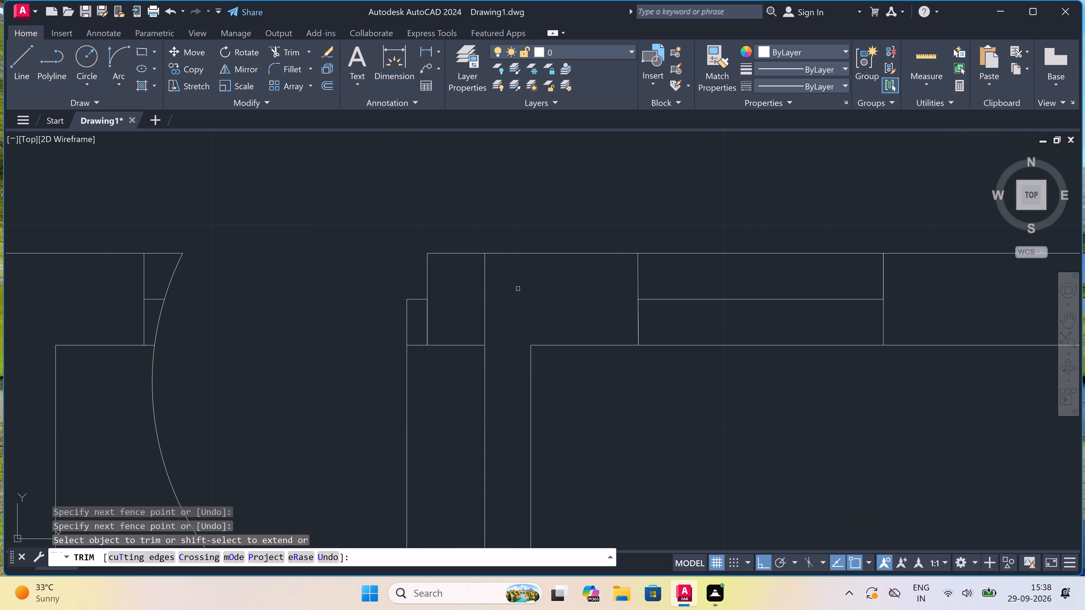
{"action": "left_click", "coordinate": [463, 291]}
{"action": "left_click", "coordinate": [516, 290]}
{"action": "scroll", "coordinate": [516, 289], "scroll_direction": "down", "scroll_amount": 4}
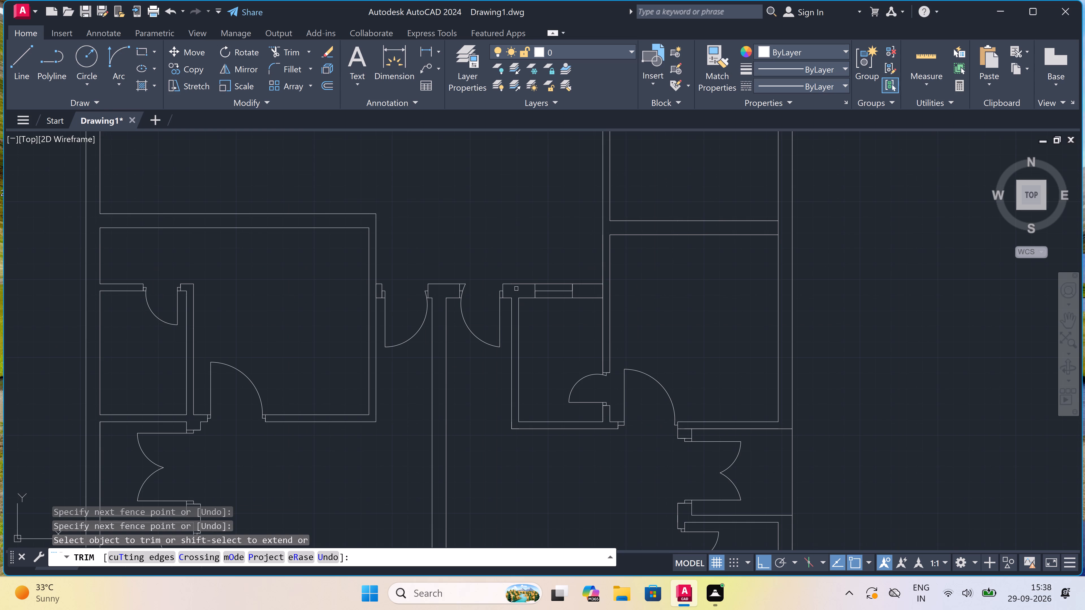
{"action": "key", "text": "Escape"}
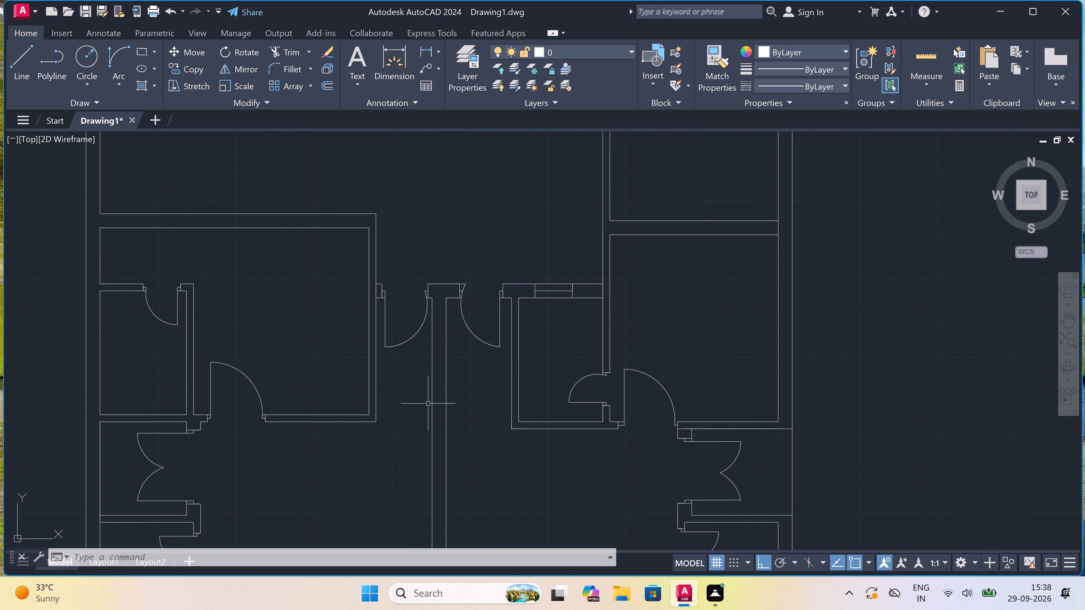
Draw a wall face line east from the pier south of the upper west double door, ending in line with the north party wall's west face.
{"action": "scroll", "coordinate": [428, 404], "scroll_direction": "down", "scroll_amount": 2}
{"action": "scroll", "coordinate": [413, 360], "scroll_direction": "down", "scroll_amount": 2}
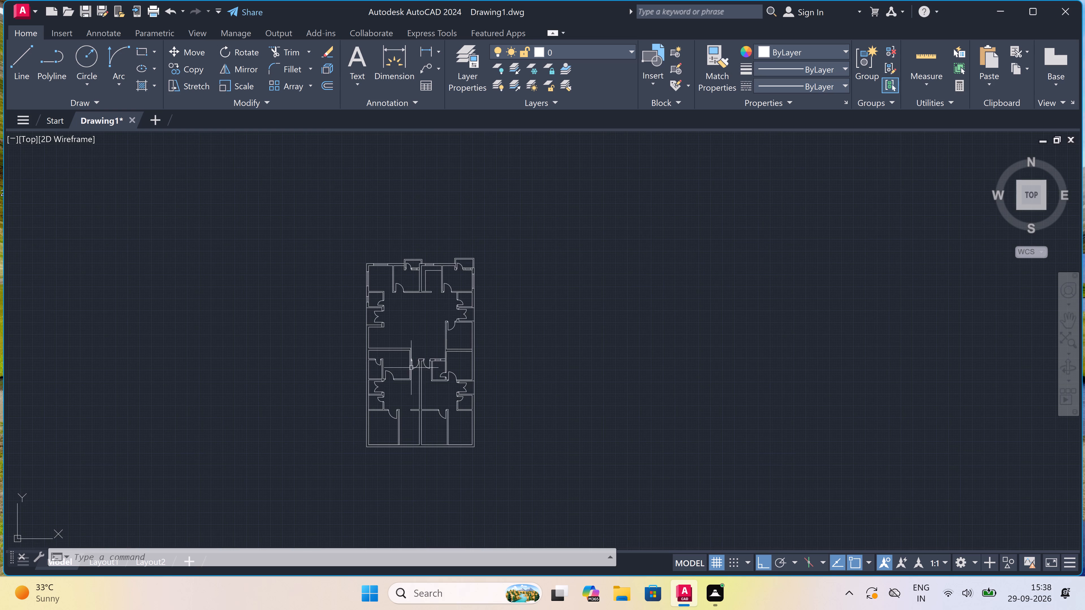
{"action": "scroll", "coordinate": [405, 404], "scroll_direction": "up", "scroll_amount": 2}
{"action": "scroll", "coordinate": [389, 303], "scroll_direction": "down", "scroll_amount": 2}
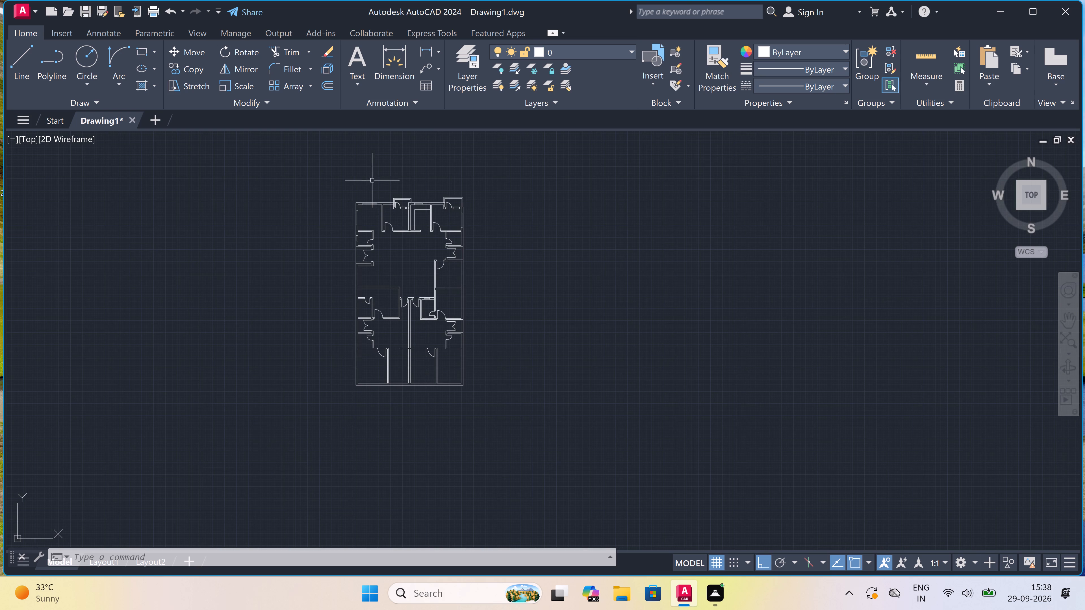
{"action": "scroll", "coordinate": [420, 269], "scroll_direction": "up", "scroll_amount": 2}
{"action": "scroll", "coordinate": [419, 269], "scroll_direction": "down", "scroll_amount": 2}
{"action": "scroll", "coordinate": [409, 248], "scroll_direction": "up", "scroll_amount": 1}
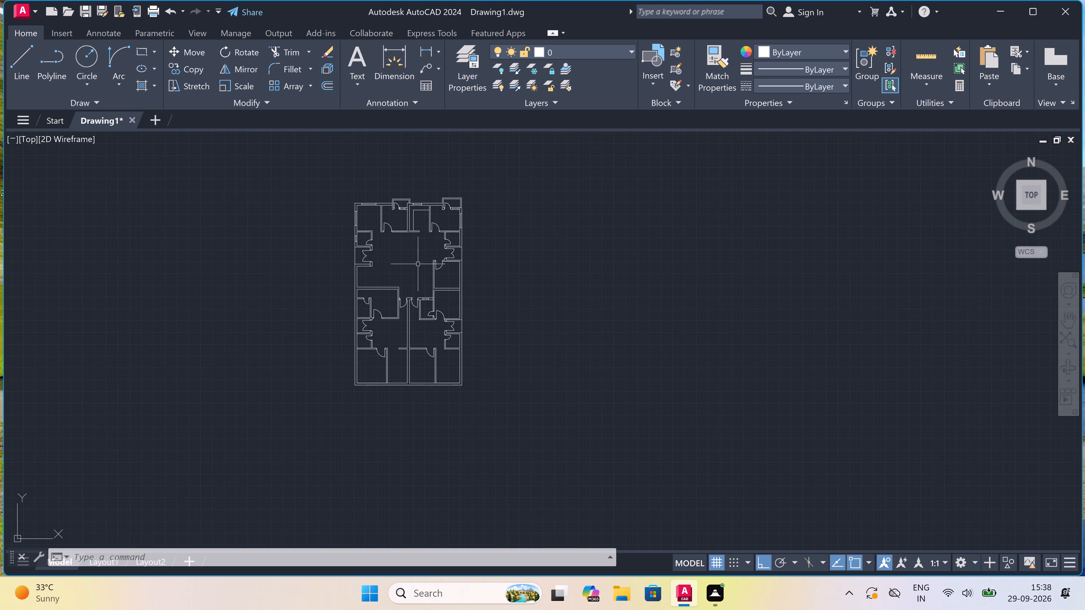
{"action": "scroll", "coordinate": [409, 248], "scroll_direction": "up", "scroll_amount": 1}
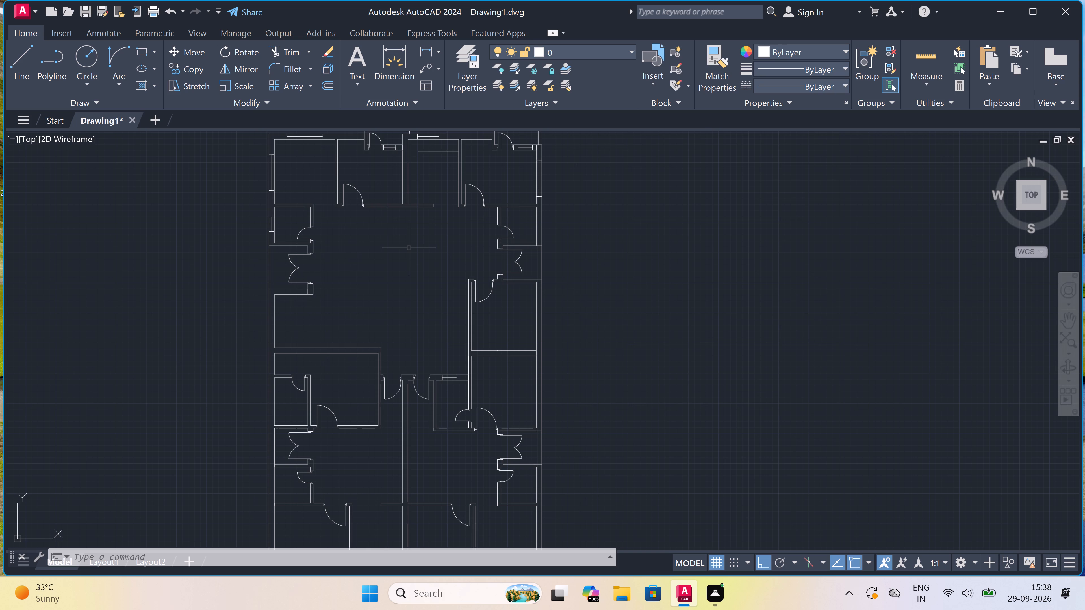
{"action": "type", "text": "l"}
{"action": "key", "text": "space"}
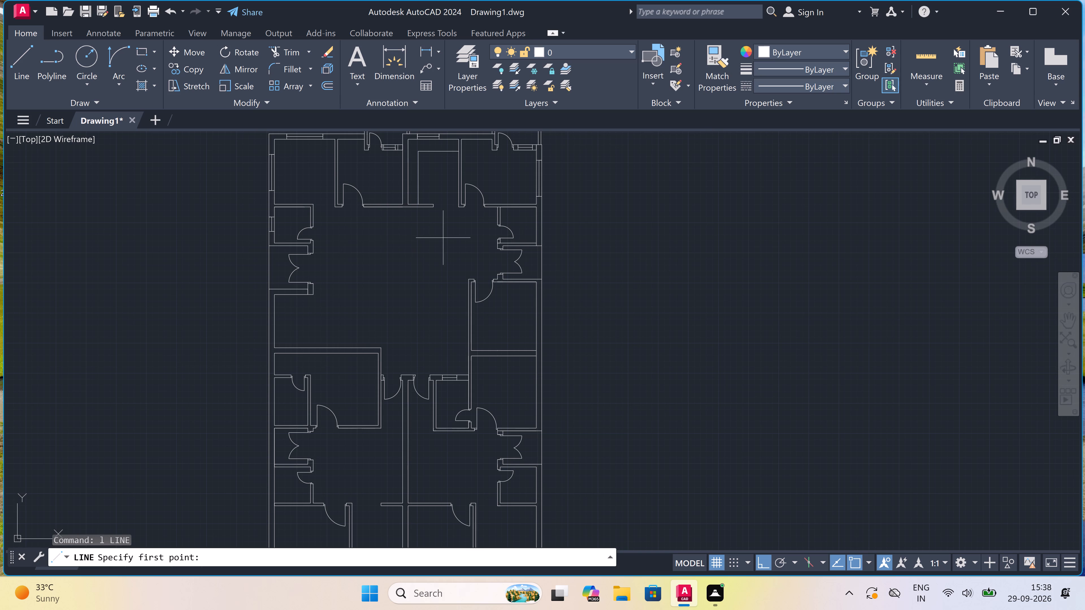
{"action": "scroll", "coordinate": [470, 231], "scroll_direction": "down", "scroll_amount": 2}
{"action": "scroll", "coordinate": [357, 237], "scroll_direction": "up", "scroll_amount": 2}
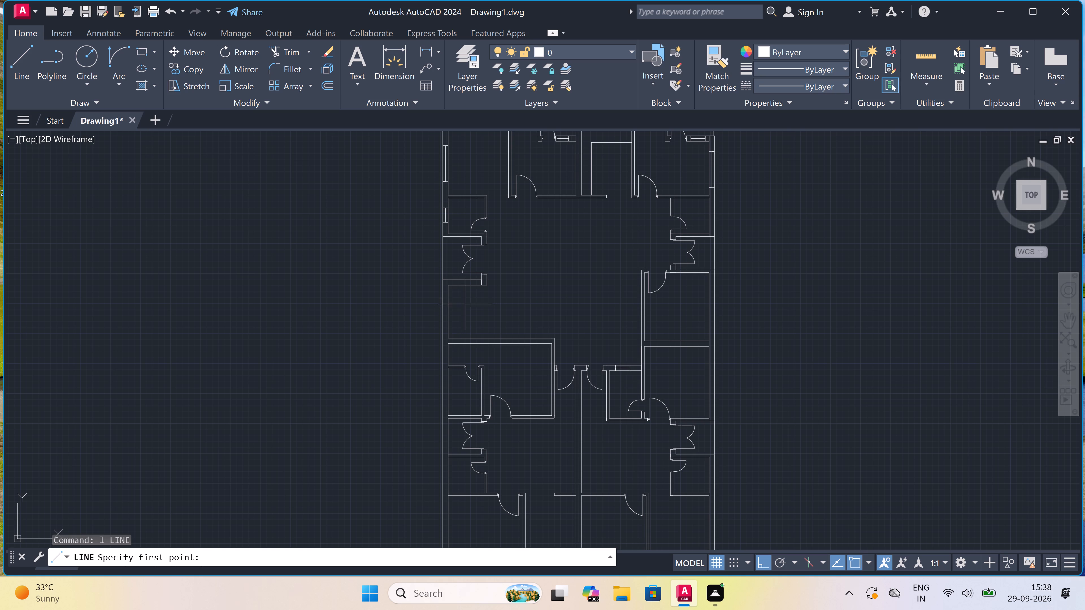
{"action": "scroll", "coordinate": [481, 289], "scroll_direction": "up", "scroll_amount": 2}
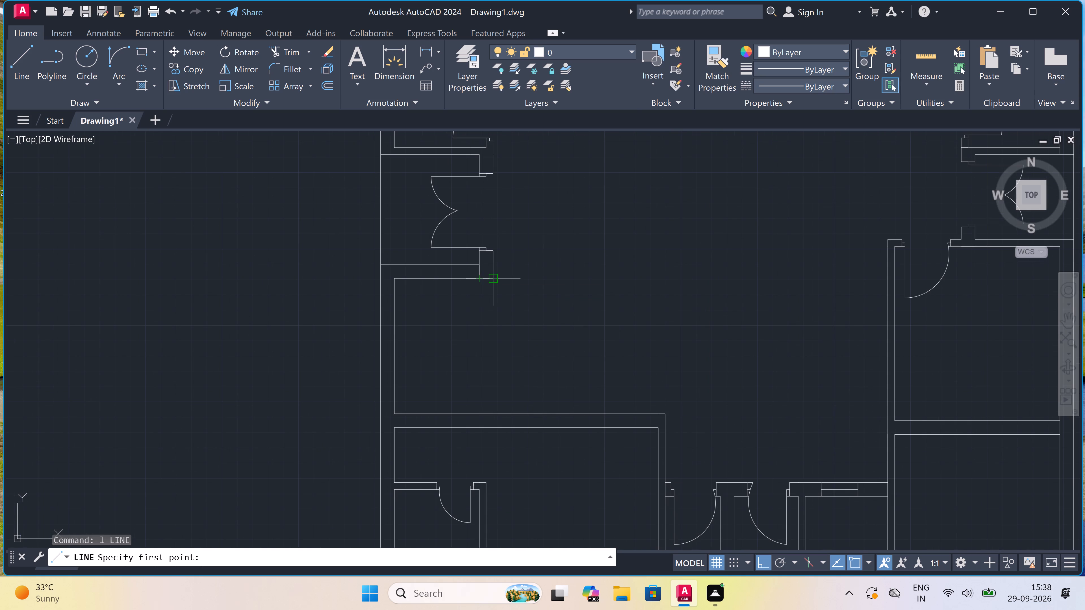
{"action": "left_click", "coordinate": [493, 275]}
{"action": "scroll", "coordinate": [620, 271], "scroll_direction": "down", "scroll_amount": 3}
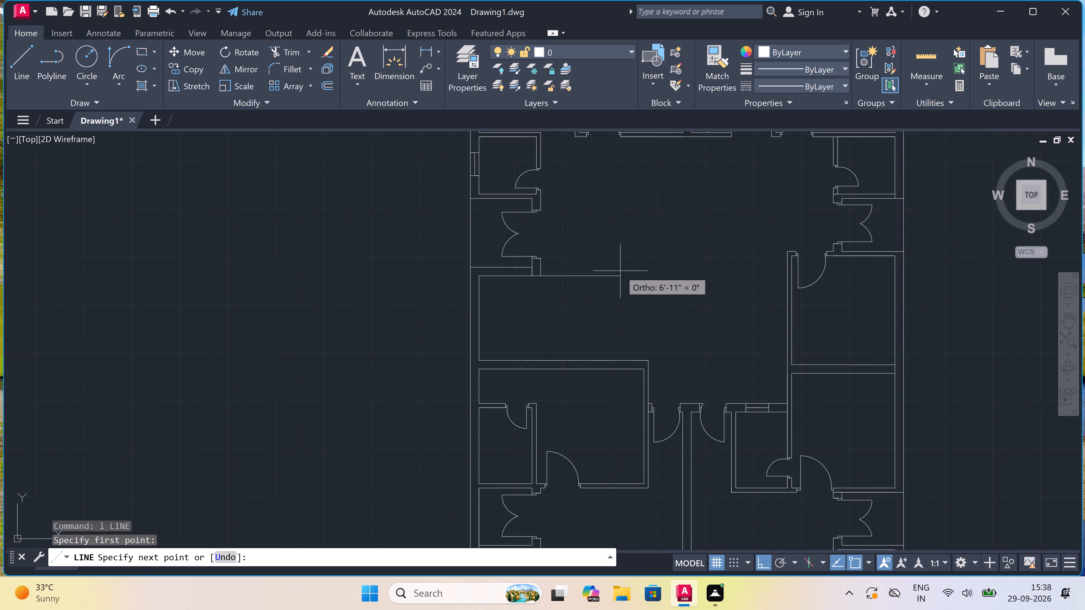
{"action": "scroll", "coordinate": [661, 264], "scroll_direction": "up", "scroll_amount": 2}
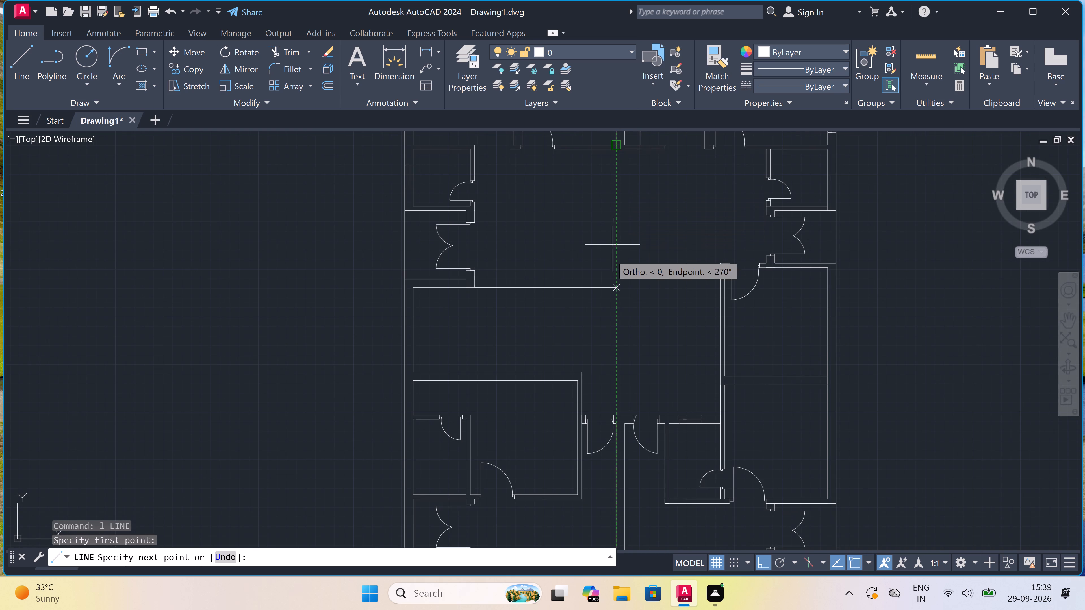
{"action": "left_click", "coordinate": [617, 287]}
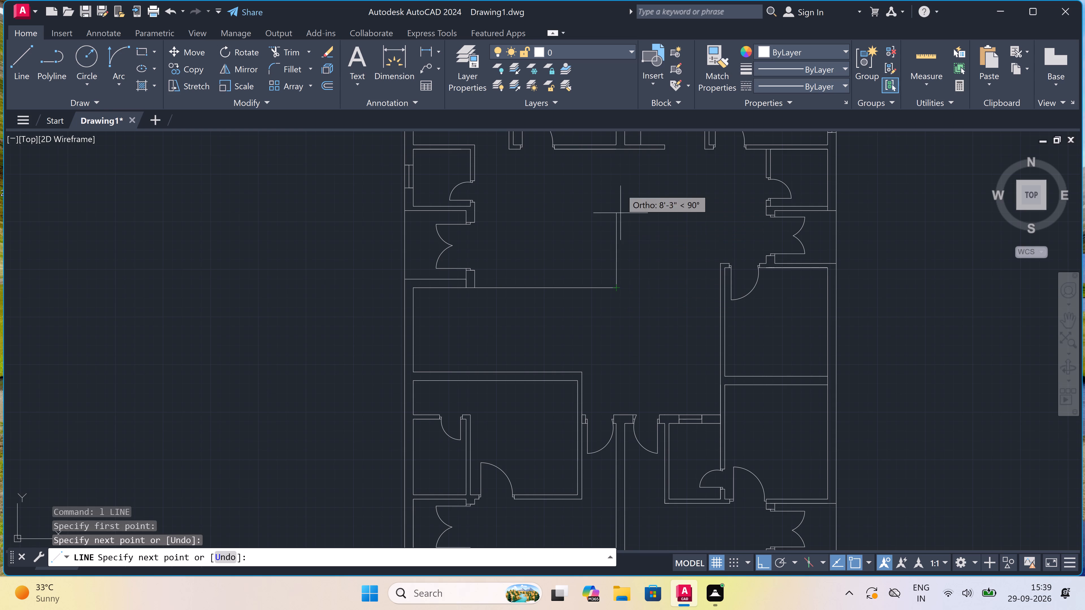
Continue the line north to the south face of the north rooms' wall, under the party wall's west face.
{"action": "scroll", "coordinate": [614, 131], "scroll_direction": "up", "scroll_amount": 3}
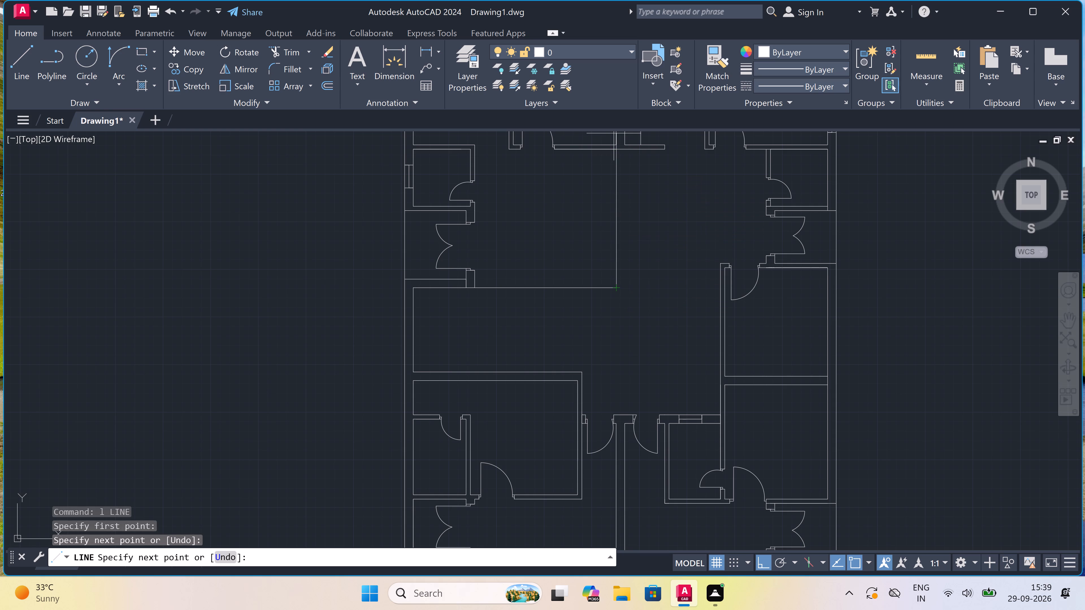
{"action": "scroll", "coordinate": [617, 156], "scroll_direction": "up", "scroll_amount": 4}
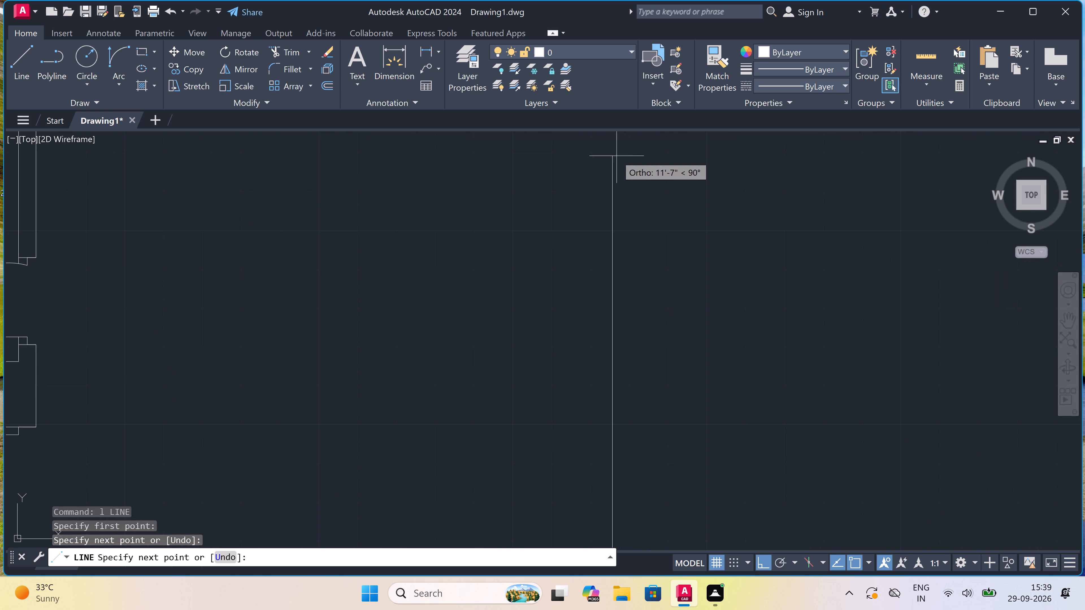
{"action": "scroll", "coordinate": [566, 414], "scroll_direction": "down", "scroll_amount": 5}
{"action": "scroll", "coordinate": [570, 388], "scroll_direction": "up", "scroll_amount": 3}
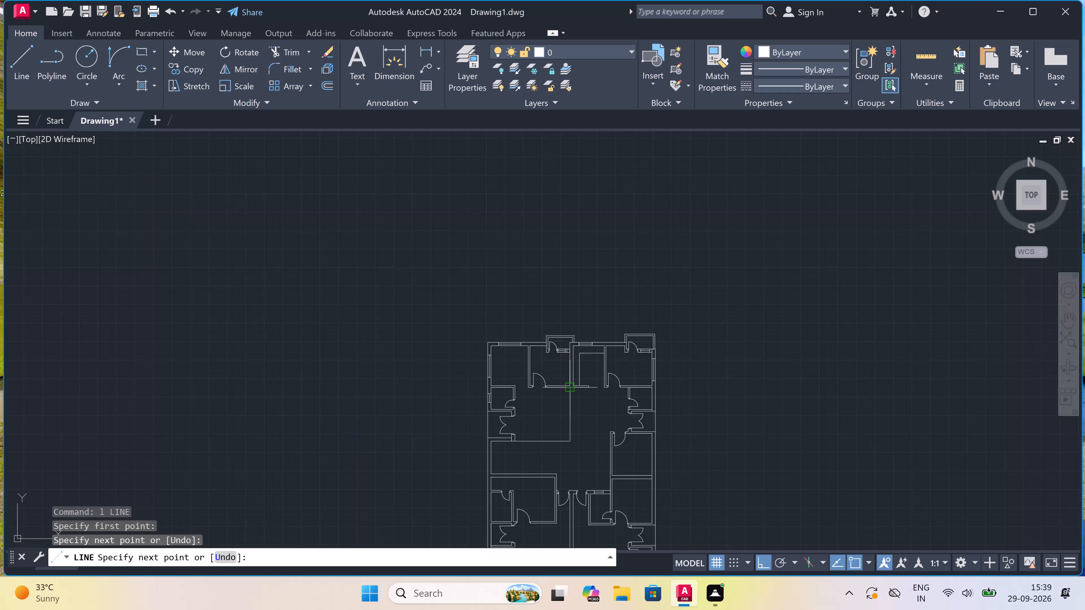
{"action": "scroll", "coordinate": [564, 391], "scroll_direction": "up", "scroll_amount": 3}
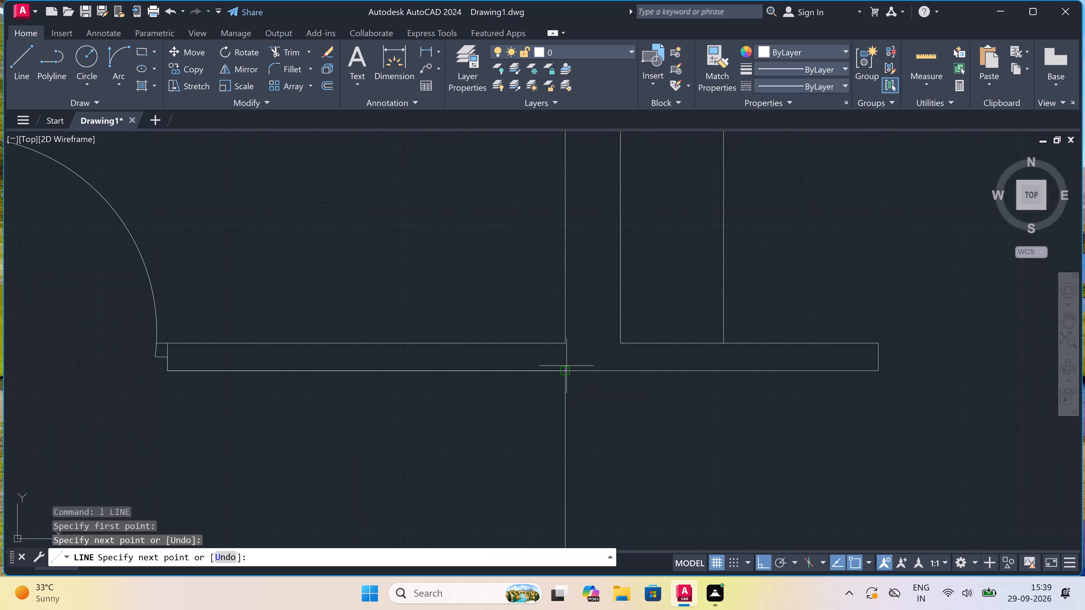
{"action": "left_click", "coordinate": [565, 371]}
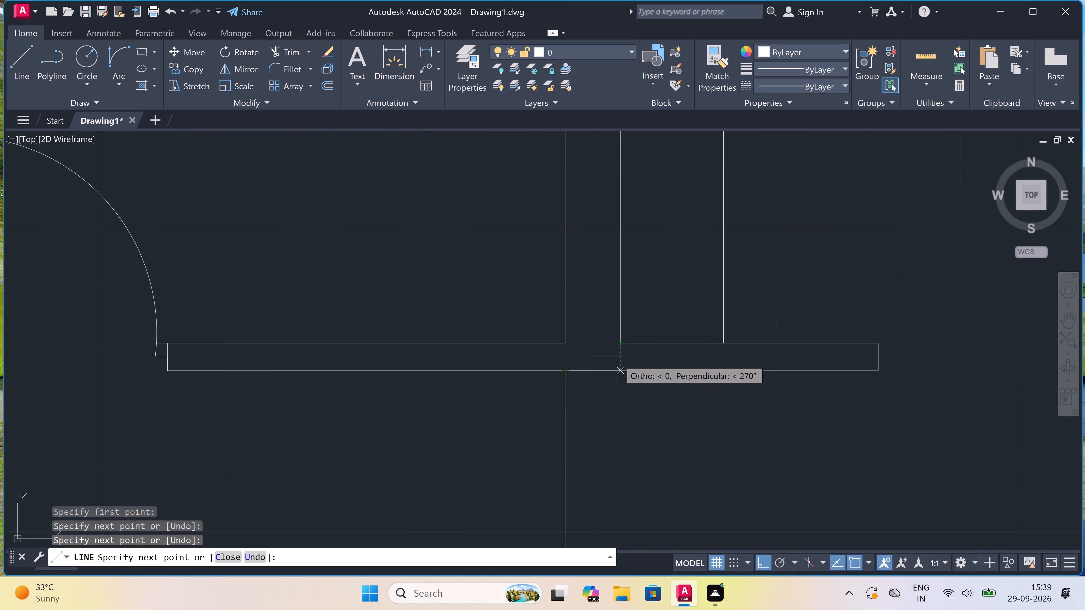
Continue the outline east to the party wall's east face, south level with the new horizontal line, and back west to its end.
{"action": "left_click", "coordinate": [621, 368]}
{"action": "scroll", "coordinate": [622, 370], "scroll_direction": "down", "scroll_amount": 2}
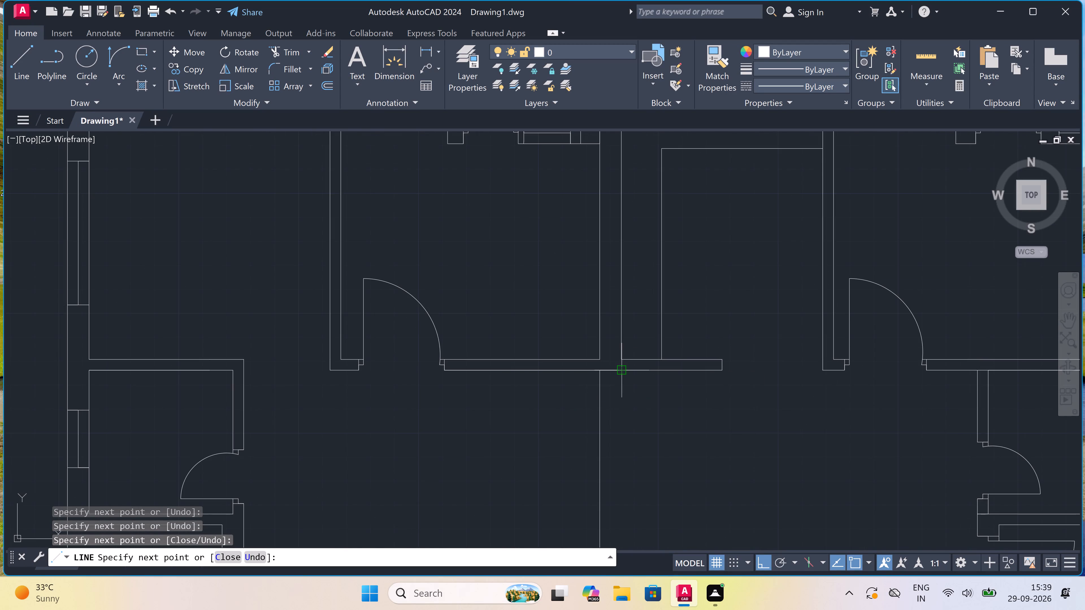
{"action": "scroll", "coordinate": [622, 369], "scroll_direction": "down", "scroll_amount": 3}
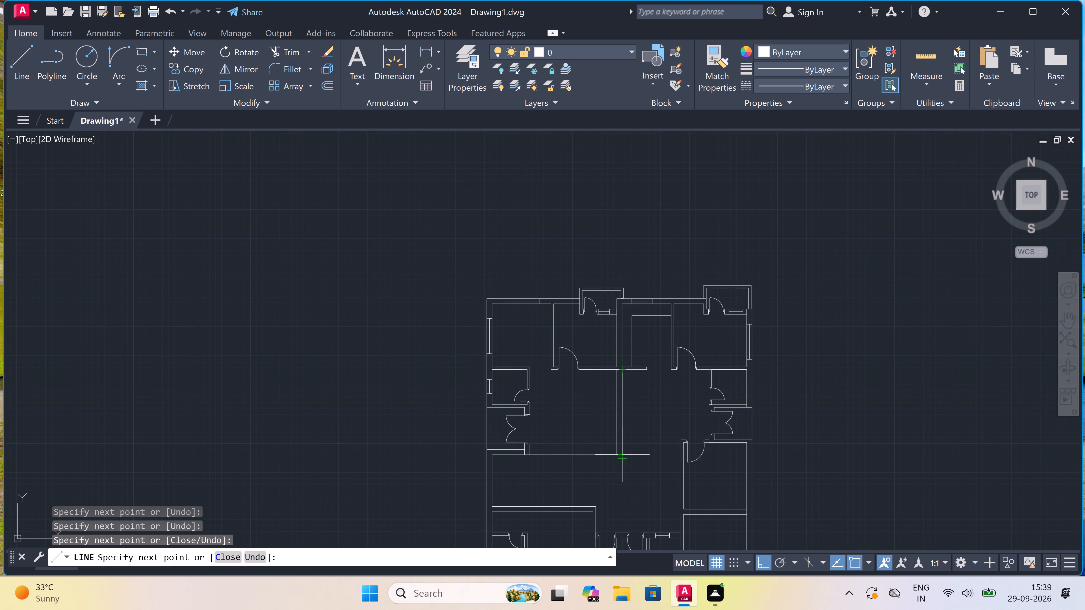
{"action": "scroll", "coordinate": [622, 458], "scroll_direction": "up", "scroll_amount": 7}
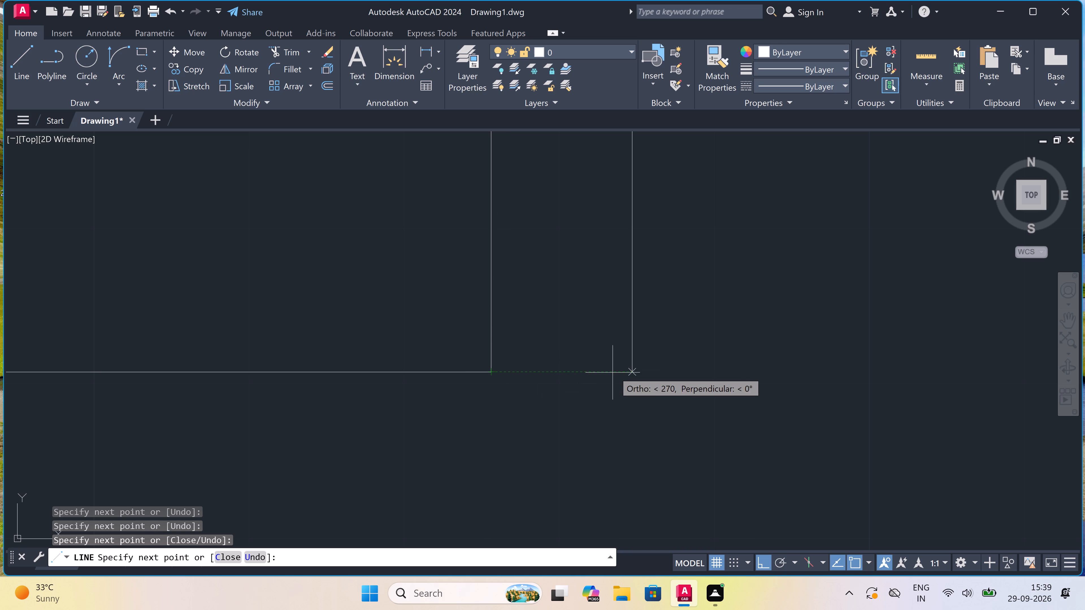
{"action": "left_click", "coordinate": [633, 370]}
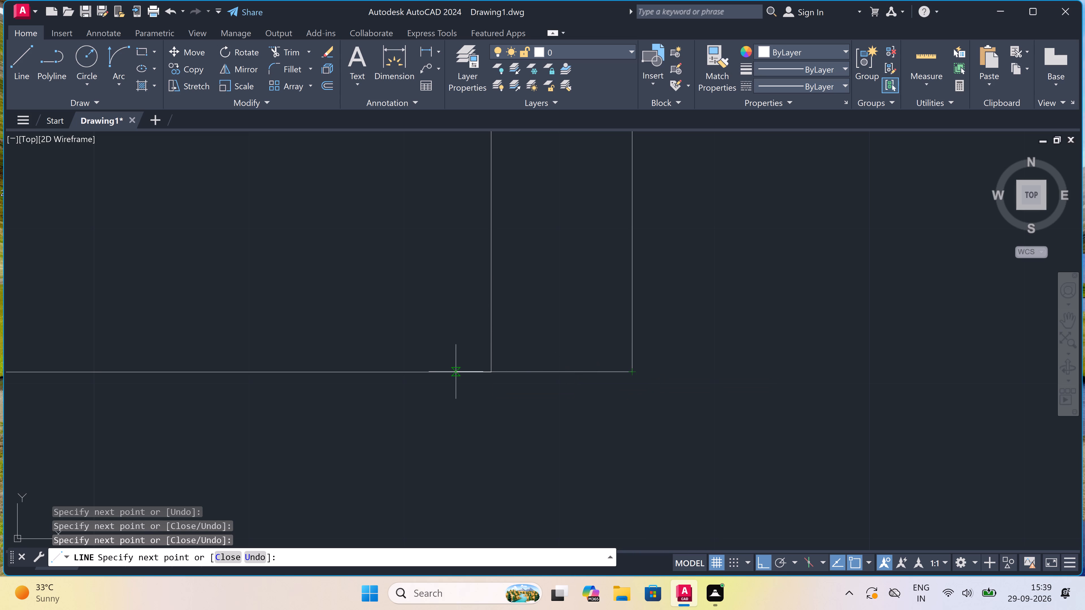
{"action": "left_click", "coordinate": [491, 371]}
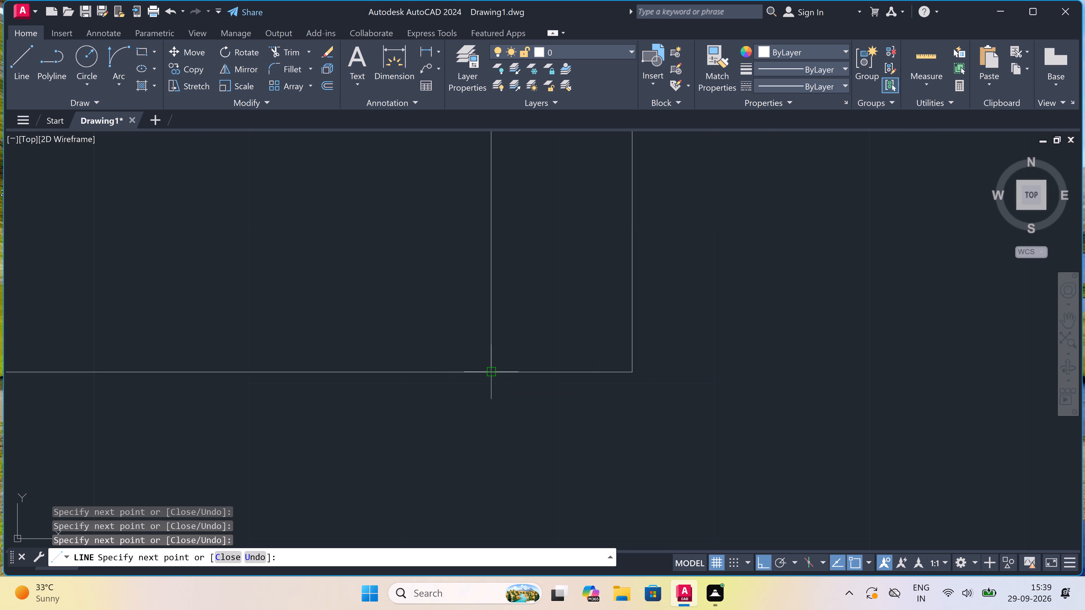
Draw the horizontal wall's north face 9" above its south face, running west to the pier beside the double door.
{"action": "scroll", "coordinate": [491, 371], "scroll_direction": "down", "scroll_amount": 5}
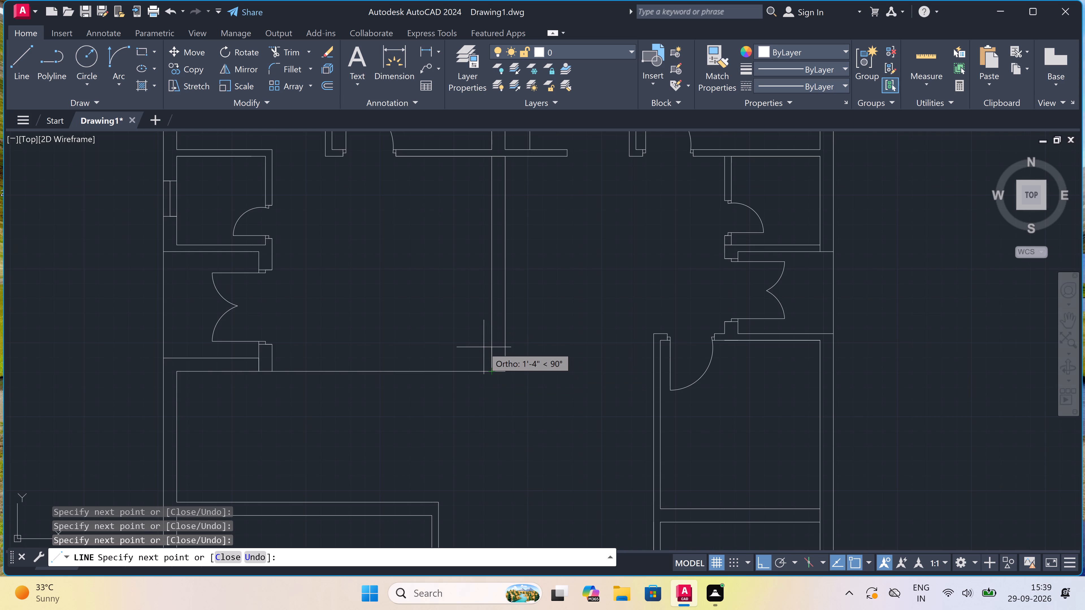
{"action": "key", "text": "9"}
{"action": "type", "text": "\""}
{"action": "key", "text": "space"}
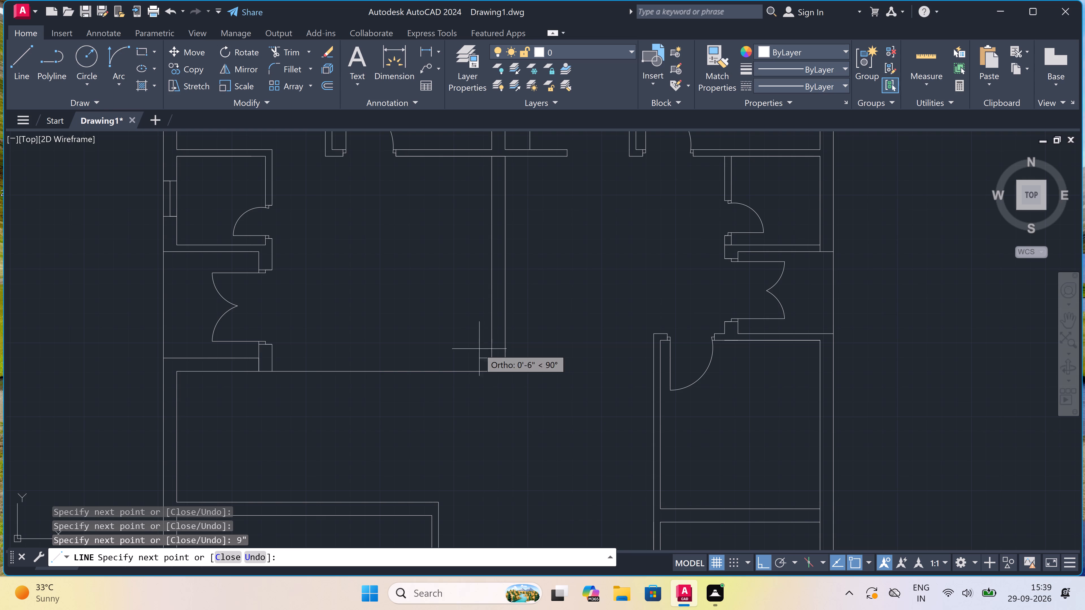
{"action": "left_click", "coordinate": [269, 356]}
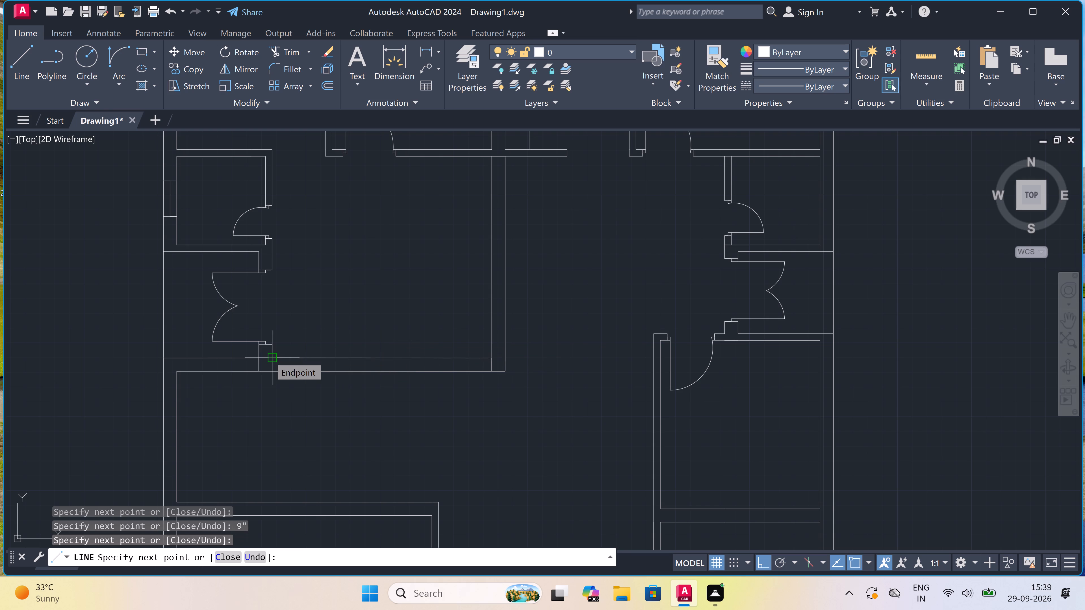
{"action": "key", "text": "Escape"}
Trim the double-door pier's two vertical lines between the faces of the new 9" horizontal wall.
{"action": "type", "text": "tr"}
{"action": "key", "text": "space"}
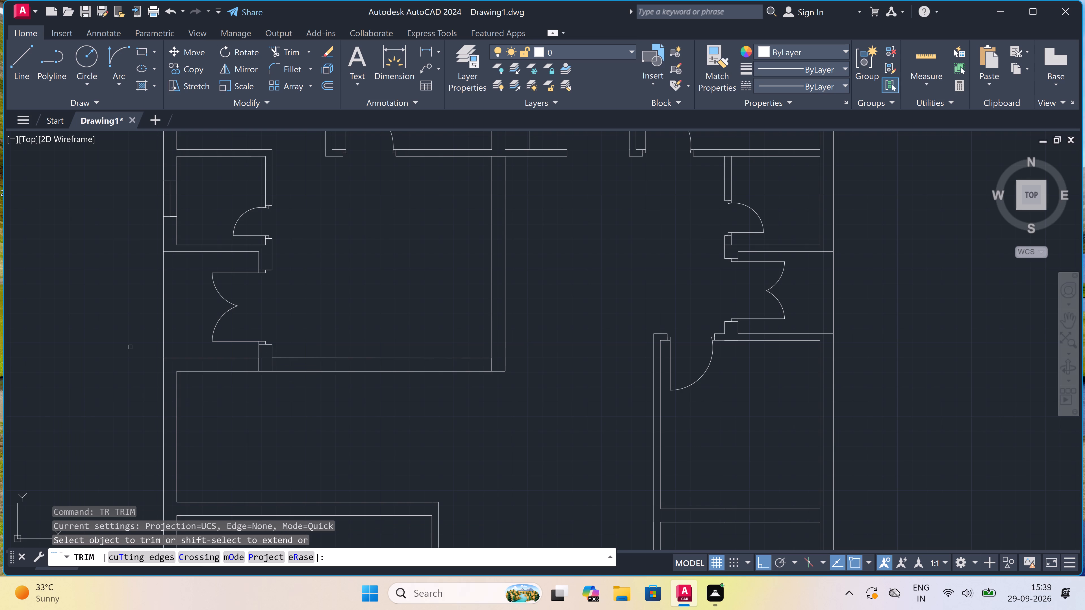
{"action": "scroll", "coordinate": [248, 369], "scroll_direction": "up", "scroll_amount": 2}
{"action": "scroll", "coordinate": [269, 358], "scroll_direction": "up", "scroll_amount": 1}
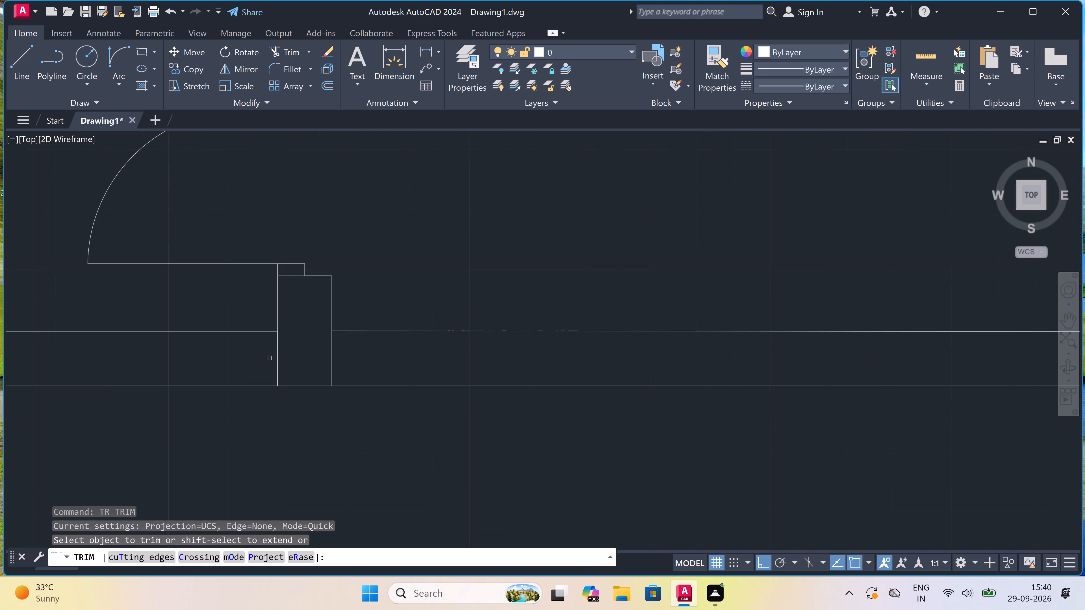
{"action": "left_click", "coordinate": [250, 363]}
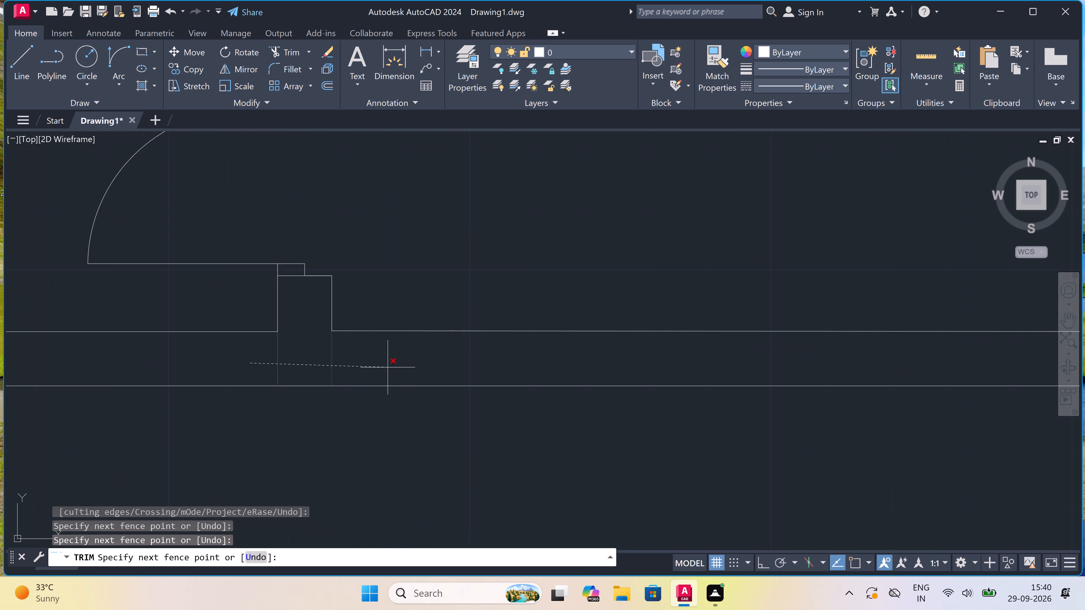
{"action": "left_click", "coordinate": [407, 368]}
{"action": "scroll", "coordinate": [331, 371], "scroll_direction": "down", "scroll_amount": 3}
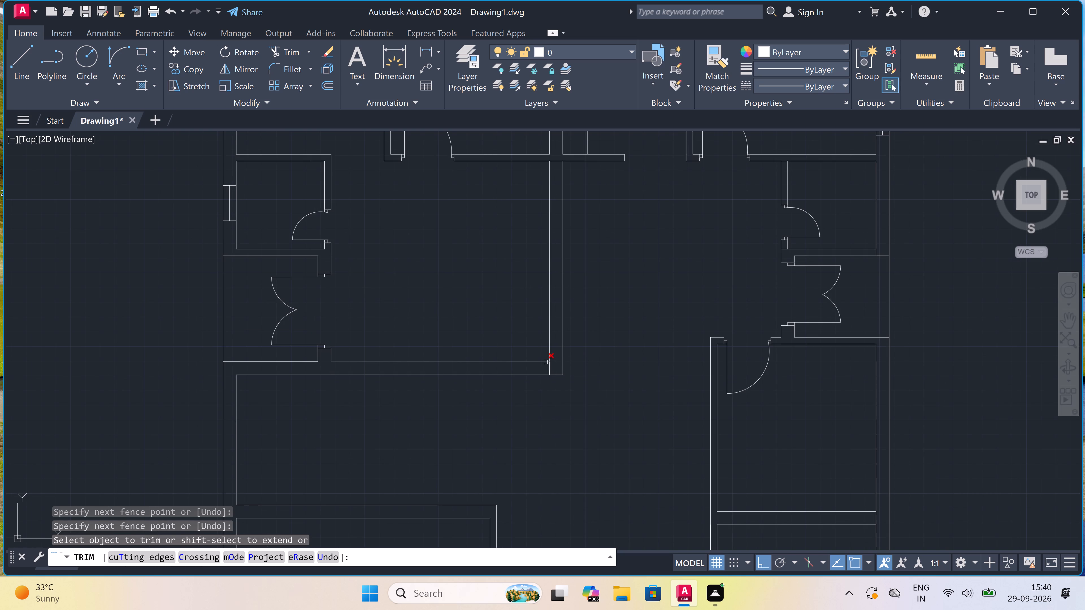
{"action": "key", "text": "Escape"}
Draw the east jamb of a door opening across the new 9" horizontal wall near the party wall, with a 2" stop at mid-thickness.
{"action": "scroll", "coordinate": [489, 371], "scroll_direction": "down", "scroll_amount": 3}
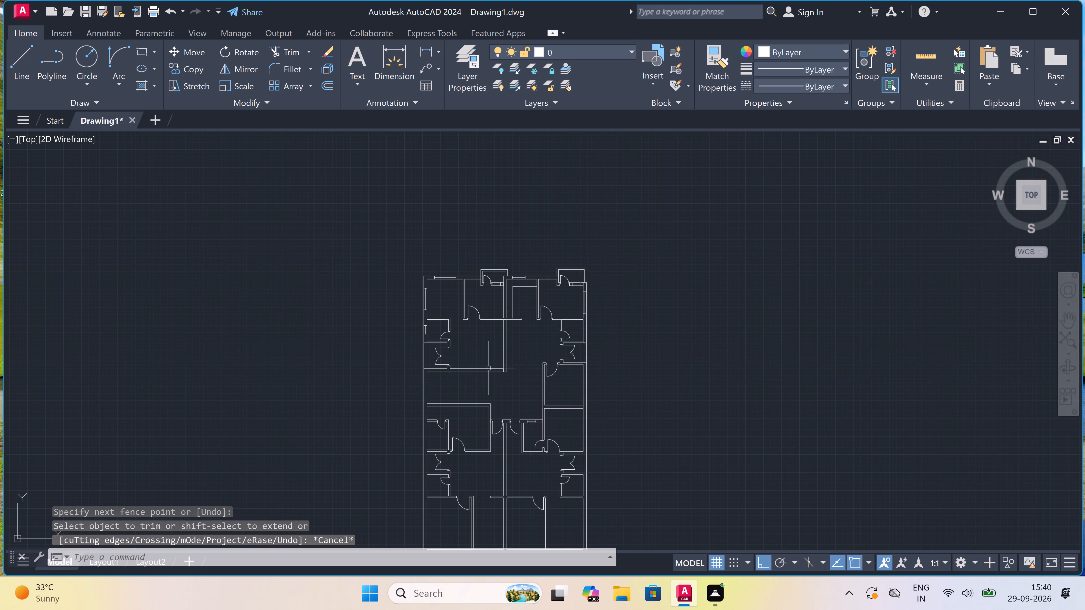
{"action": "scroll", "coordinate": [541, 369], "scroll_direction": "up", "scroll_amount": 4}
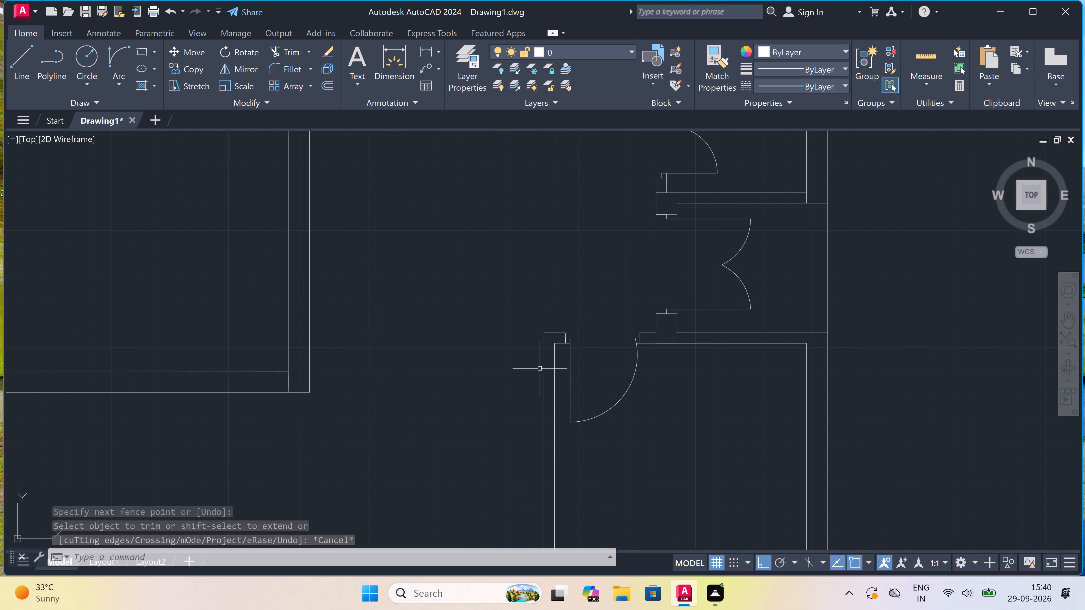
{"action": "scroll", "coordinate": [532, 370], "scroll_direction": "down", "scroll_amount": 2}
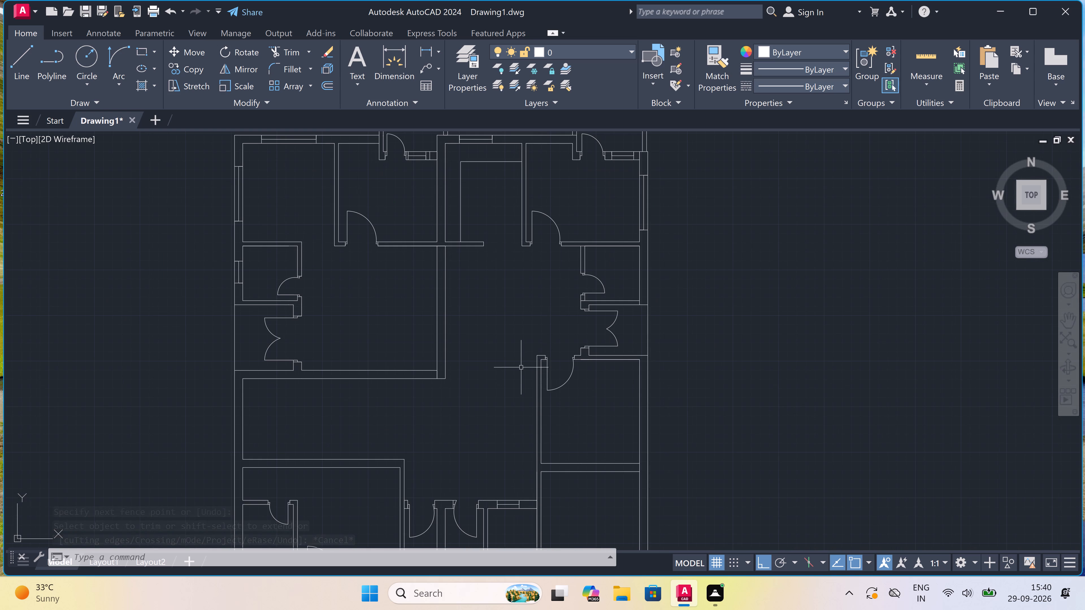
{"action": "scroll", "coordinate": [422, 358], "scroll_direction": "up", "scroll_amount": 3}
{"action": "type", "text": "l"}
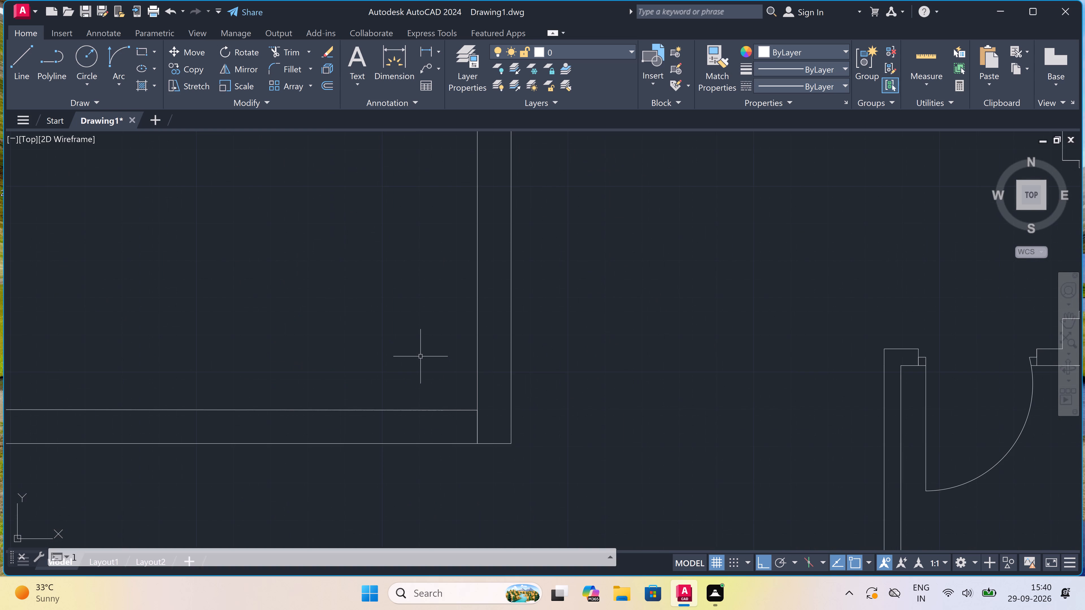
{"action": "key", "text": "space"}
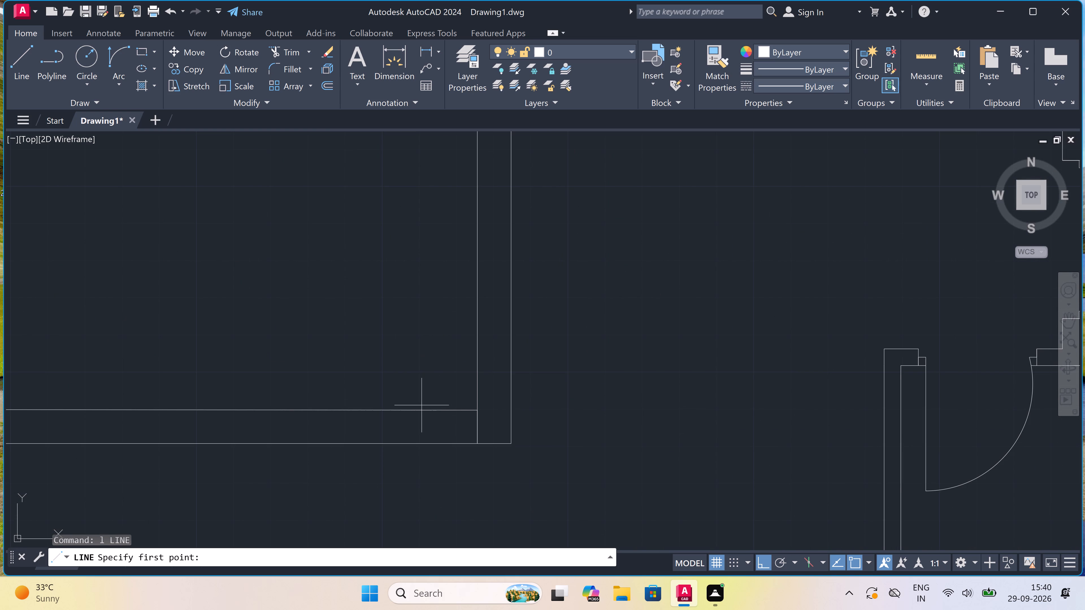
{"action": "left_click", "coordinate": [443, 409]}
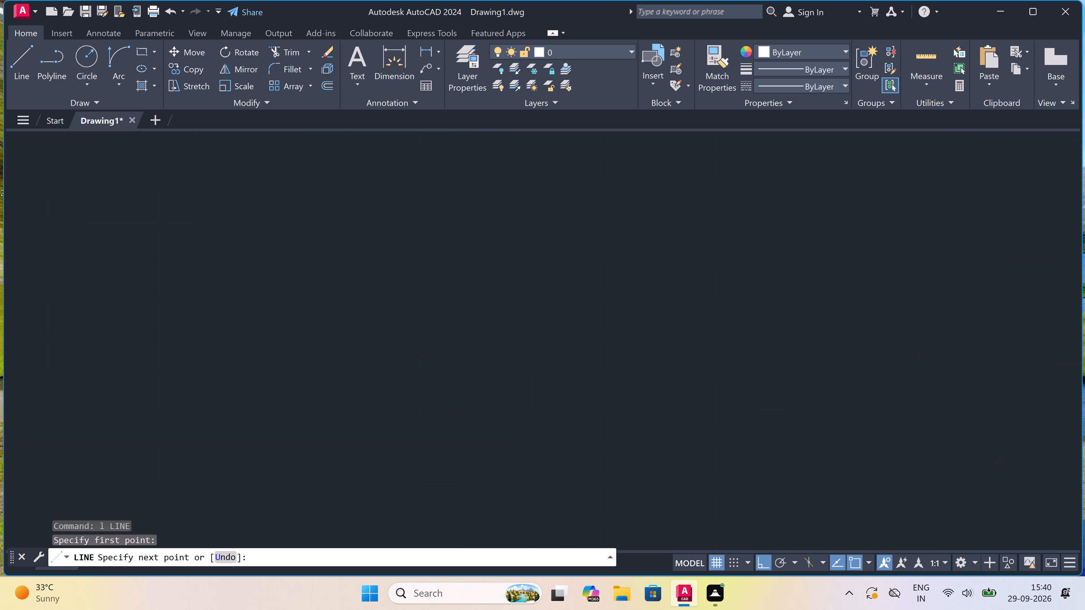
{"action": "left_click", "coordinate": [445, 443]}
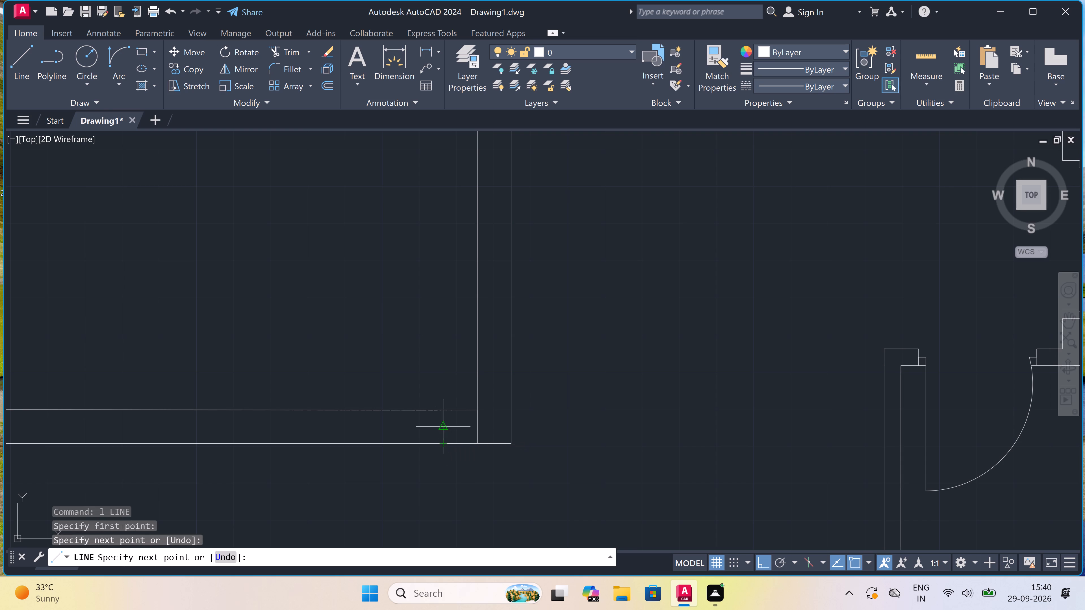
{"action": "left_click", "coordinate": [444, 428]}
{"action": "key", "text": "2"}
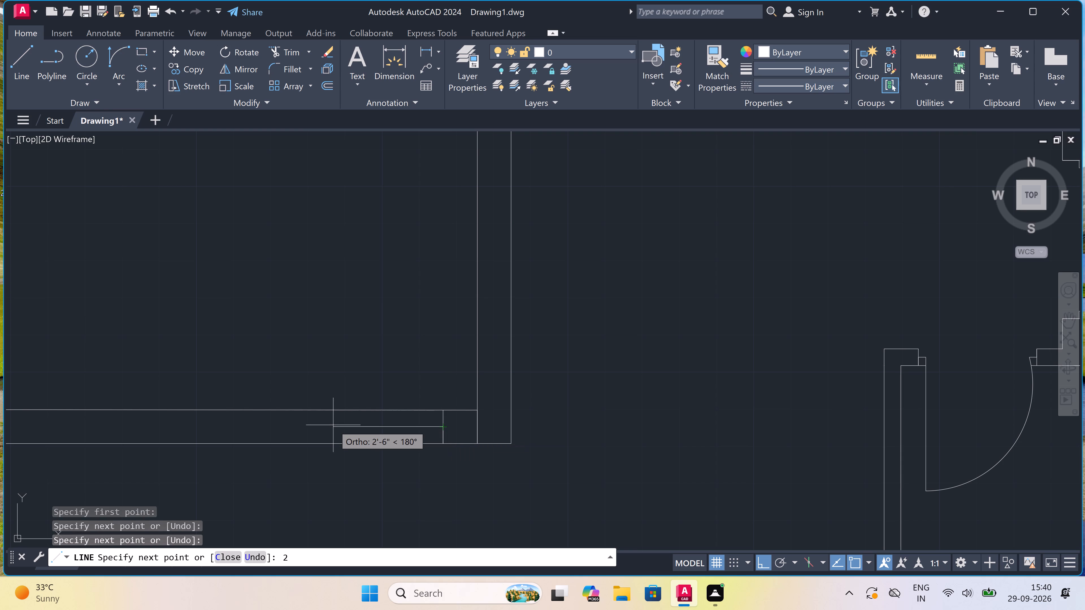
{"action": "key", "text": "shift+quotedbl"}
{"action": "key", "text": "space"}
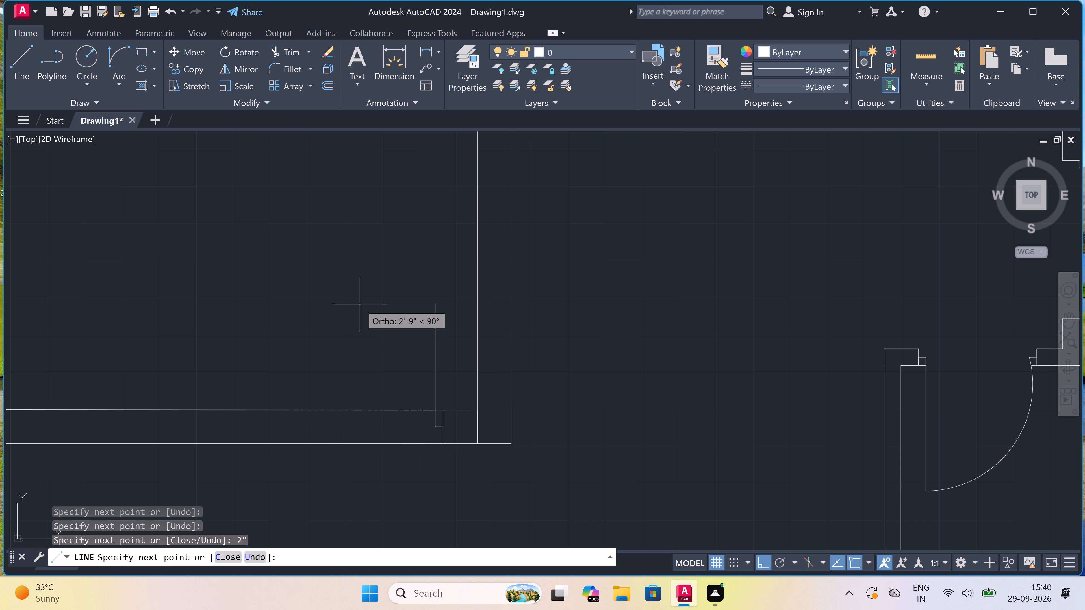
Draw the 3' door leaf north from the end of the east jamb's stop.
{"action": "key", "text": "3"}
{"action": "type", "text": "'"}
{"action": "key", "text": "space"}
{"action": "key", "text": "Escape"}
Draw the opening's west jamb across the 9" wall, with a 2" stop running east from its midpoint.
{"action": "key", "text": "space"}
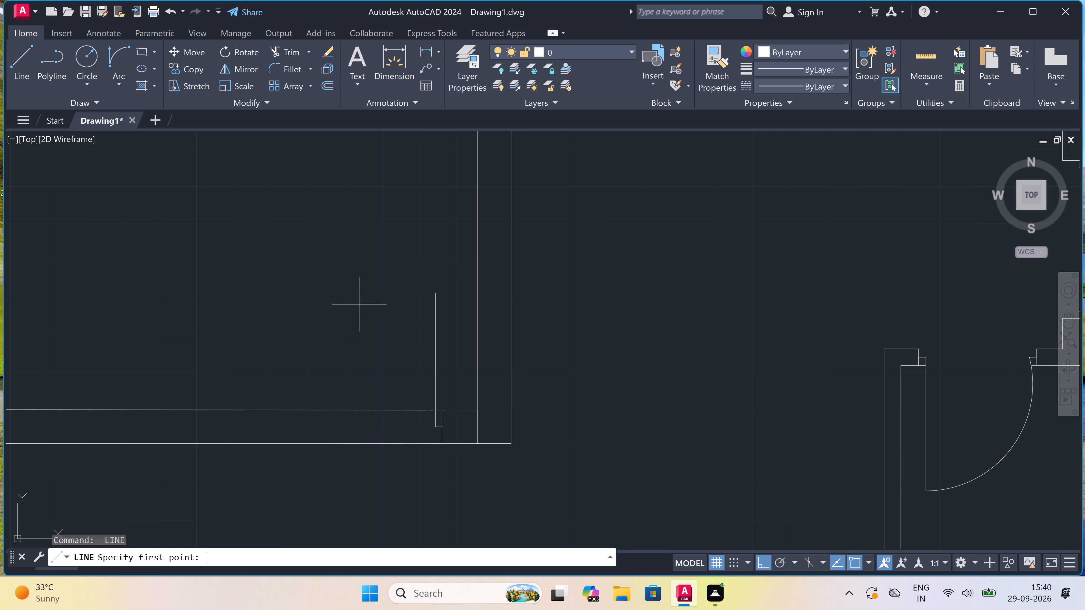
{"action": "left_click", "coordinate": [313, 408]}
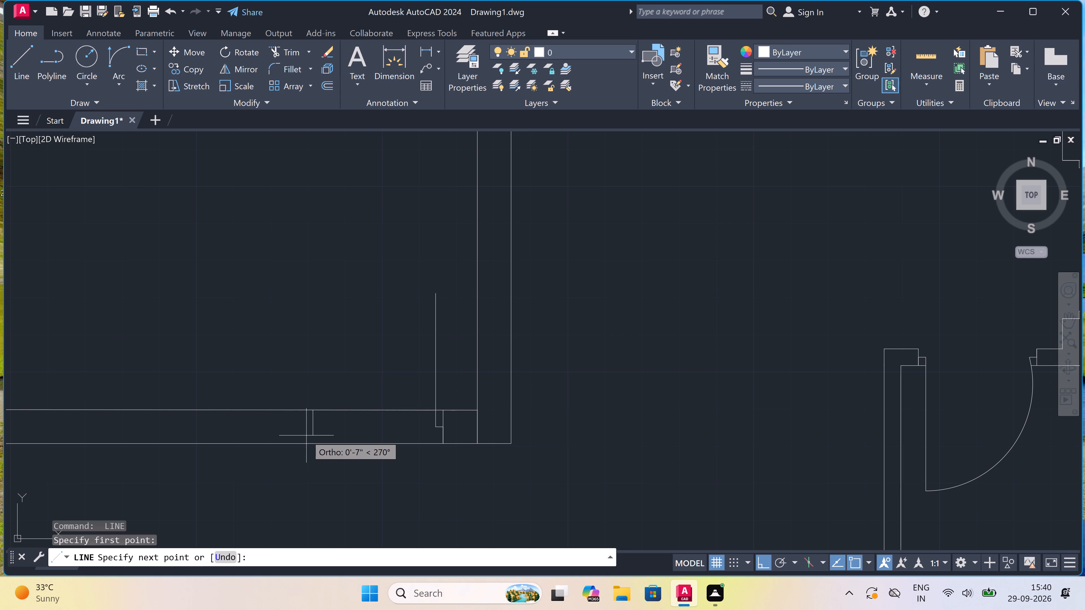
{"action": "left_click", "coordinate": [309, 444]}
{"action": "left_click", "coordinate": [311, 424]}
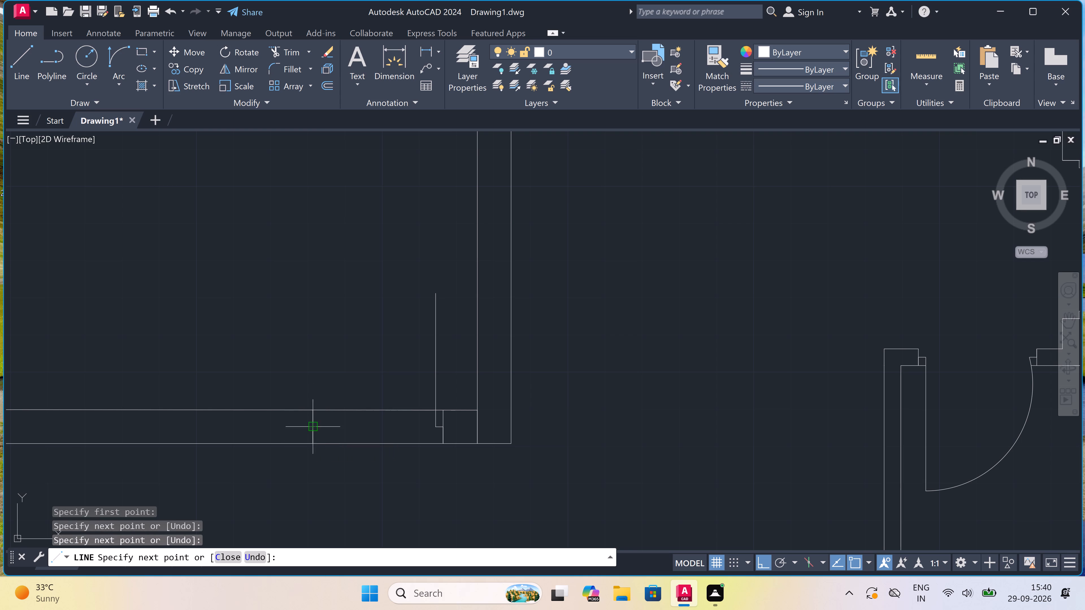
{"action": "key", "text": "2"}
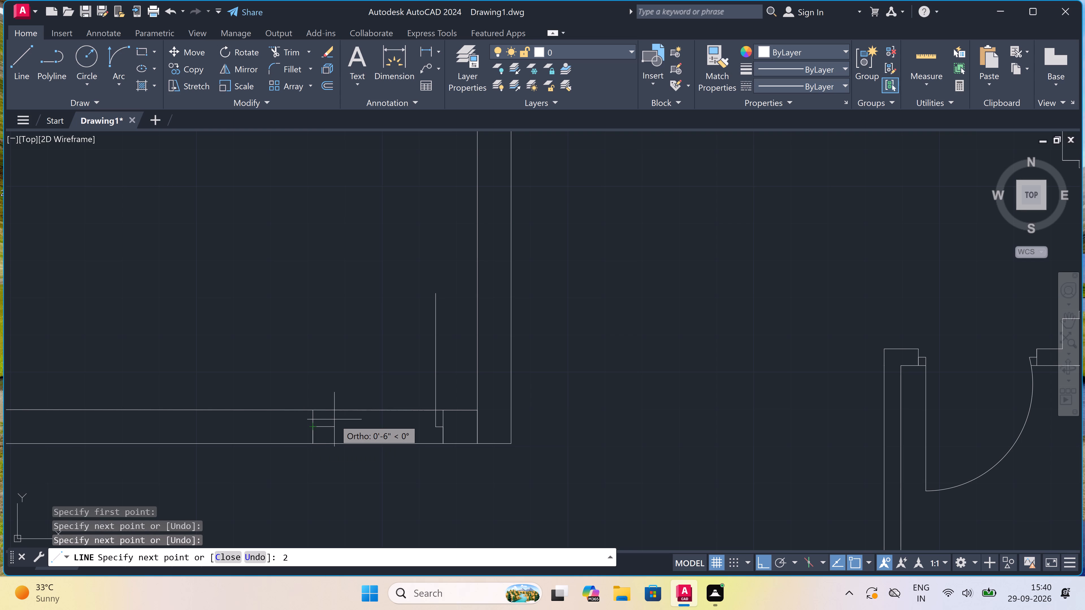
{"action": "type", "text": "\""}
{"action": "key", "text": "space"}
{"action": "key", "text": "Escape"}
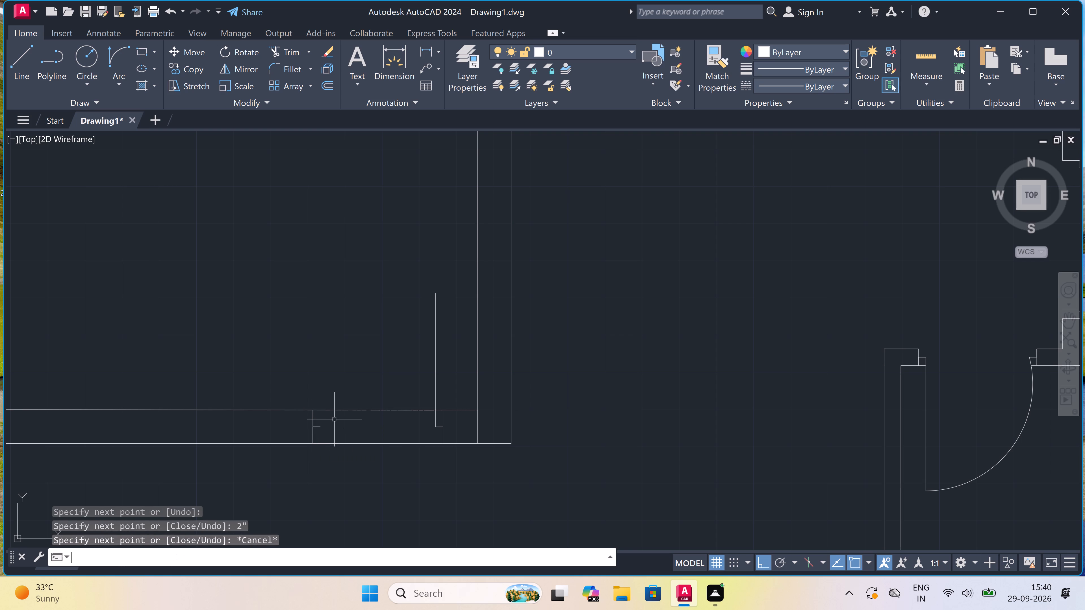
Draw the door swing as a Start, End, Direction arc from the leaf's north end to the west stop's end.
{"action": "left_click", "coordinate": [110, 55]}
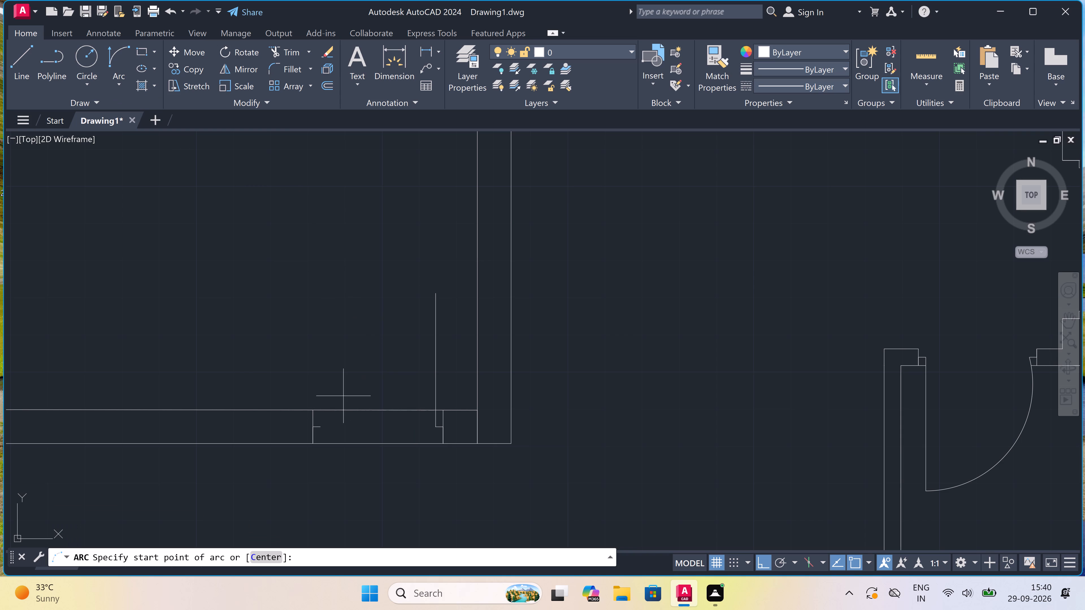
{"action": "left_click", "coordinate": [433, 293]}
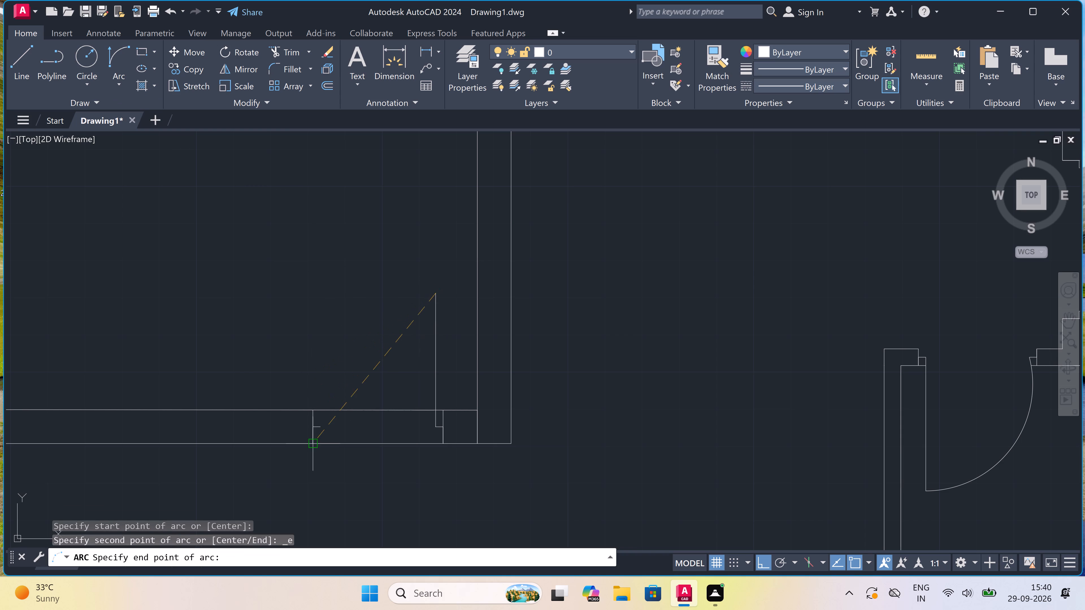
{"action": "left_click", "coordinate": [321, 424]}
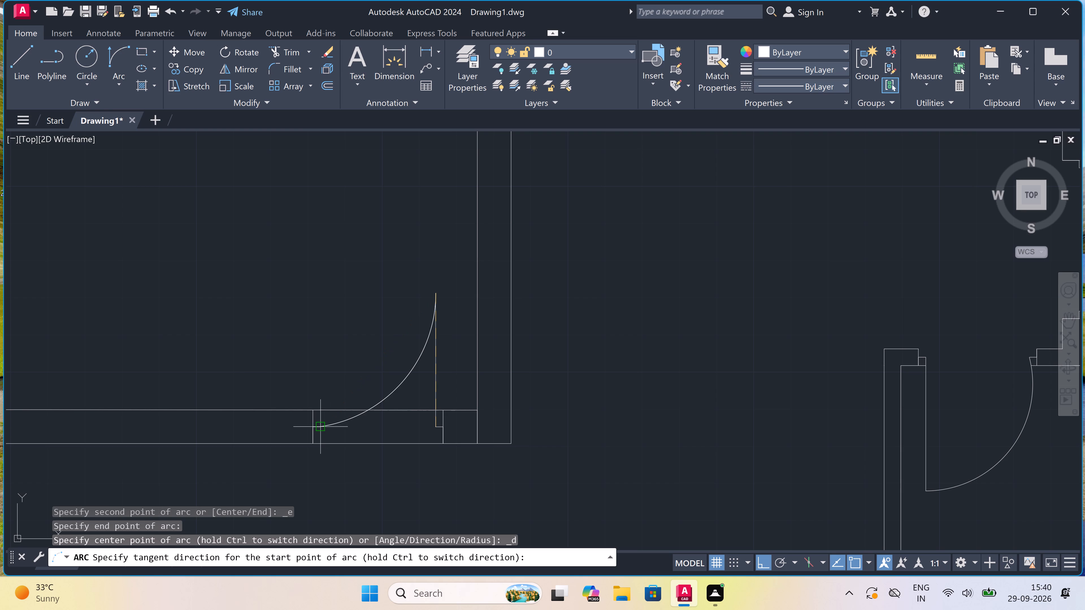
{"action": "left_click", "coordinate": [258, 320]}
Trim both faces of the 9" horizontal wall between the jambs of the new door opening.
{"action": "scroll", "coordinate": [409, 326], "scroll_direction": "down", "scroll_amount": 2}
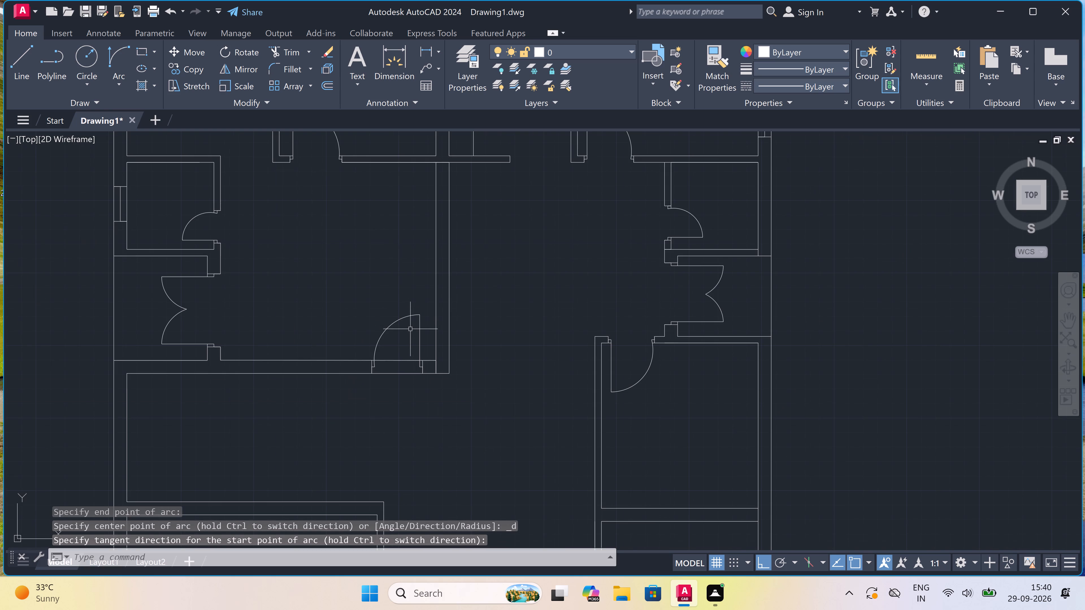
{"action": "type", "text": "tr"}
{"action": "key", "text": "space"}
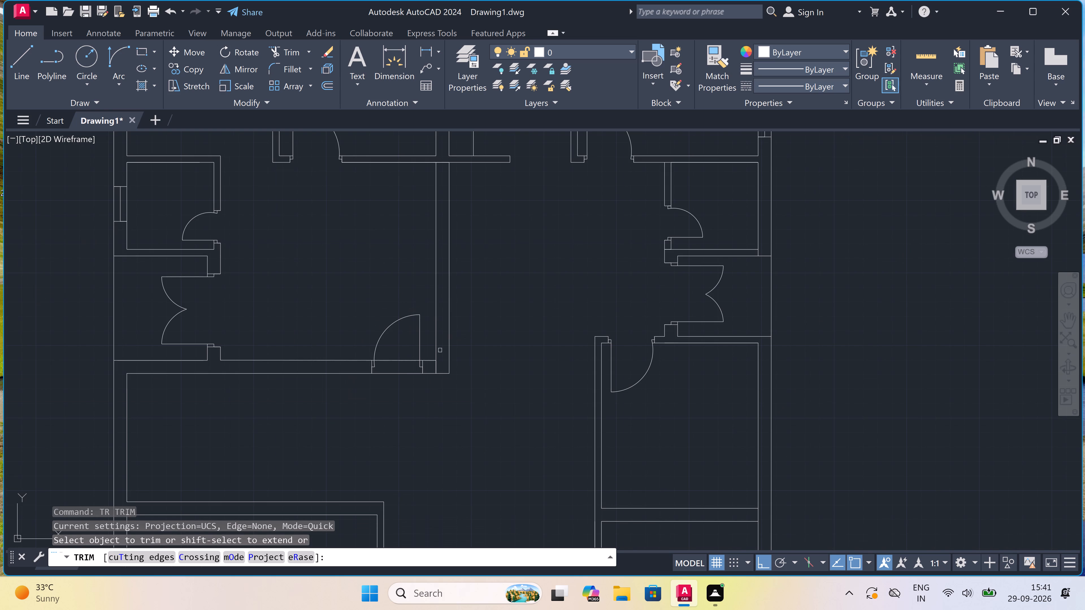
{"action": "scroll", "coordinate": [400, 364], "scroll_direction": "up", "scroll_amount": 3}
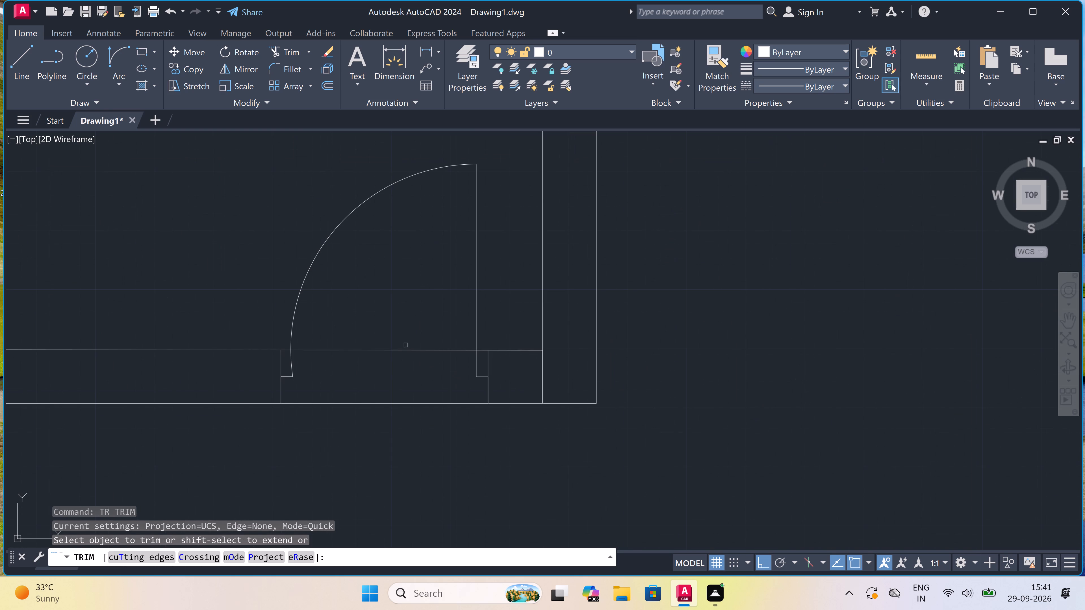
{"action": "left_click_drag", "start_coordinate": [404, 319], "coordinate": [404, 335]}
{"action": "left_click", "coordinate": [417, 459]}
Trim the lines crossing the party wall's junctions with the 9" horizontal wall and with the north rooms' wall.
{"action": "left_click", "coordinate": [550, 373]}
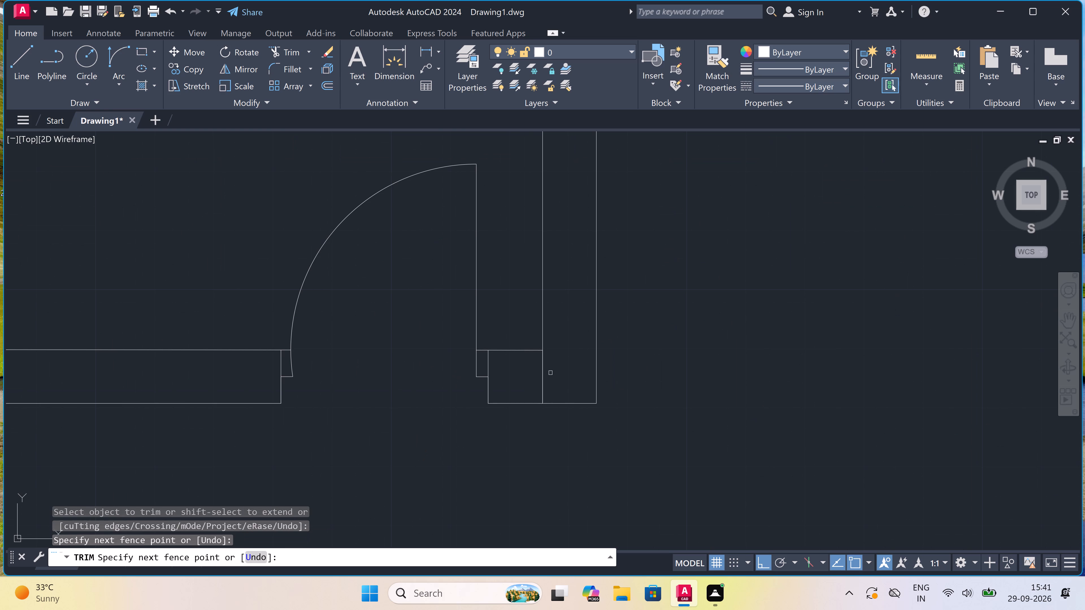
{"action": "left_click", "coordinate": [519, 375]}
{"action": "scroll", "coordinate": [519, 375], "scroll_direction": "down", "scroll_amount": 3}
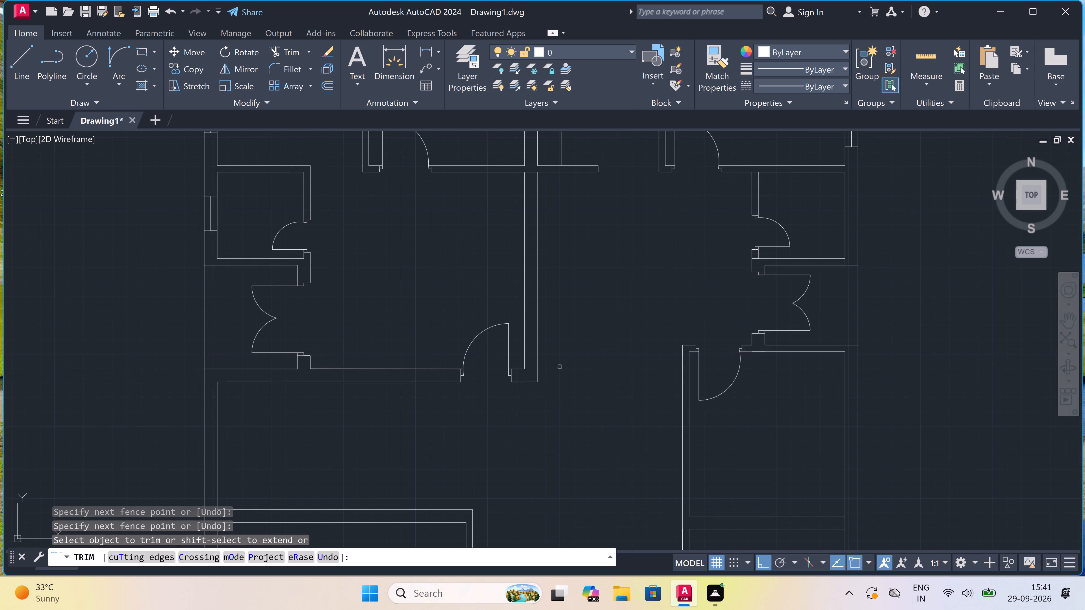
{"action": "scroll", "coordinate": [591, 336], "scroll_direction": "down", "scroll_amount": 1}
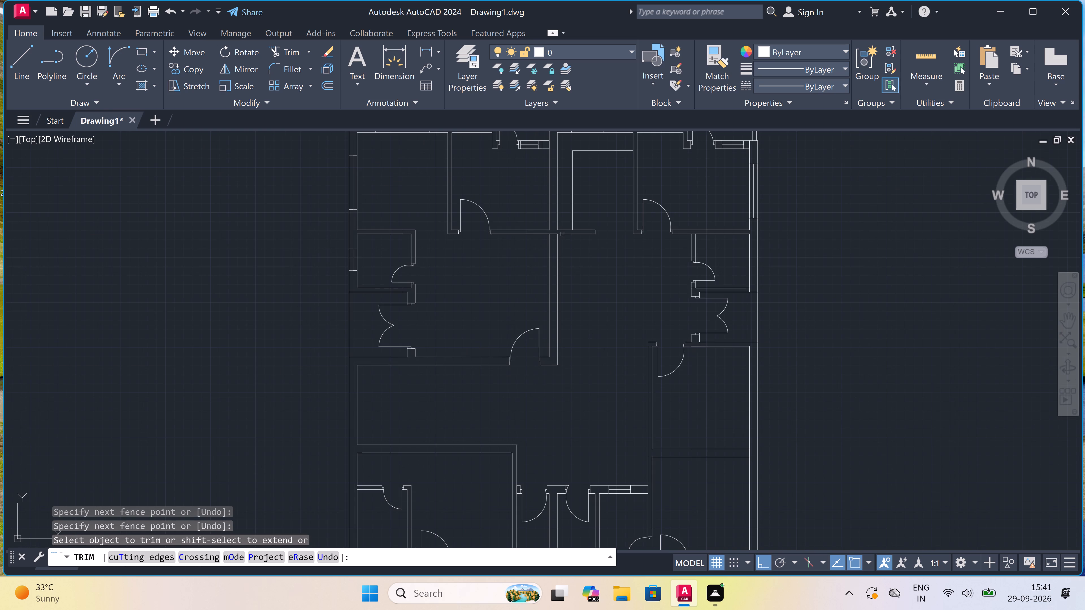
{"action": "scroll", "coordinate": [550, 235], "scroll_direction": "up", "scroll_amount": 3}
{"action": "left_click", "coordinate": [552, 226]}
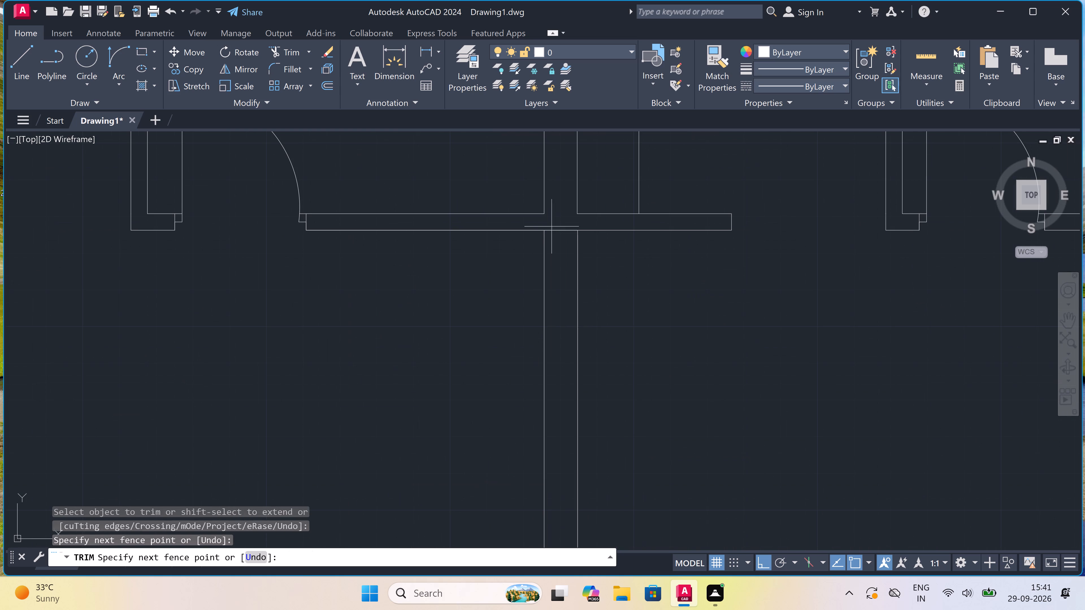
{"action": "left_click", "coordinate": [555, 252]}
{"action": "scroll", "coordinate": [555, 252], "scroll_direction": "down", "scroll_amount": 4}
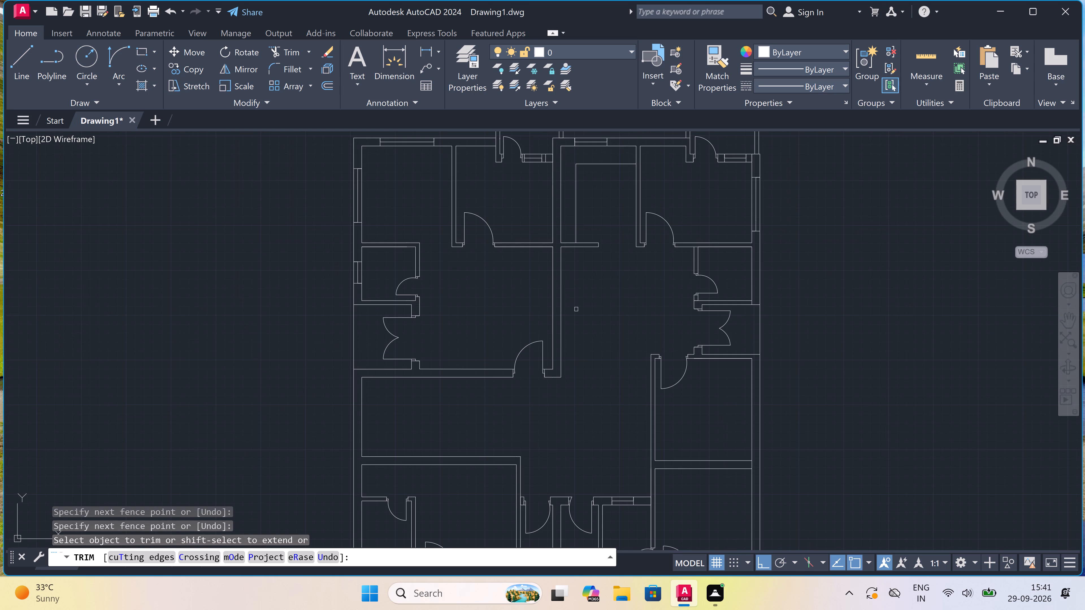
{"action": "key", "text": "Escape"}
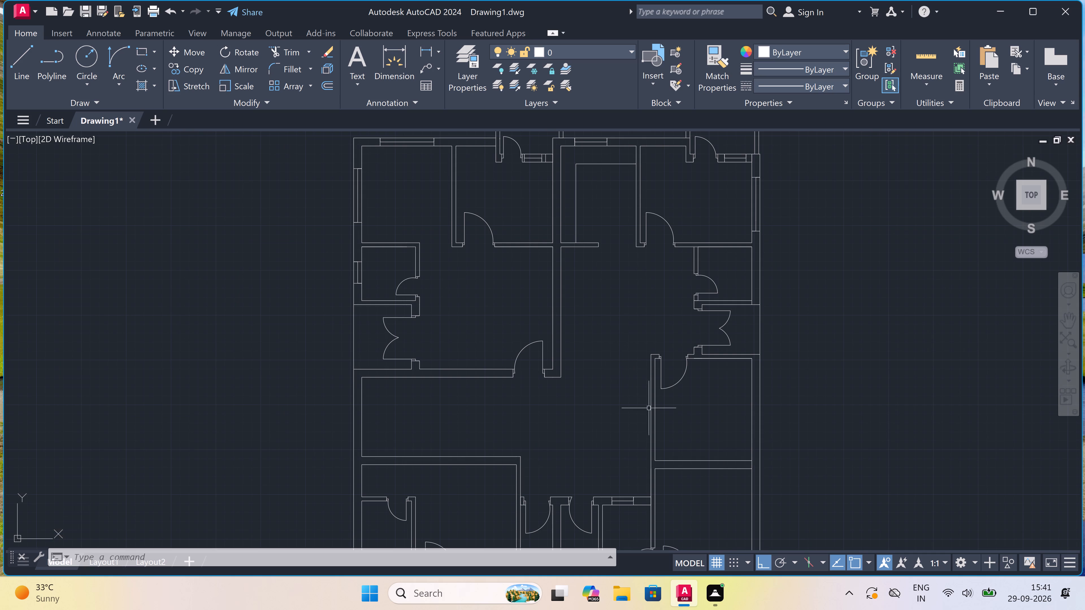
Draw a line 4'9" north from the window wall's west end beside the central door, continuing east to the east room's wall.
{"action": "scroll", "coordinate": [631, 436], "scroll_direction": "down", "scroll_amount": 2}
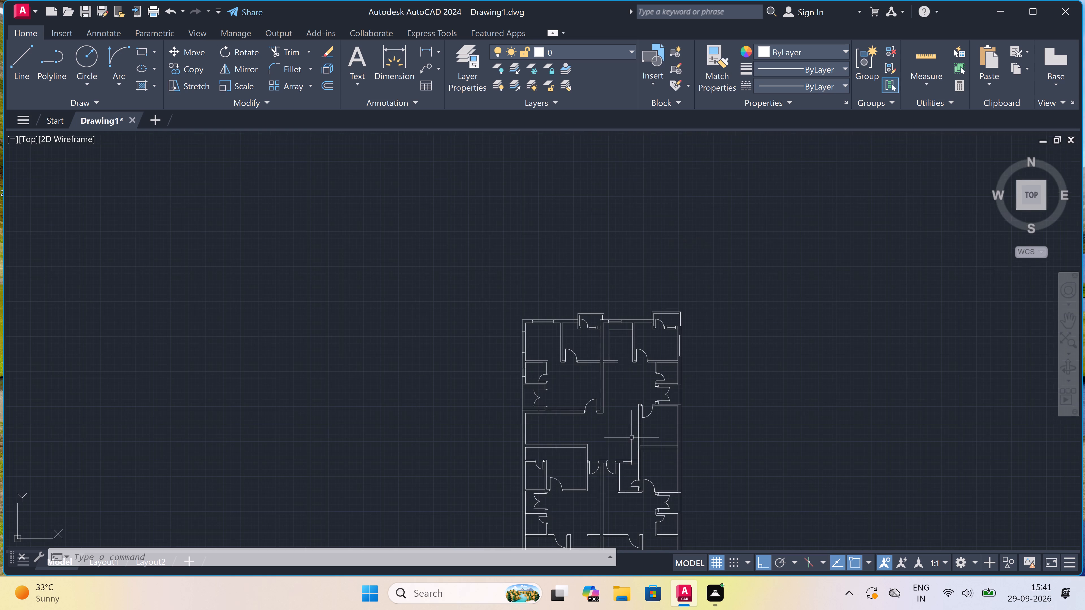
{"action": "scroll", "coordinate": [627, 488], "scroll_direction": "up", "scroll_amount": 2}
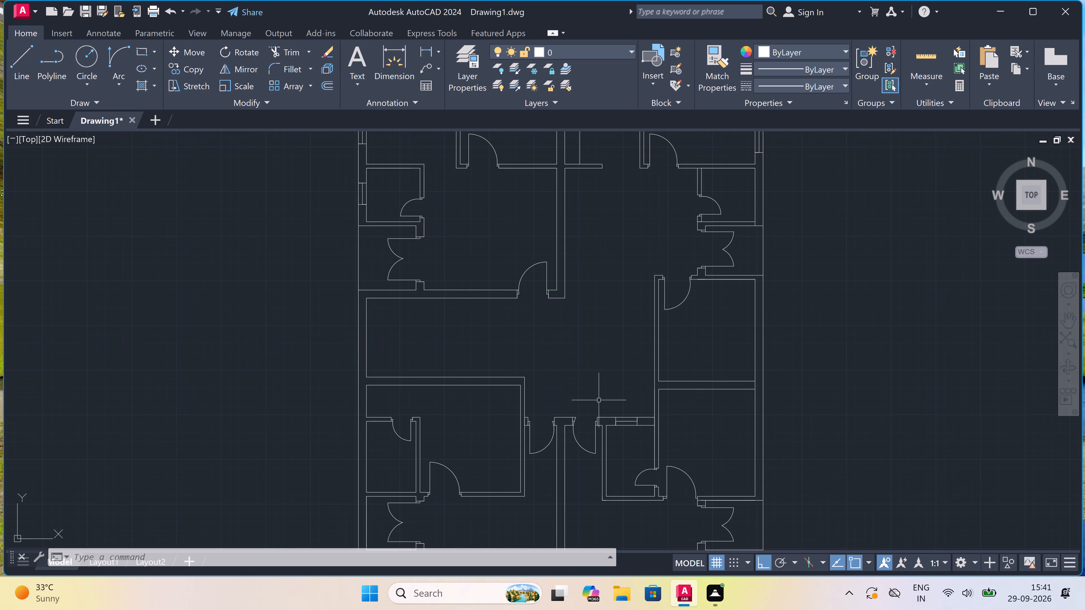
{"action": "scroll", "coordinate": [600, 377], "scroll_direction": "up", "scroll_amount": 1}
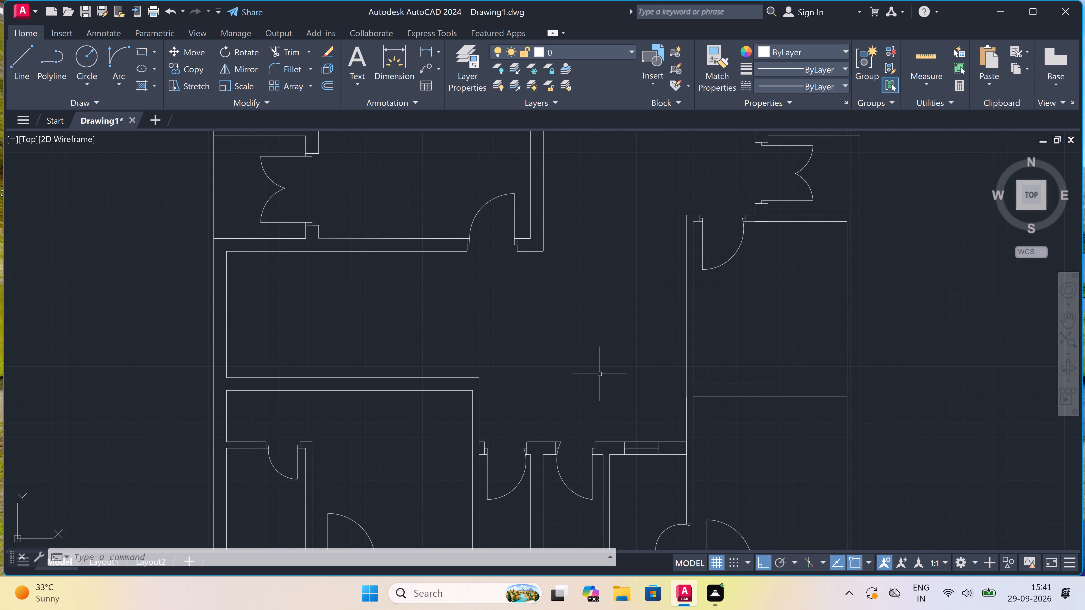
{"action": "type", "text": "l"}
{"action": "key", "text": "space"}
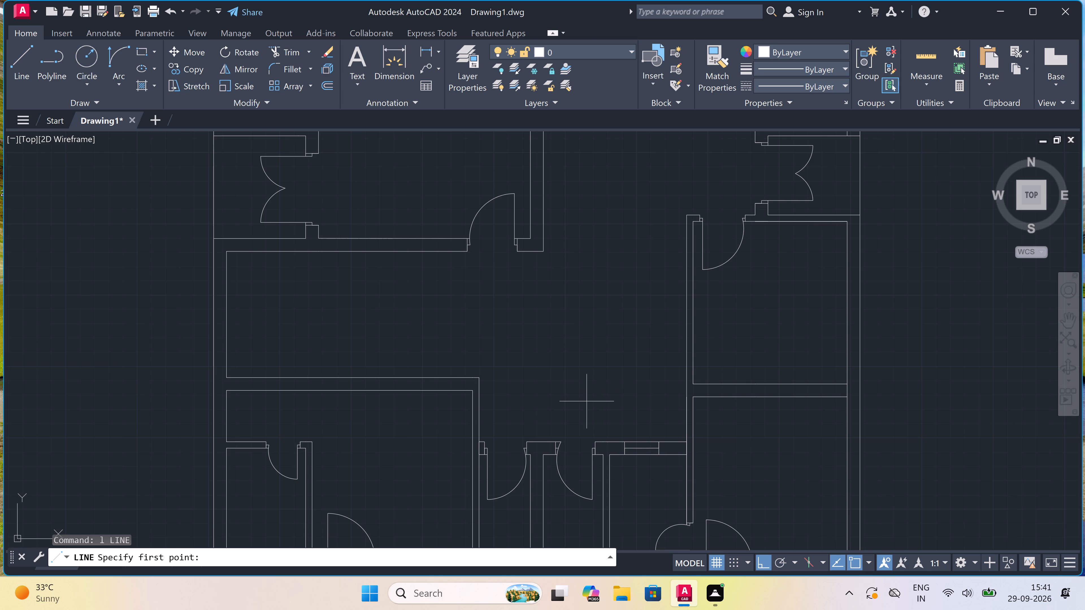
{"action": "left_click", "coordinate": [594, 438]}
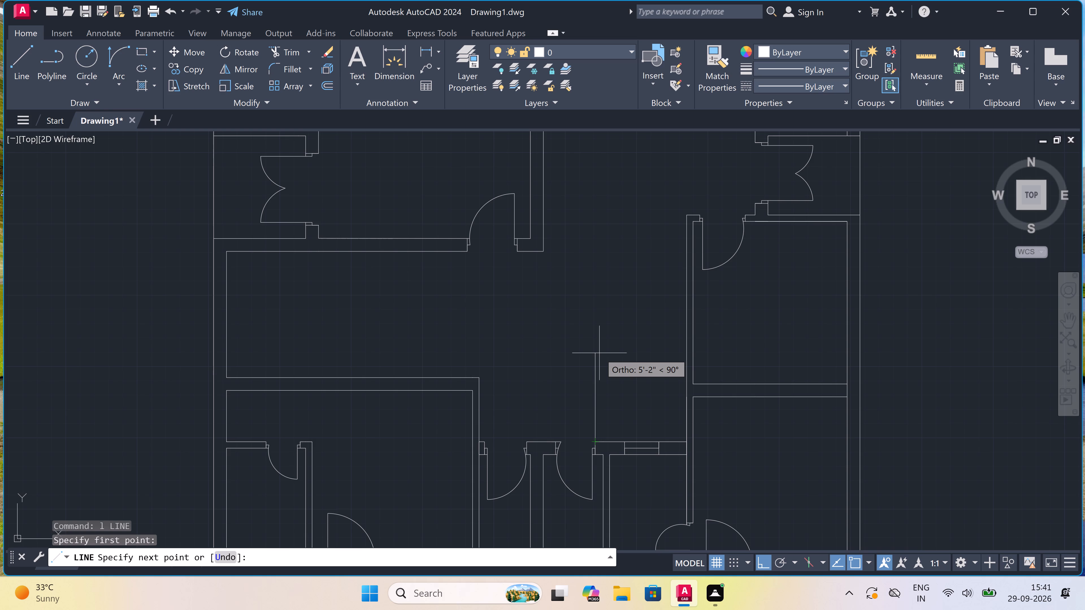
{"action": "key", "text": "4"}
{"action": "type", "text": "'9"}
{"action": "type", "text": "\""}
{"action": "key", "text": "space"}
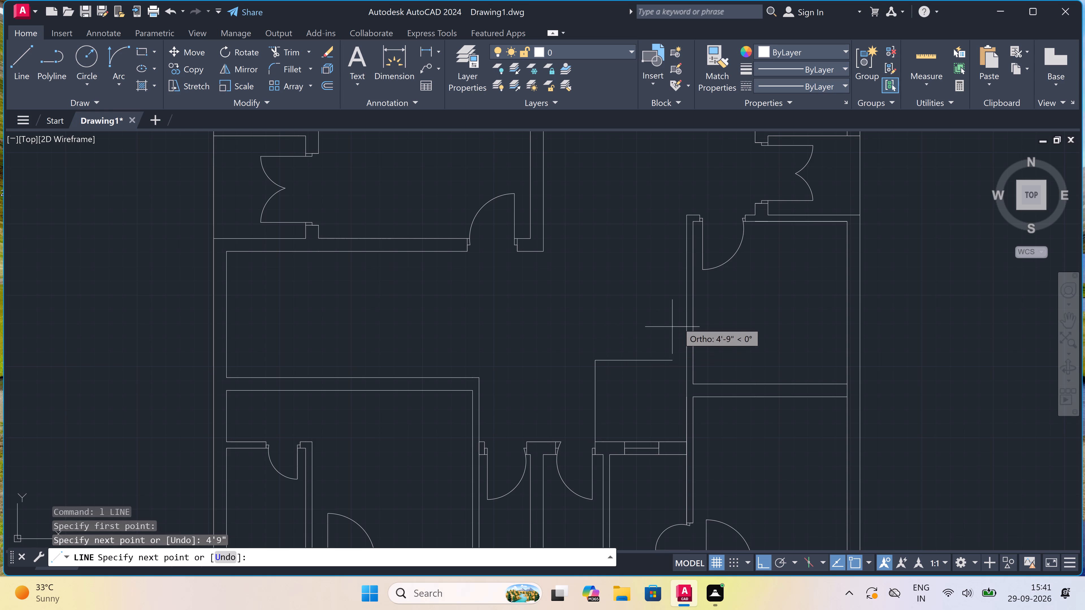
{"action": "left_click", "coordinate": [687, 360]}
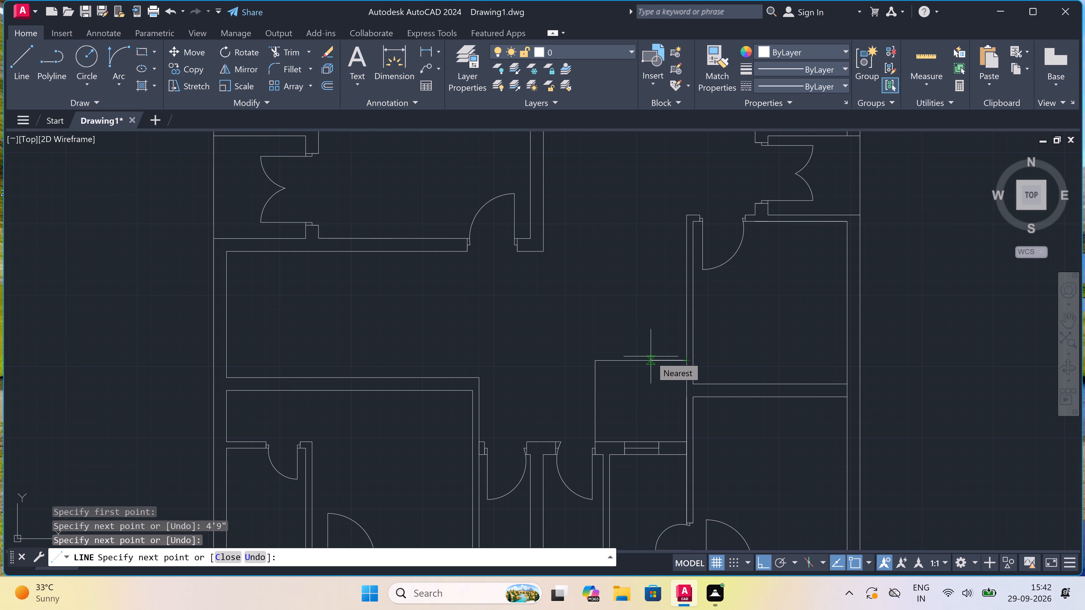
Continue the line 9" back west from the east room's wall, then south to the window wall's north face.
{"action": "key", "text": "4"}
{"action": "type", "text": ".5"}
{"action": "key", "text": "BackSpace"}
{"action": "key", "text": "BackSpace"}
{"action": "key", "text": "BackSpace"}
{"action": "key", "text": "9"}
{"action": "type", "text": "\""}
{"action": "key", "text": "space"}
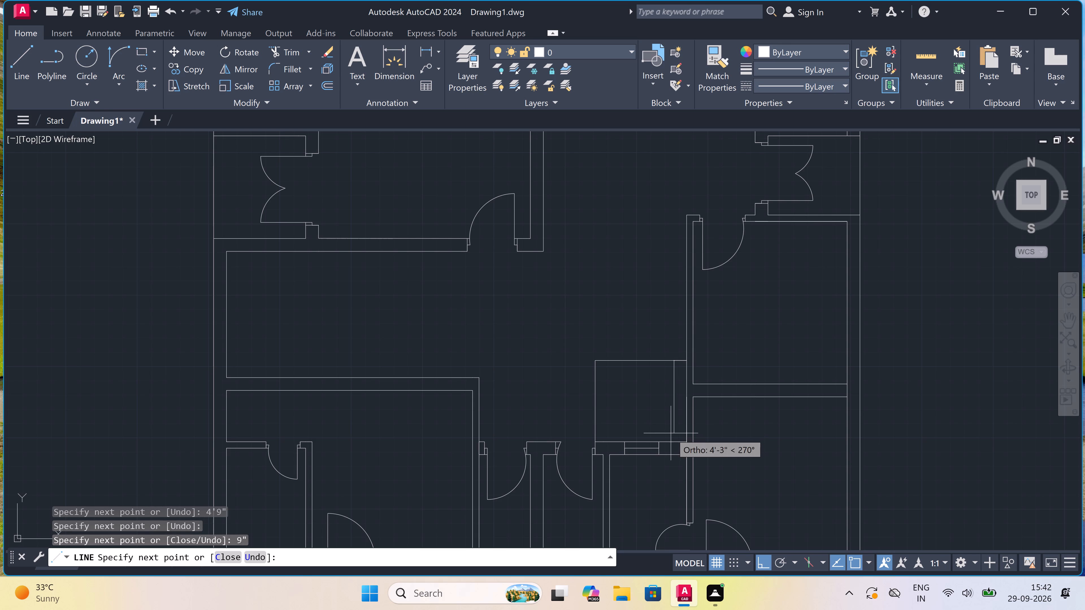
{"action": "scroll", "coordinate": [674, 442], "scroll_direction": "up", "scroll_amount": 3}
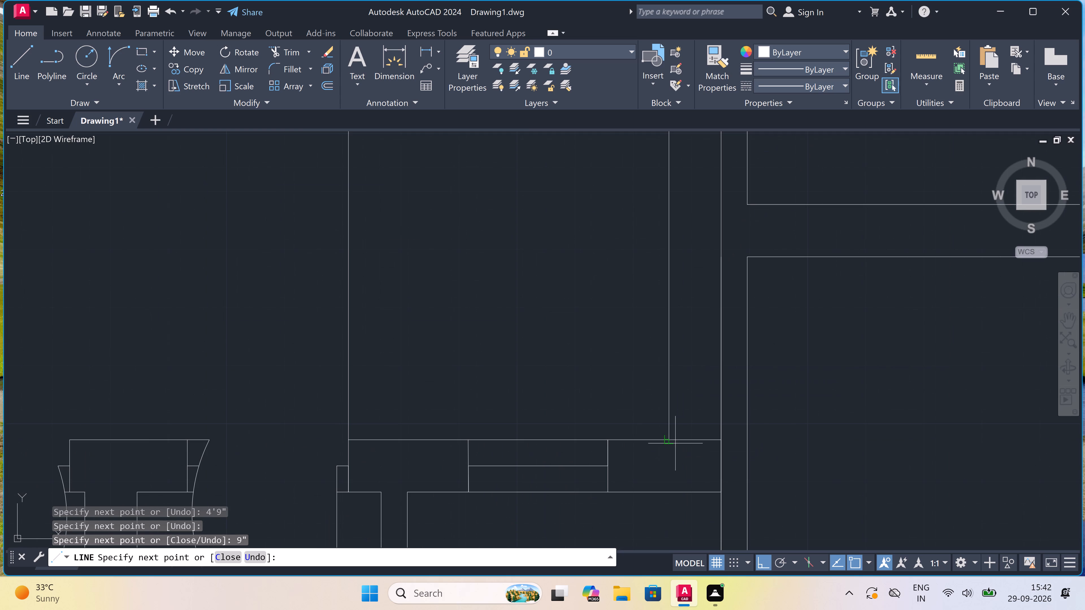
{"action": "left_click", "coordinate": [671, 441]}
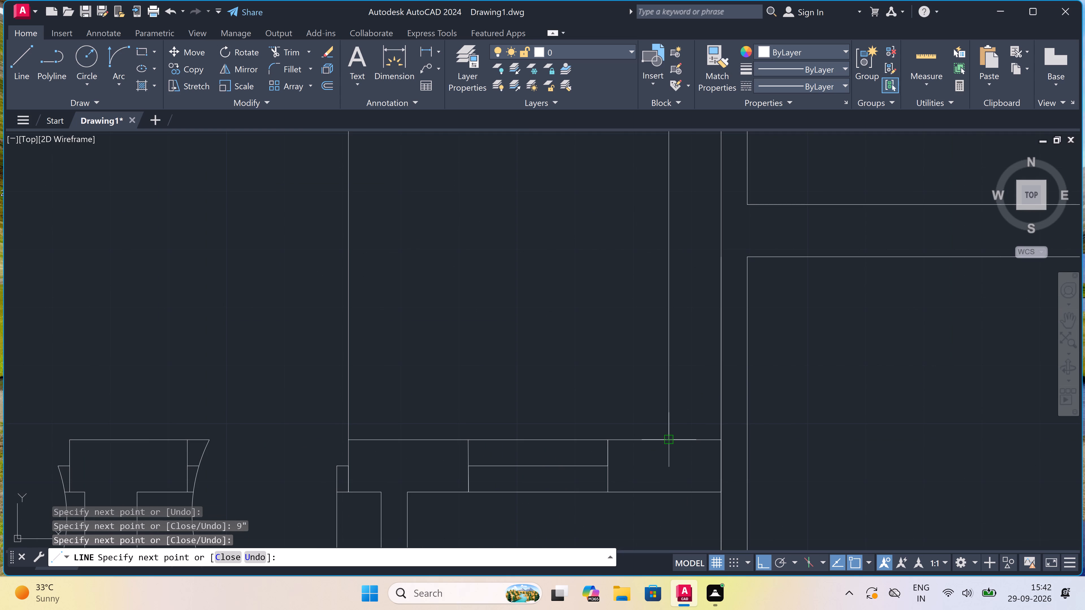
{"action": "key", "text": "Escape"}
Draw a line from the new inner vertical's north end, 9" south and then west to the enclosure's west line.
{"action": "key", "text": "space"}
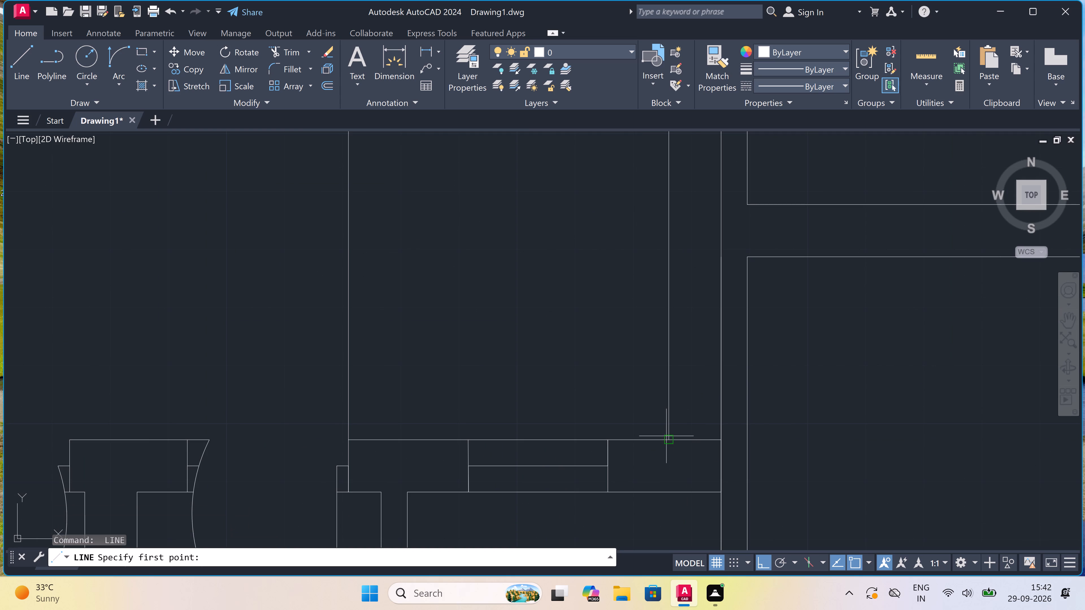
{"action": "scroll", "coordinate": [664, 439], "scroll_direction": "down", "scroll_amount": 2}
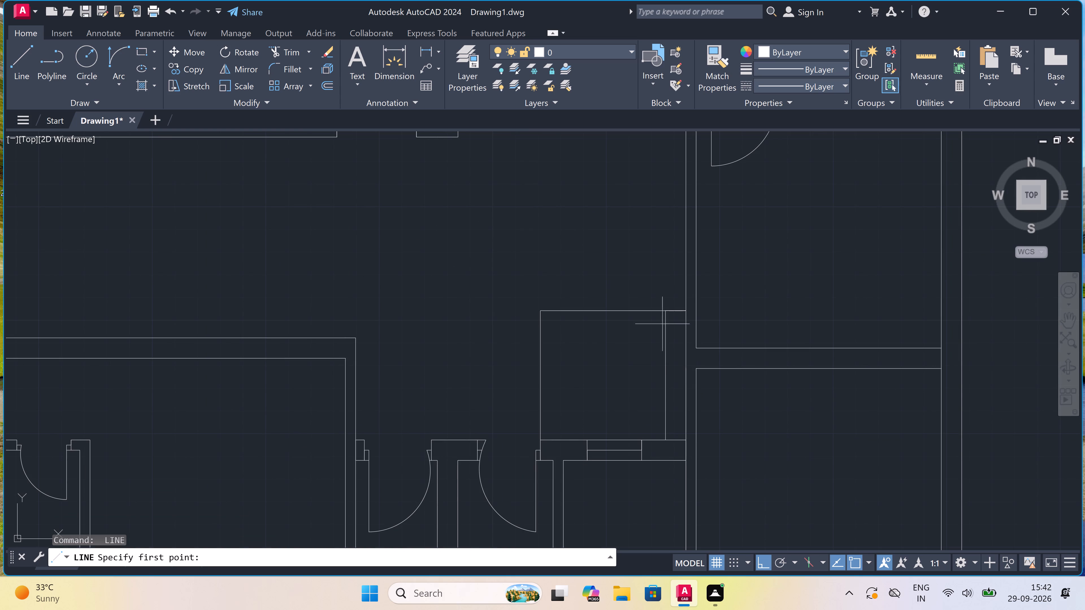
{"action": "scroll", "coordinate": [672, 312], "scroll_direction": "up", "scroll_amount": 1}
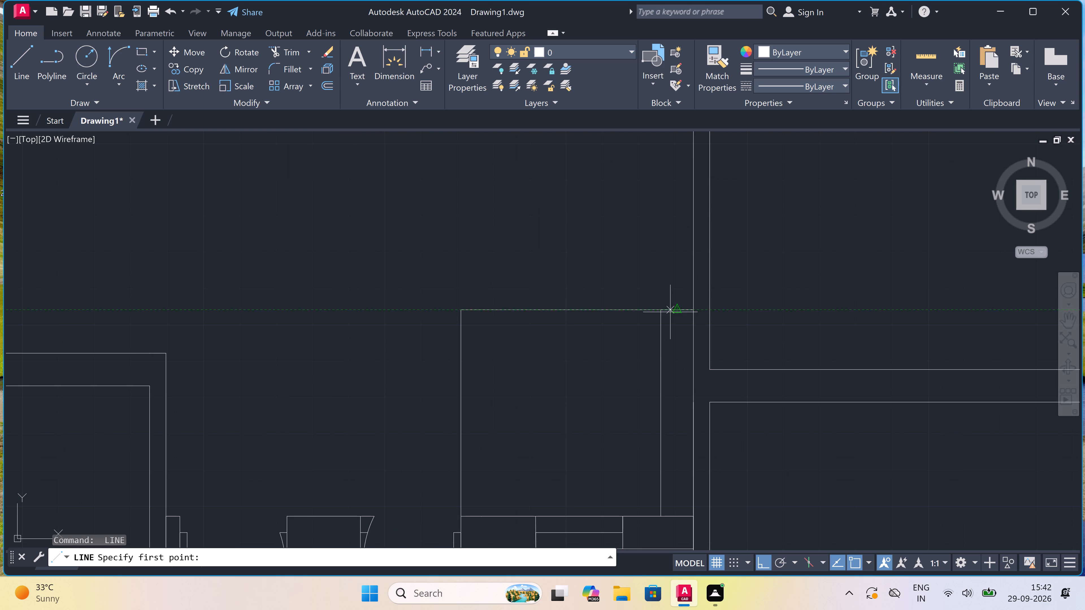
{"action": "left_click", "coordinate": [661, 310]}
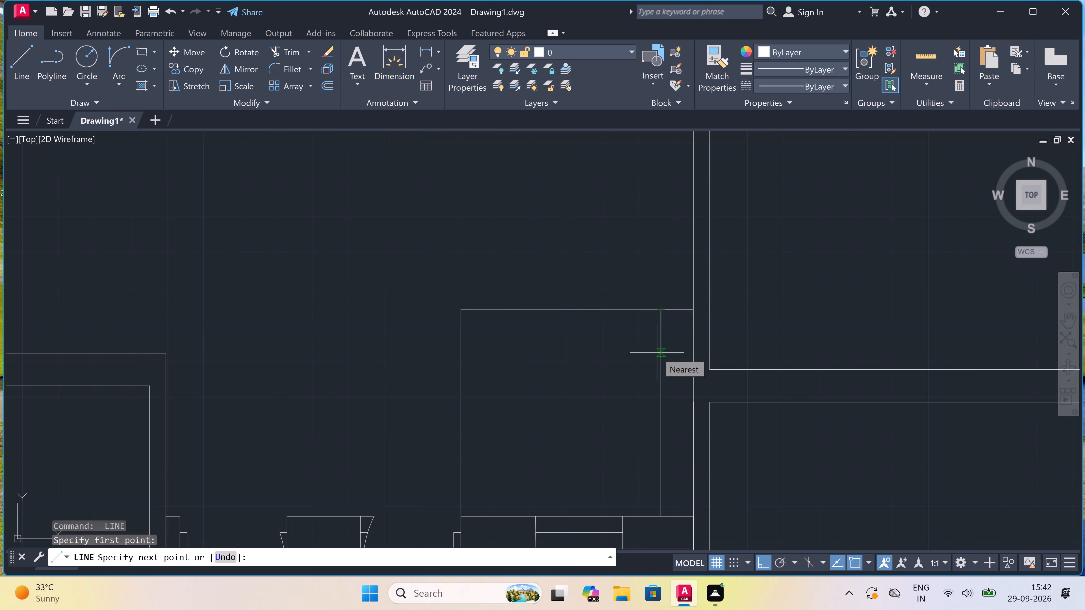
{"action": "key", "text": "9"}
{"action": "type", "text": "\""}
{"action": "key", "text": "space"}
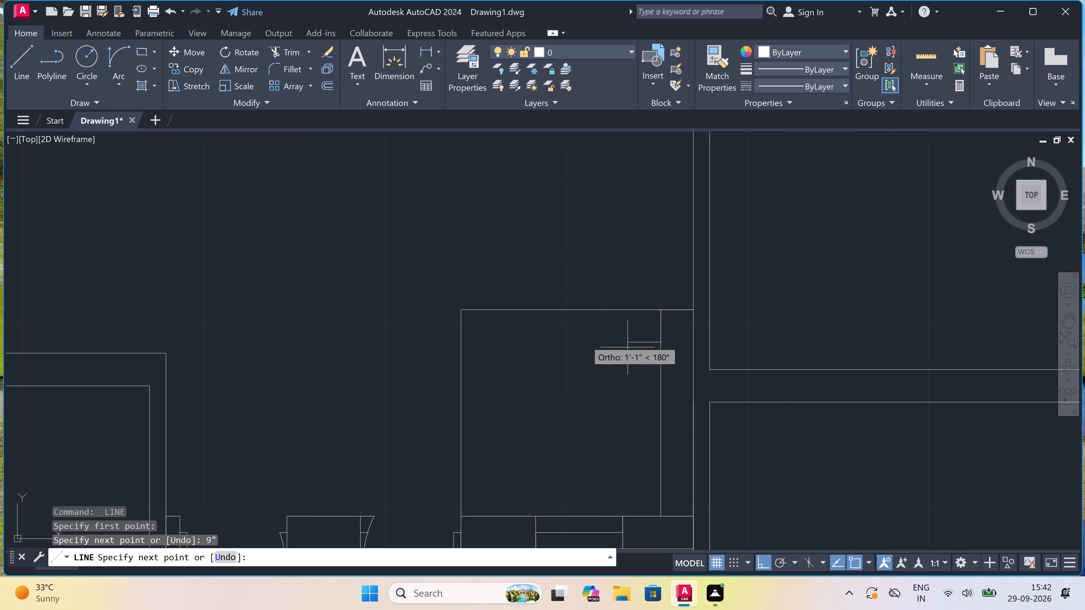
{"action": "left_click", "coordinate": [463, 343]}
{"action": "key", "text": "Escape"}
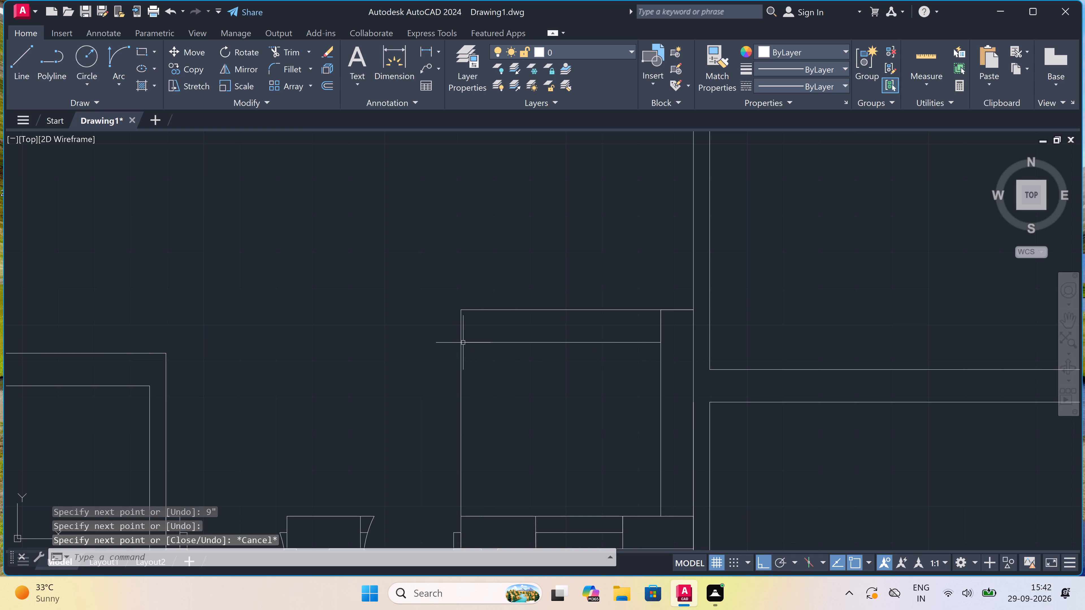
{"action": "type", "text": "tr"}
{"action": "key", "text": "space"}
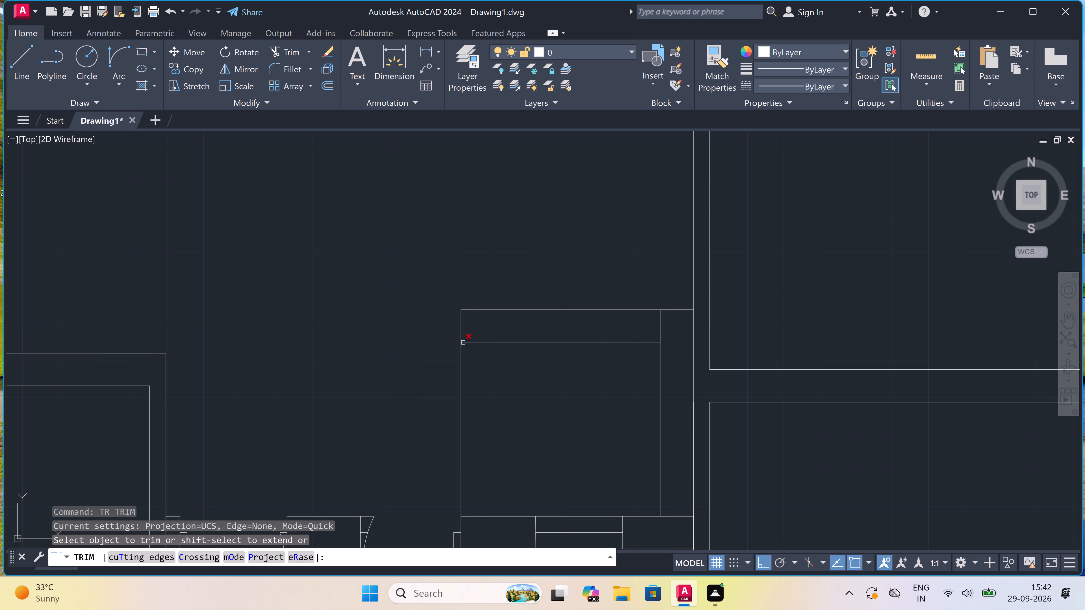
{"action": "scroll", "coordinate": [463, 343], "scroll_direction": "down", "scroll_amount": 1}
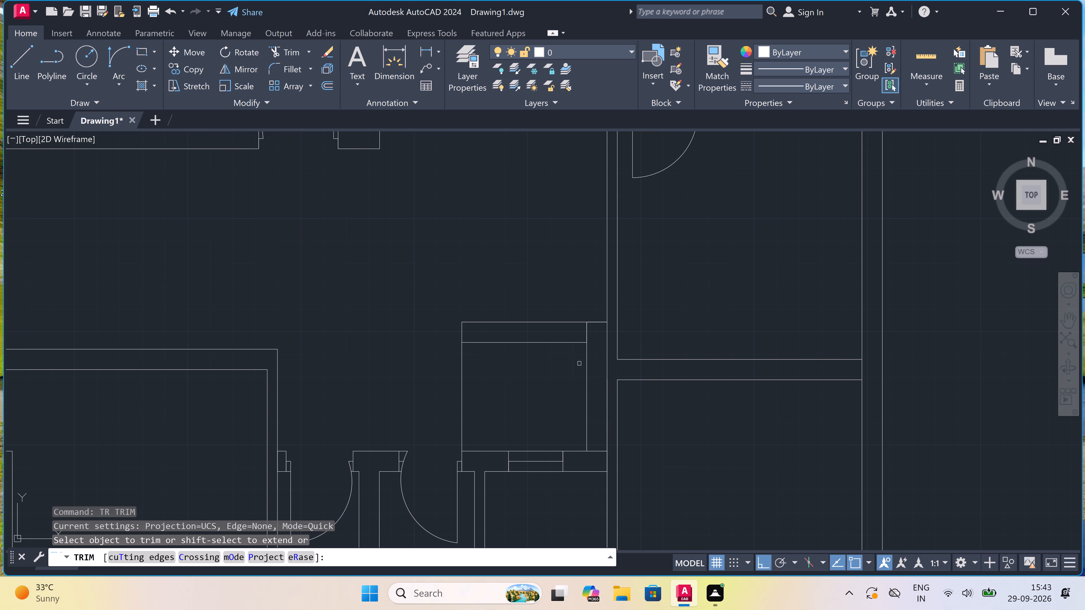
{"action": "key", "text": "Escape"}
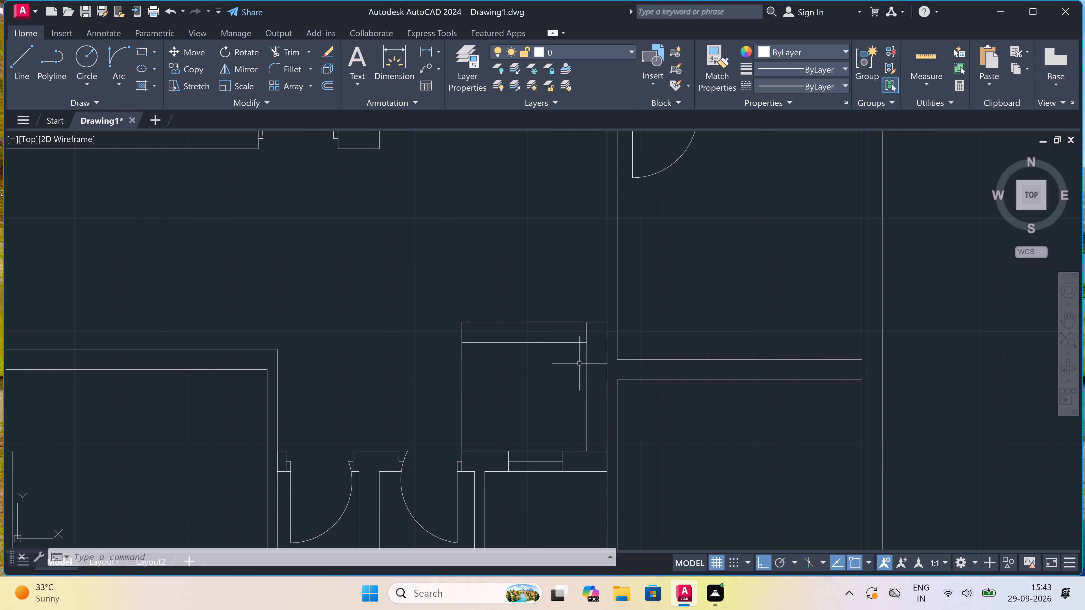
Trim the inner vertical's stub above the enclosure's inner corner and the window wall's north face between that vertical and the east wall.
{"action": "type", "text": "tr"}
{"action": "key", "text": "space"}
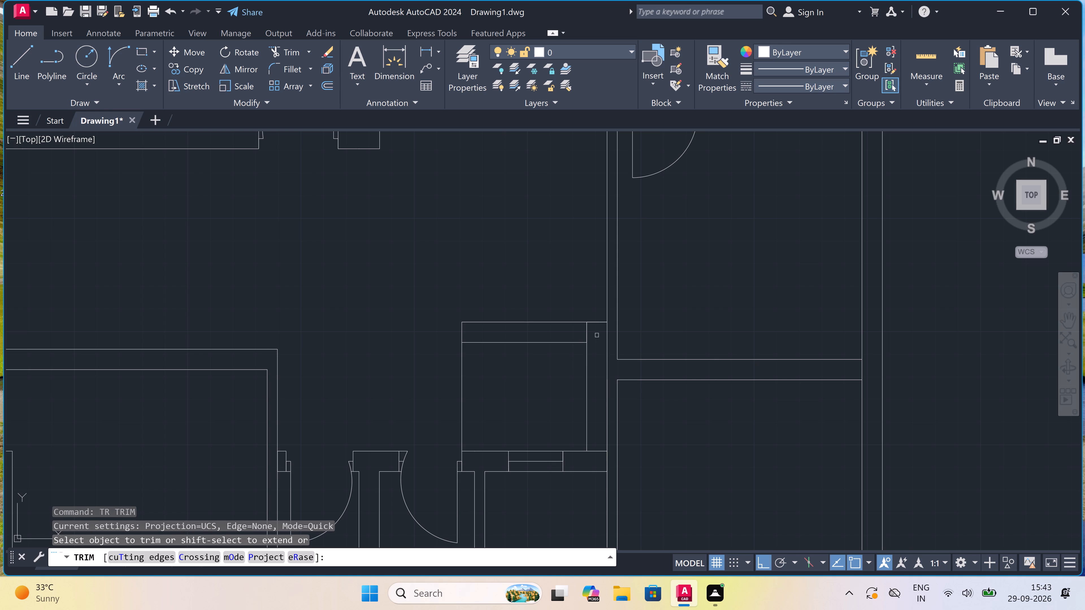
{"action": "scroll", "coordinate": [582, 327], "scroll_direction": "up", "scroll_amount": 1}
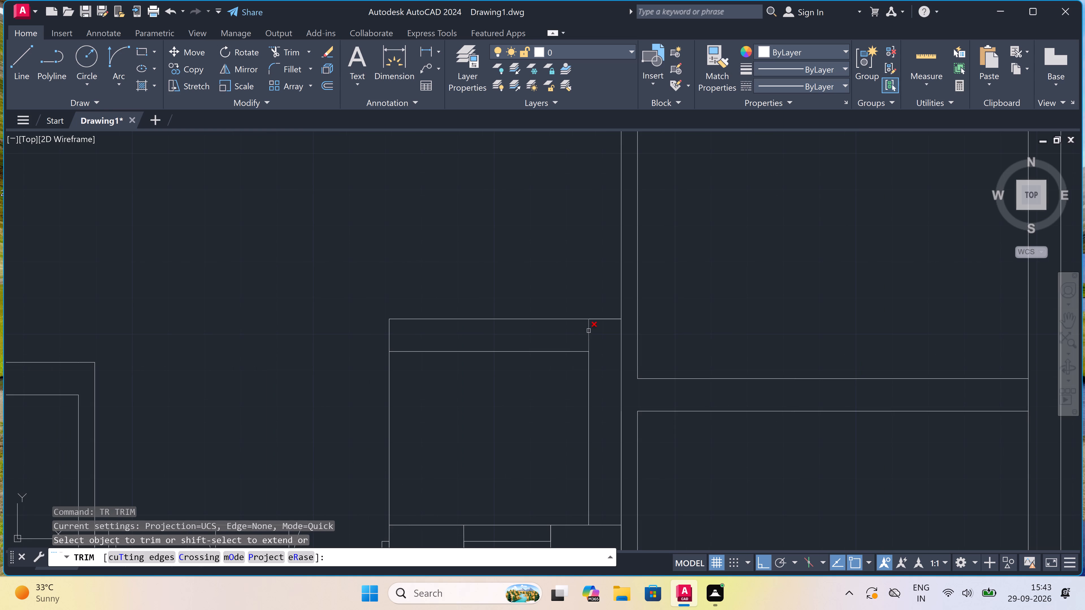
{"action": "left_click", "coordinate": [589, 331]}
{"action": "left_click", "coordinate": [589, 331]}
{"action": "scroll", "coordinate": [589, 331], "scroll_direction": "down", "scroll_amount": 1}
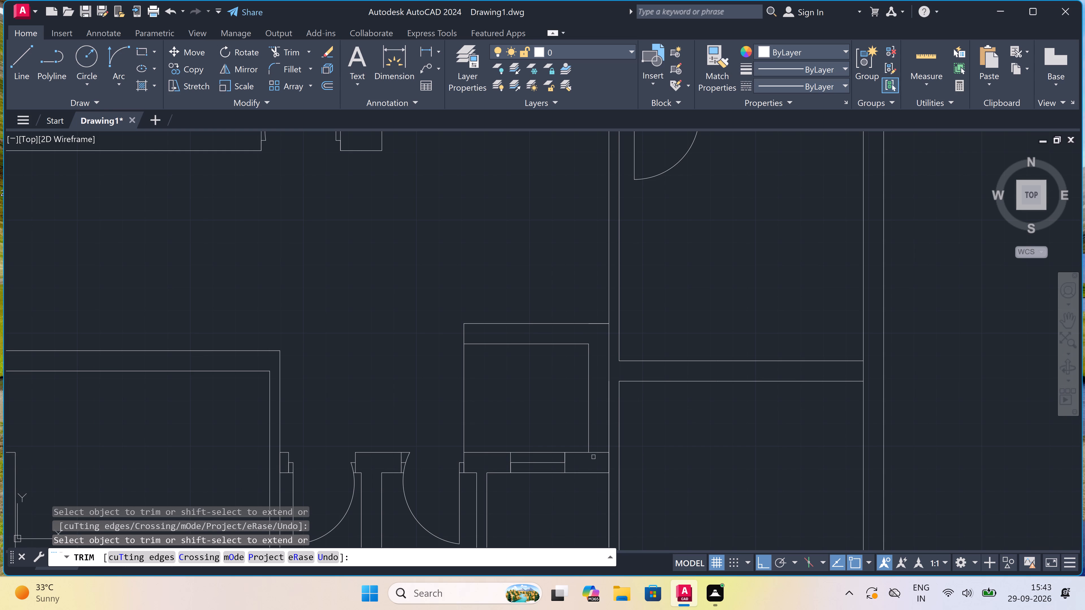
{"action": "left_click", "coordinate": [596, 450]}
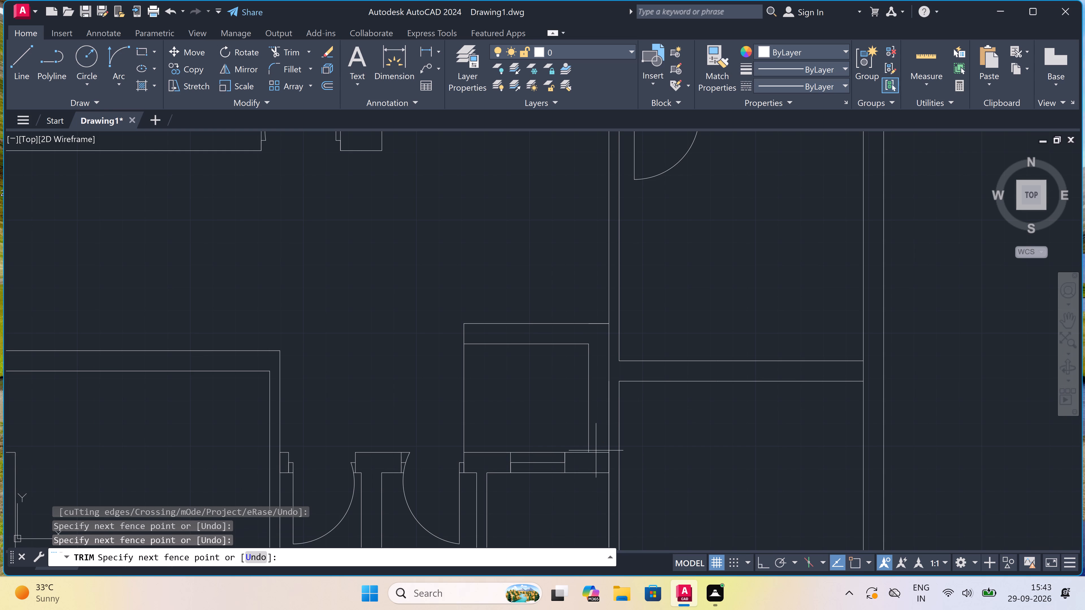
{"action": "left_click", "coordinate": [595, 454]}
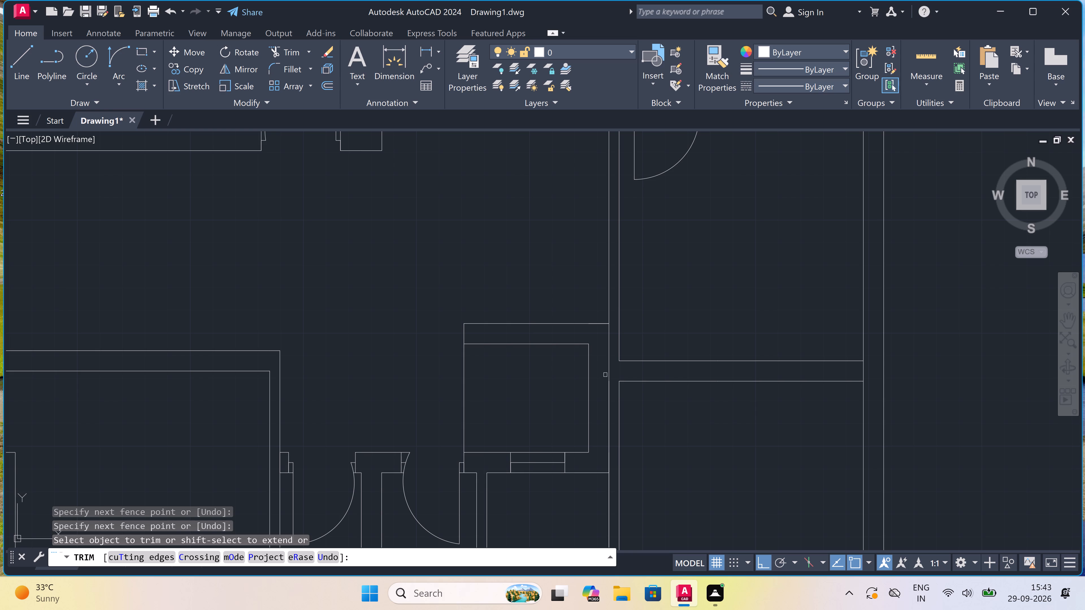
{"action": "key", "text": "Escape"}
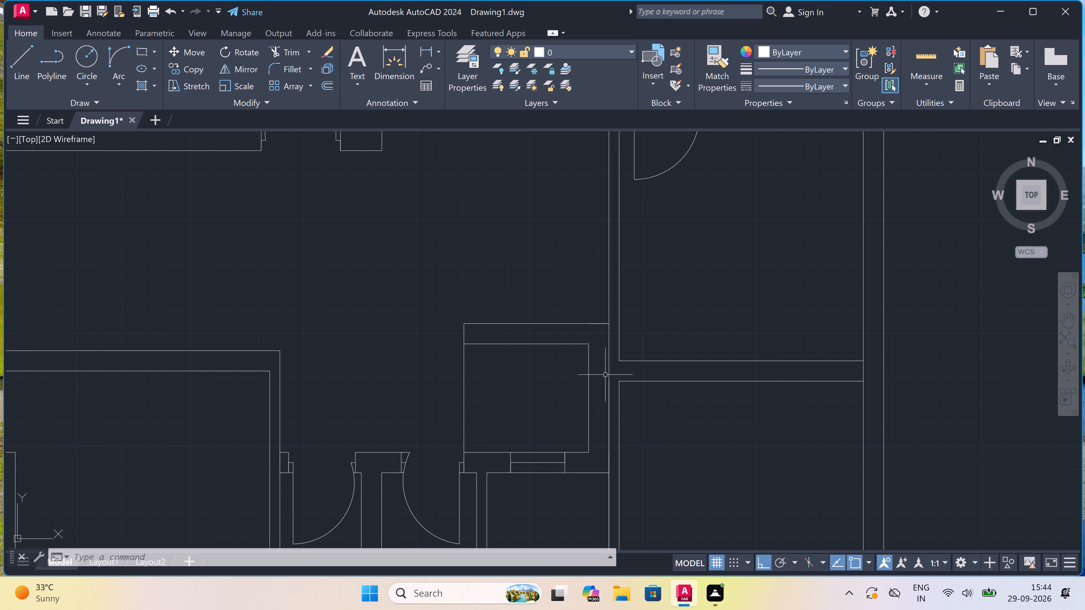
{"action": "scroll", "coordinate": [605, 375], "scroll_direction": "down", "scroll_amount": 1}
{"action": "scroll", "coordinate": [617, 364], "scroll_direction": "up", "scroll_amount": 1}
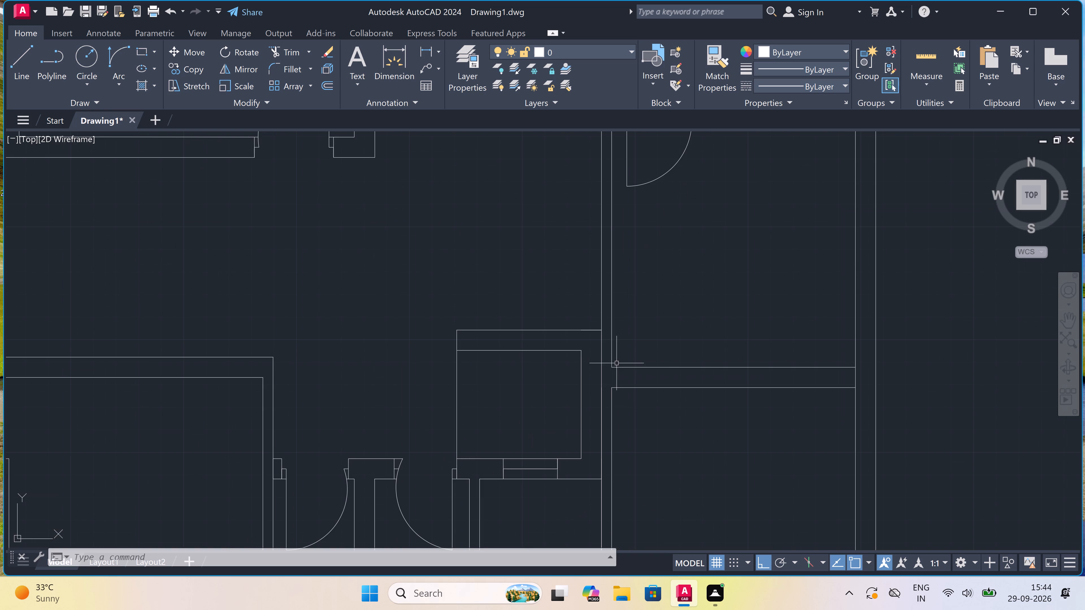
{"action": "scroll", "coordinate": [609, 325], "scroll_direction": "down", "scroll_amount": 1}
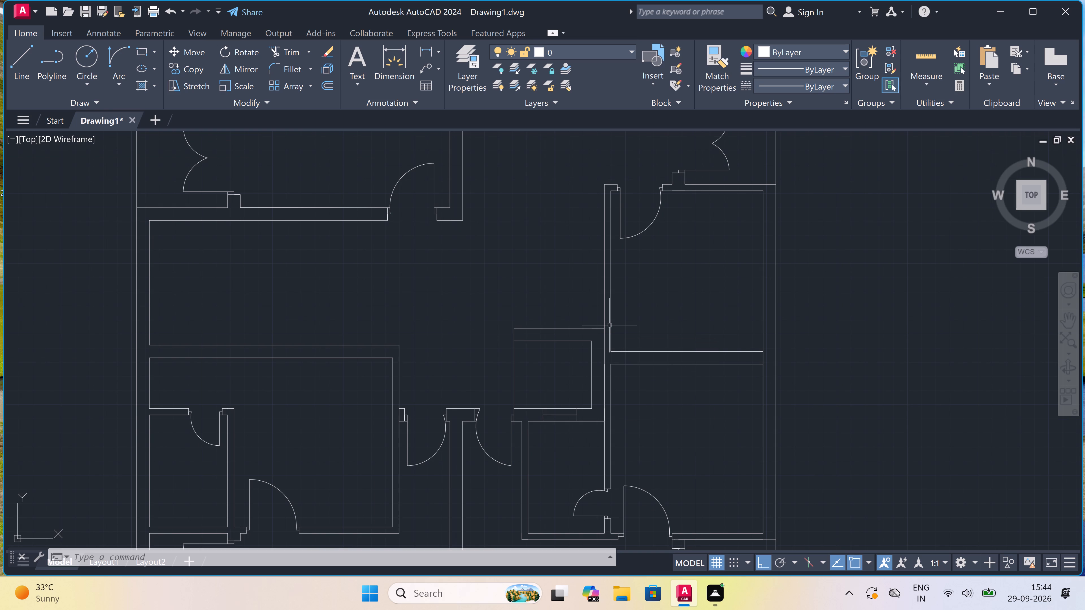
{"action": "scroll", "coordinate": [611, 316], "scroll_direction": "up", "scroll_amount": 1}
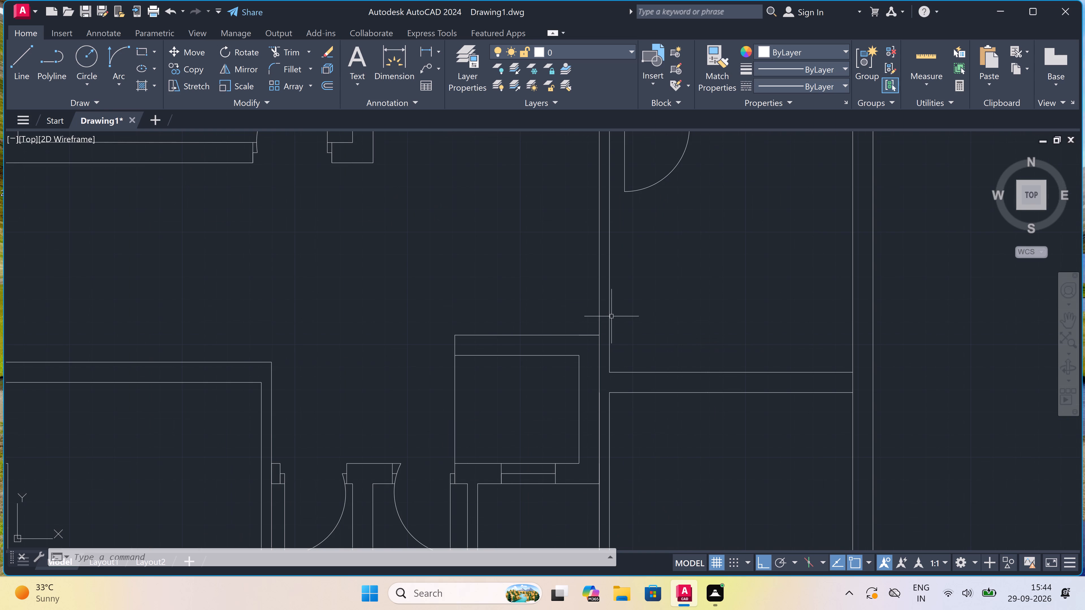
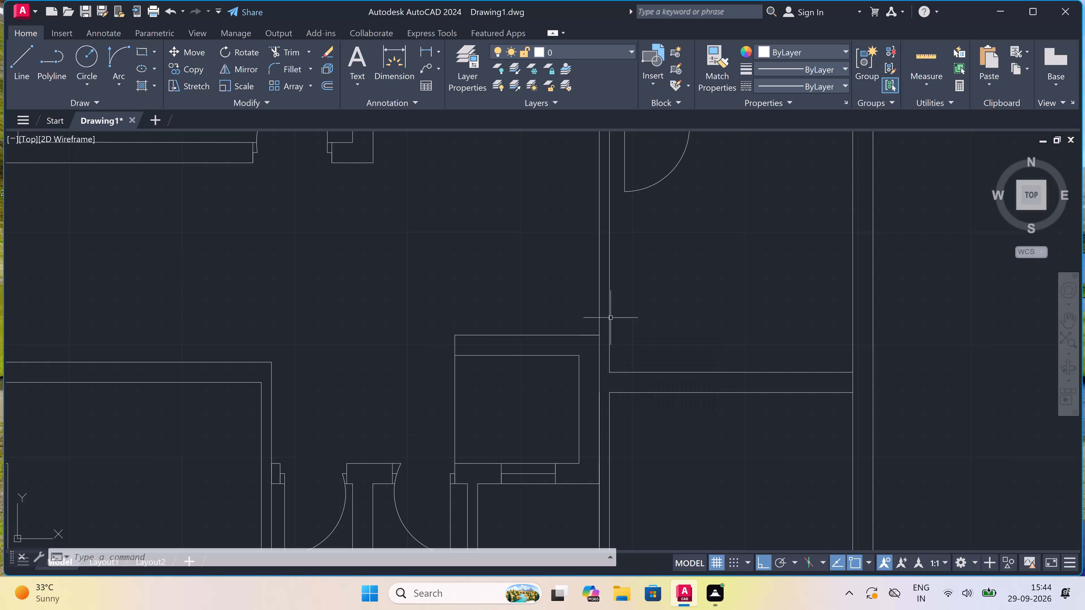
Draw a line from the inner vertical's south end east to the wall's east face, 9" west, north to the enclosure's top line, then 9" south.
{"action": "scroll", "coordinate": [605, 328], "scroll_direction": "down", "scroll_amount": 2}
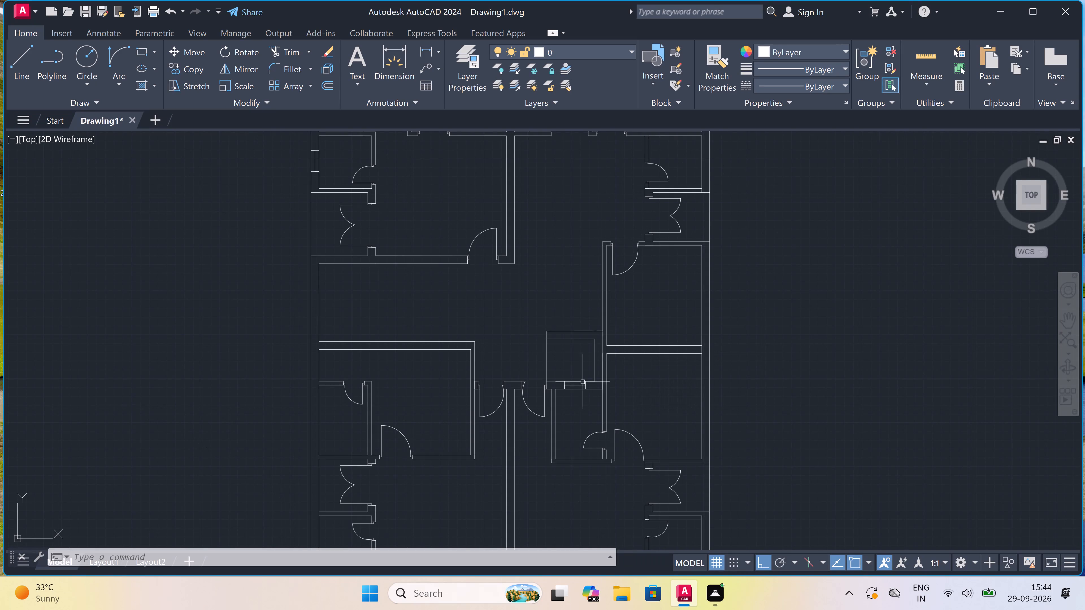
{"action": "scroll", "coordinate": [585, 369], "scroll_direction": "up", "scroll_amount": 2}
{"action": "scroll", "coordinate": [597, 349], "scroll_direction": "up", "scroll_amount": 1}
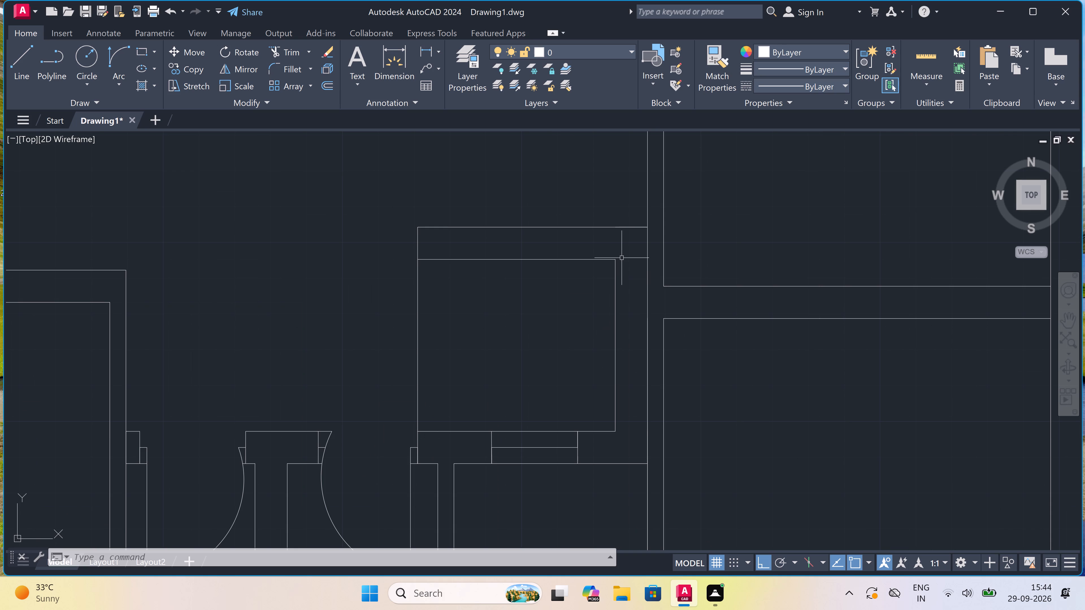
{"action": "type", "text": "l"}
{"action": "key", "text": "space"}
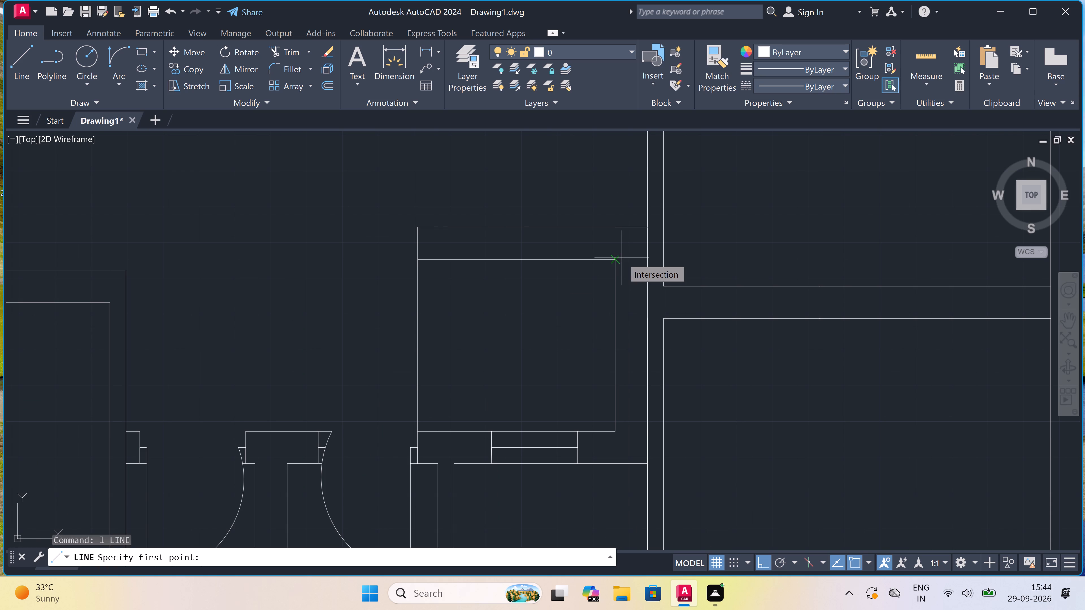
{"action": "left_click", "coordinate": [613, 429]}
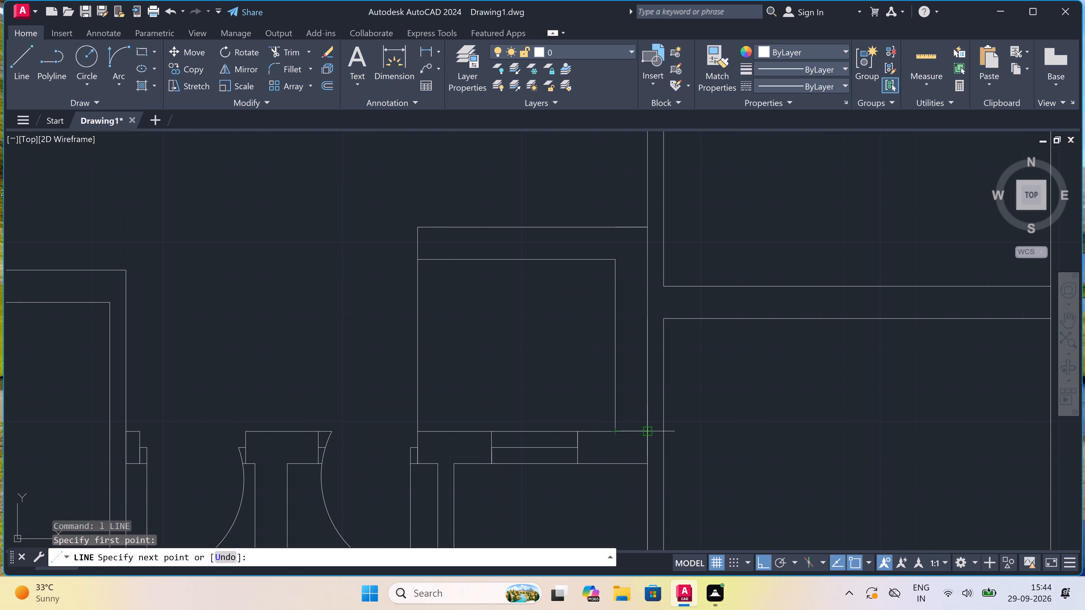
{"action": "left_click", "coordinate": [661, 431]}
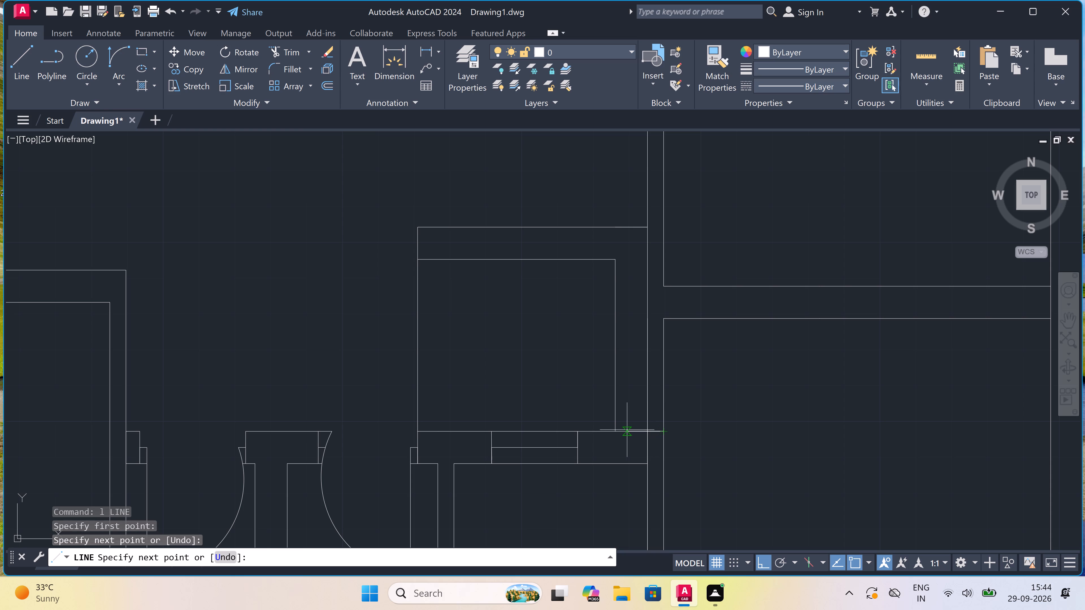
{"action": "key", "text": "9"}
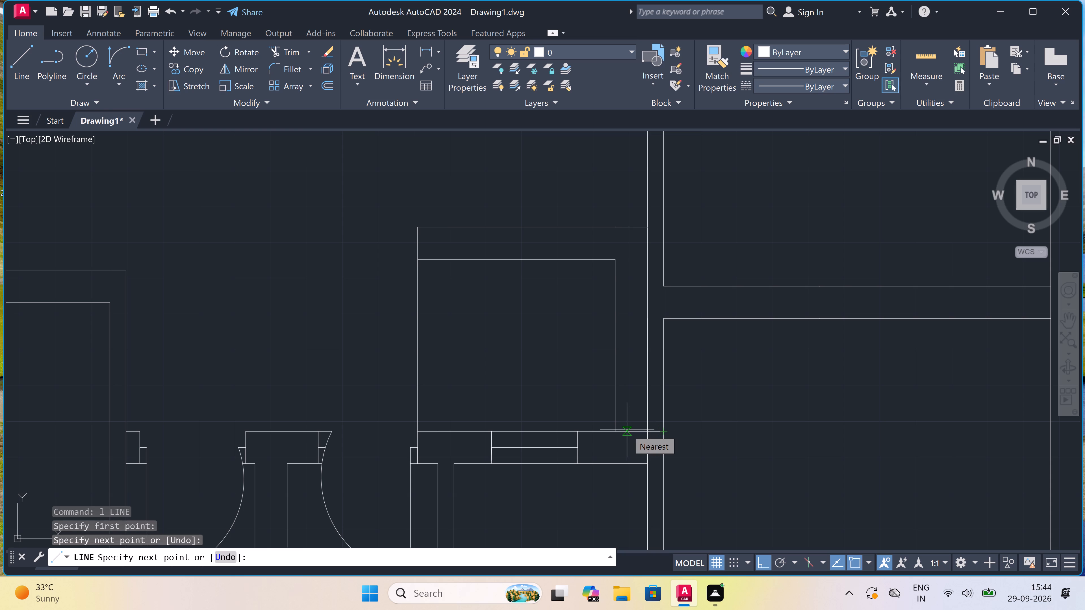
{"action": "type", "text": "\""}
{"action": "key", "text": "space"}
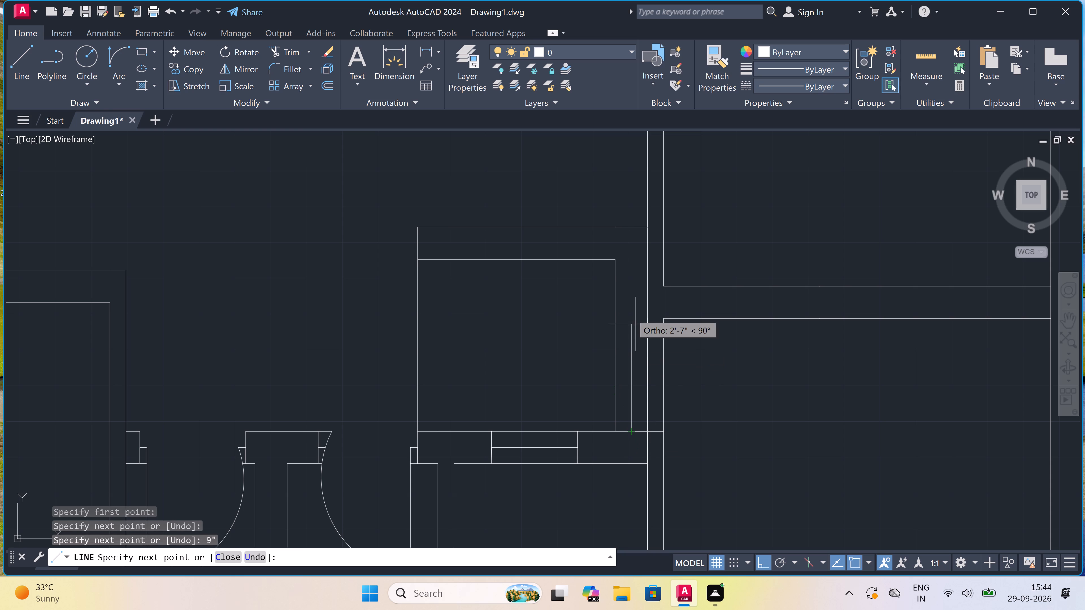
{"action": "left_click", "coordinate": [630, 226]}
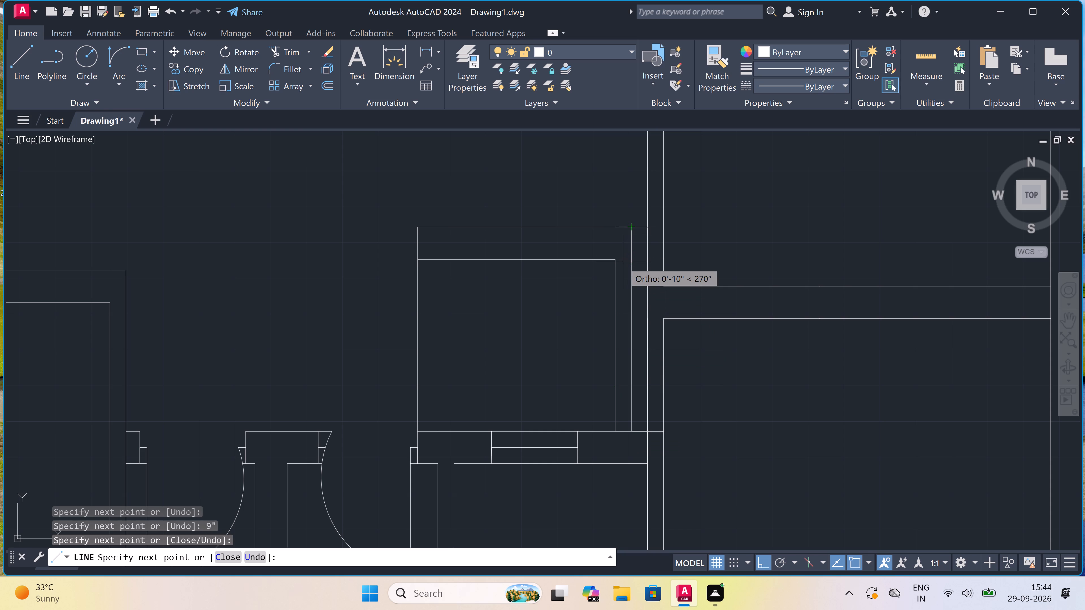
{"action": "key", "text": "9"}
{"action": "type", "text": "\""}
{"action": "key", "text": "space"}
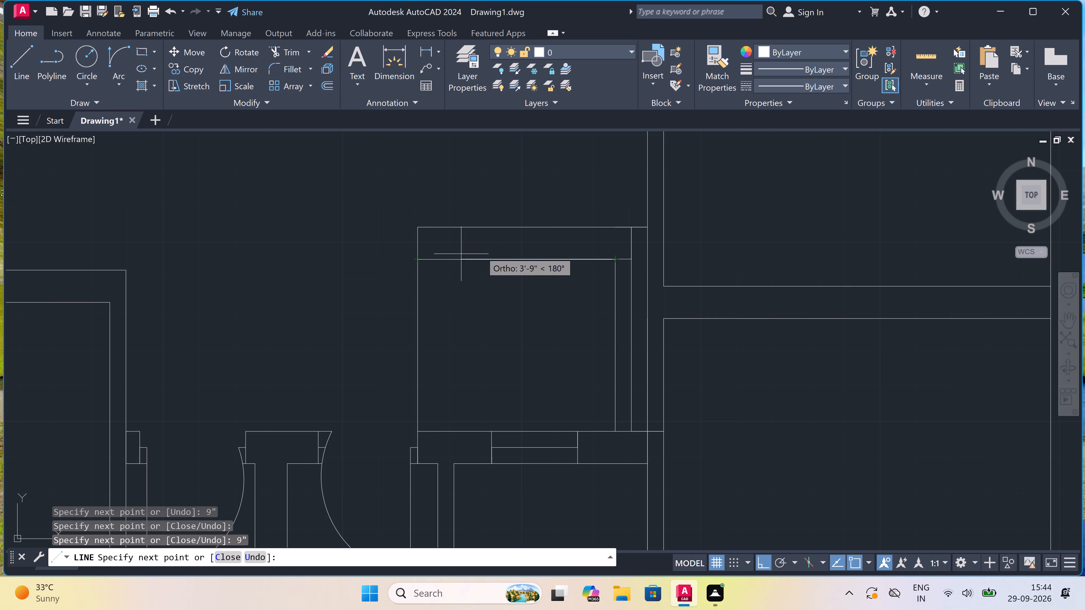
{"action": "key", "text": "Escape"}
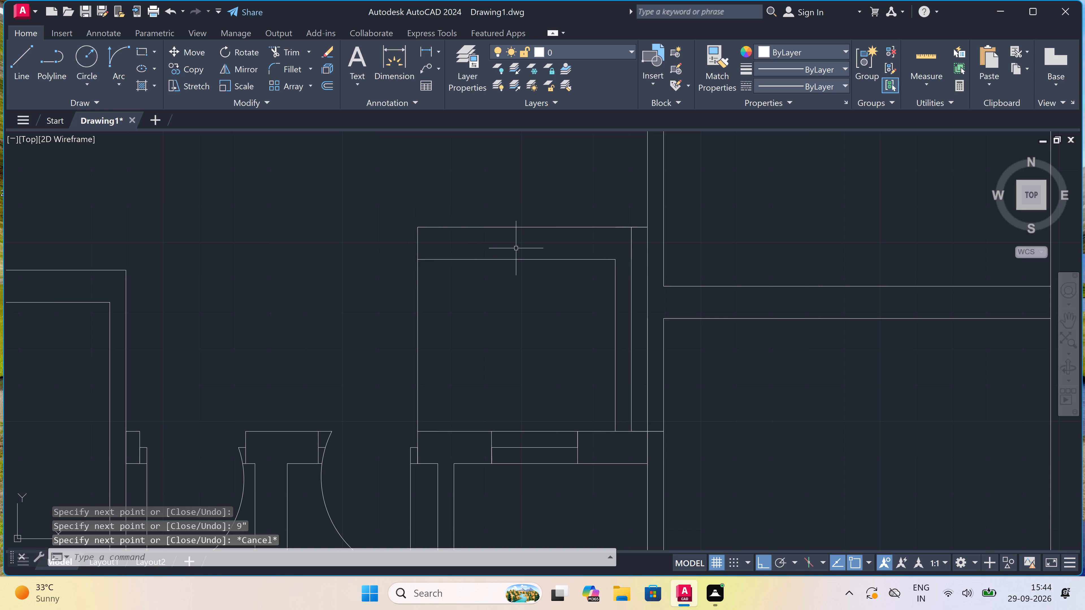
Trim away the enclosure's old inner vertical and the east room wall's west face between the enclosure's top line and the window wall.
{"action": "type", "text": "tr"}
{"action": "key", "text": "space"}
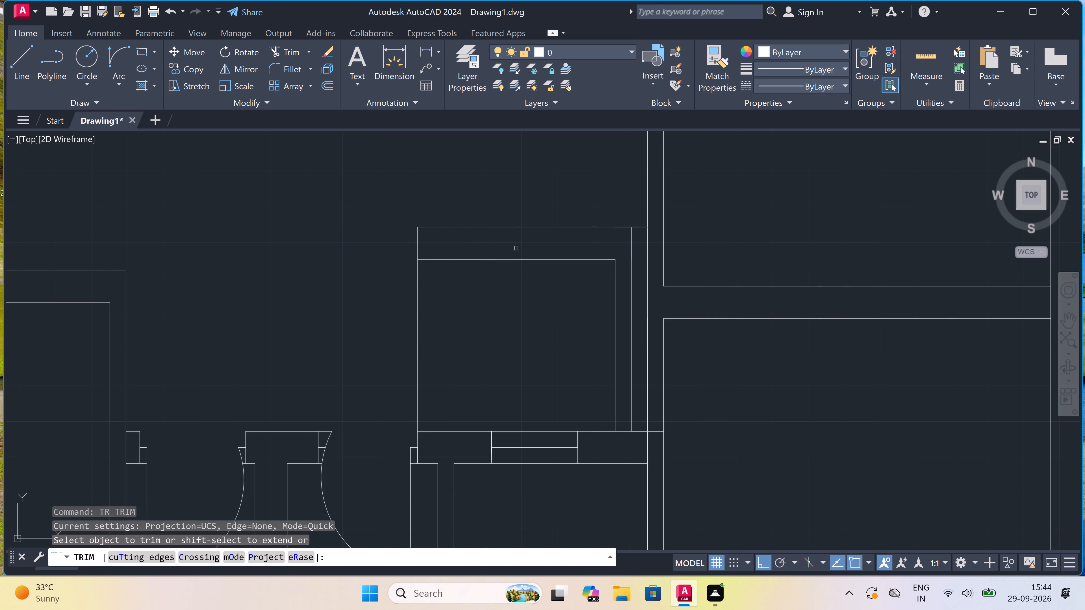
{"action": "left_click", "coordinate": [624, 283]}
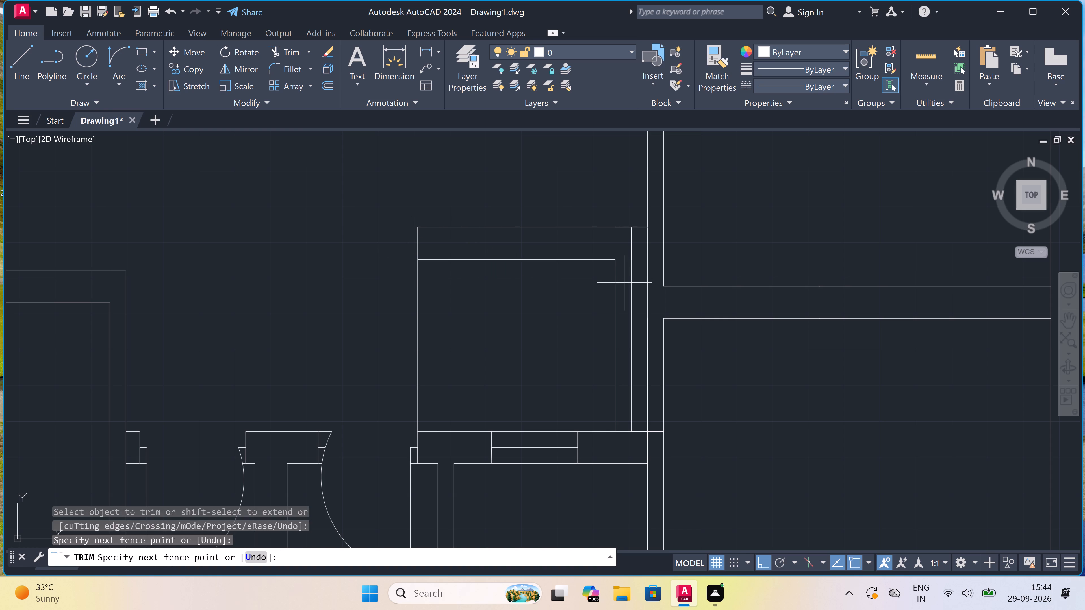
{"action": "left_click", "coordinate": [567, 314]}
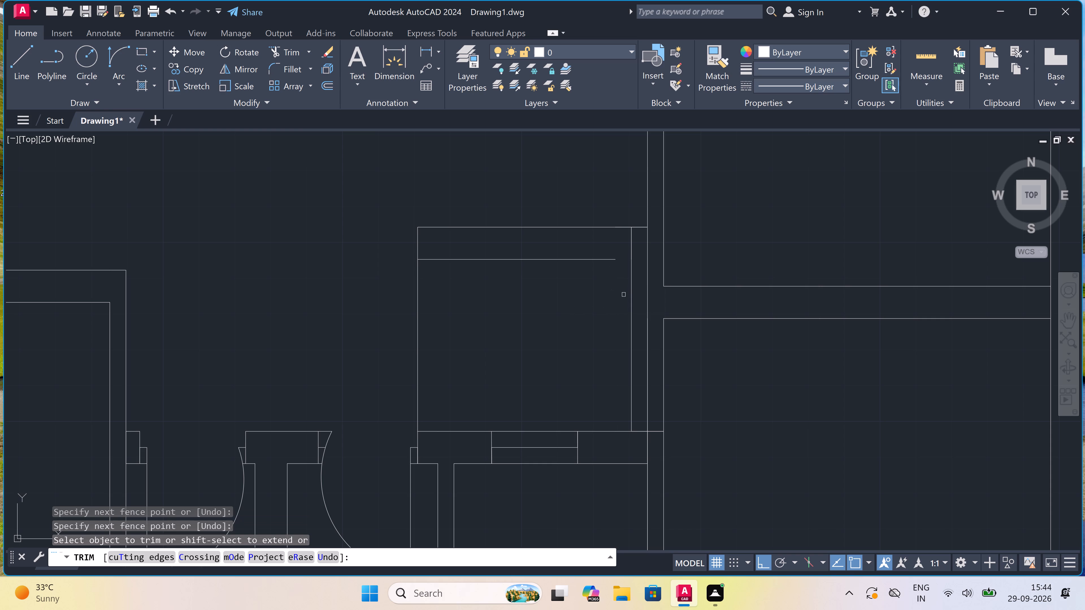
{"action": "left_click", "coordinate": [648, 289]}
{"action": "left_click", "coordinate": [648, 335]}
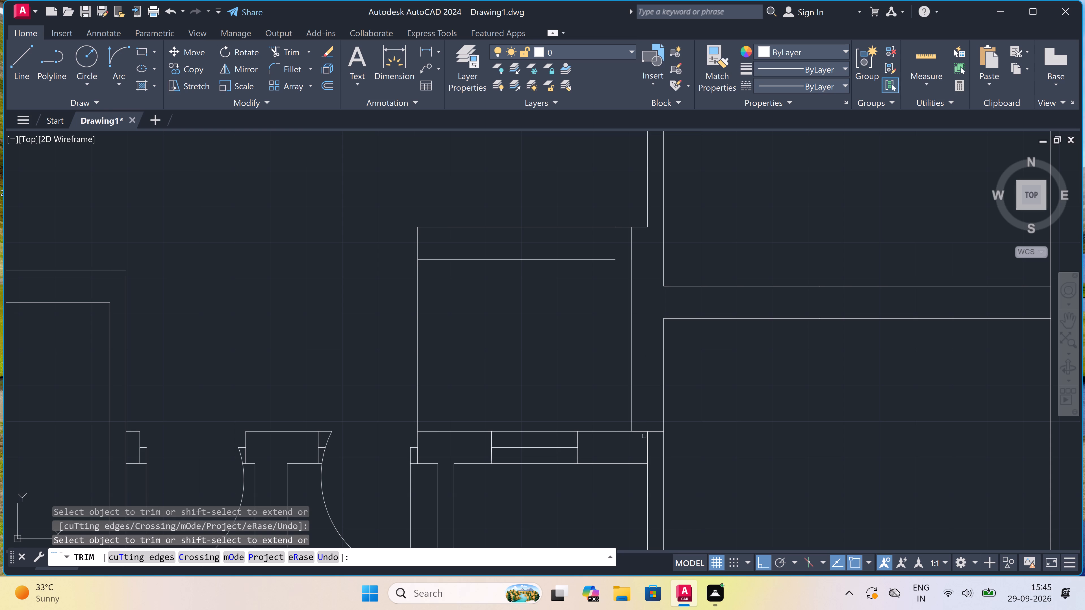
Trim the window wall's north-face line where it crosses the east room's wall.
{"action": "scroll", "coordinate": [645, 427], "scroll_direction": "down", "scroll_amount": 1}
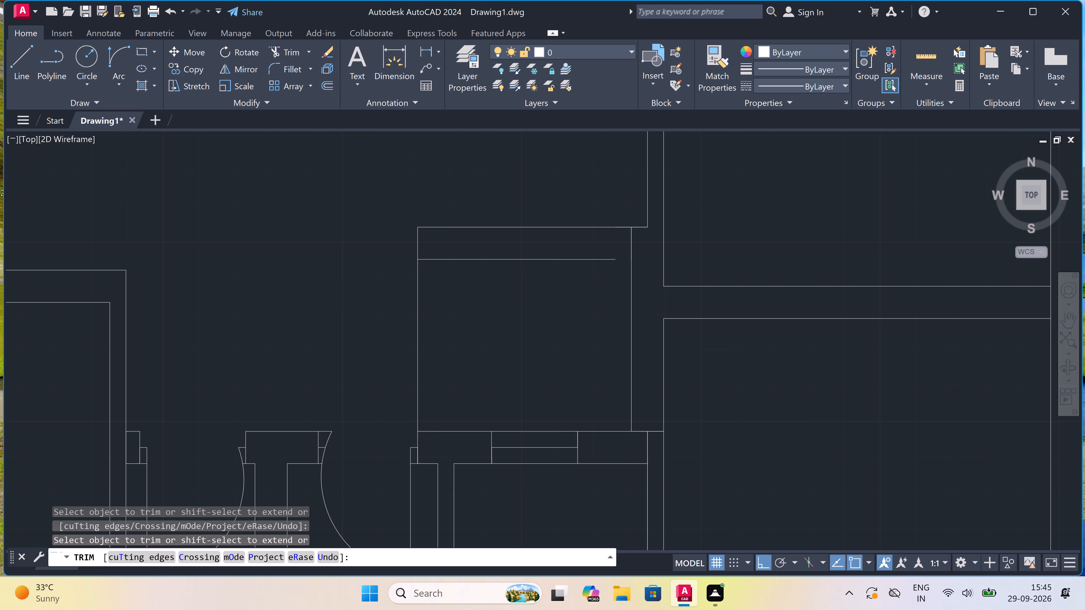
{"action": "scroll", "coordinate": [645, 427], "scroll_direction": "down", "scroll_amount": 1}
{"action": "scroll", "coordinate": [647, 429], "scroll_direction": "up", "scroll_amount": 3}
{"action": "left_click", "coordinate": [647, 428]}
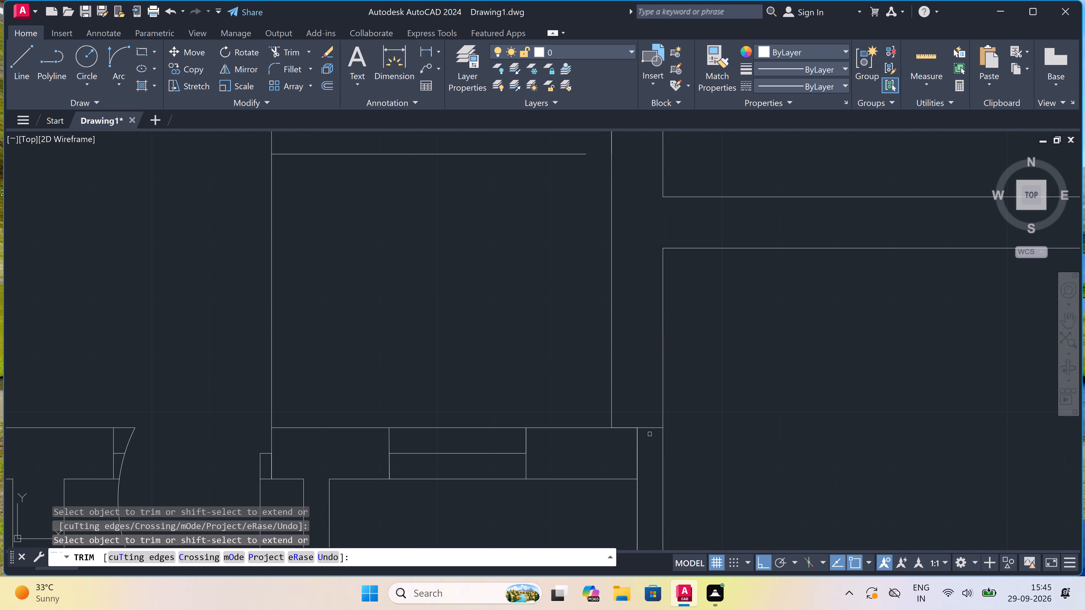
{"action": "left_click", "coordinate": [650, 434]}
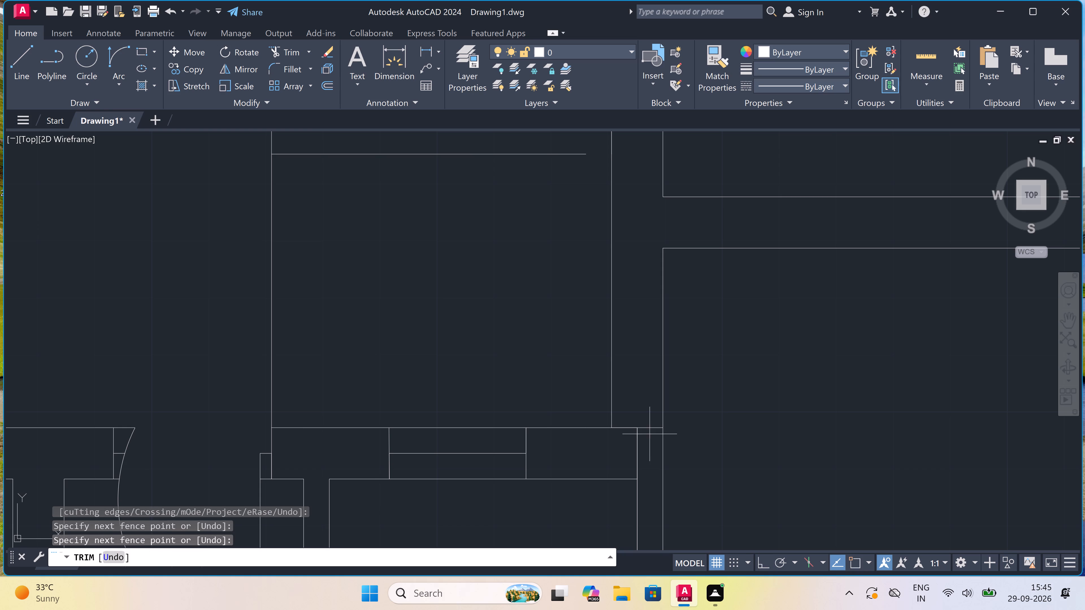
{"action": "left_click", "coordinate": [647, 391]}
{"action": "scroll", "coordinate": [641, 388], "scroll_direction": "down", "scroll_amount": 2}
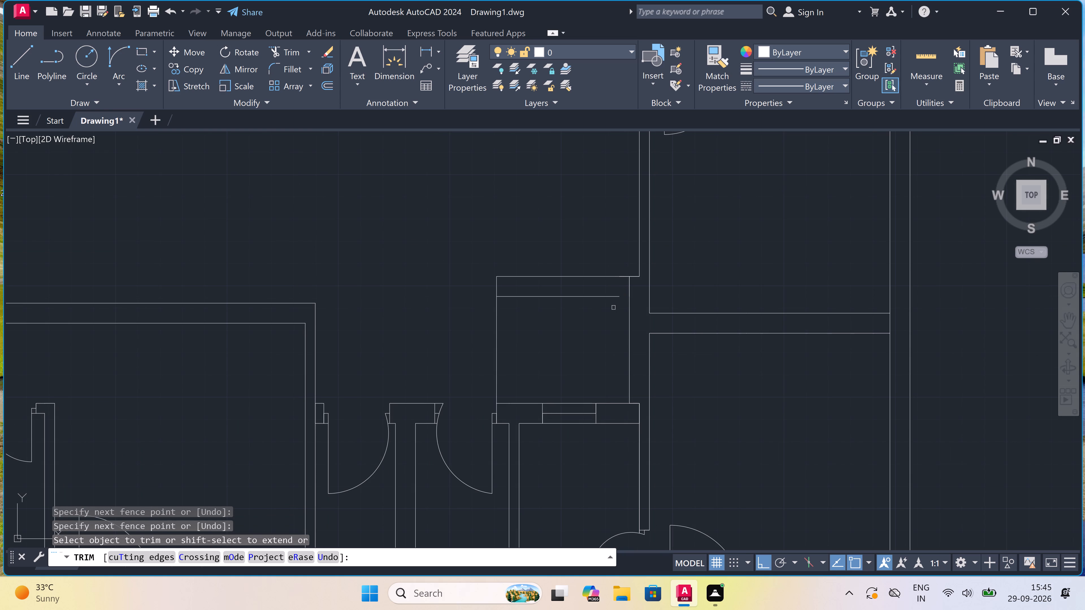
{"action": "key", "text": "Escape"}
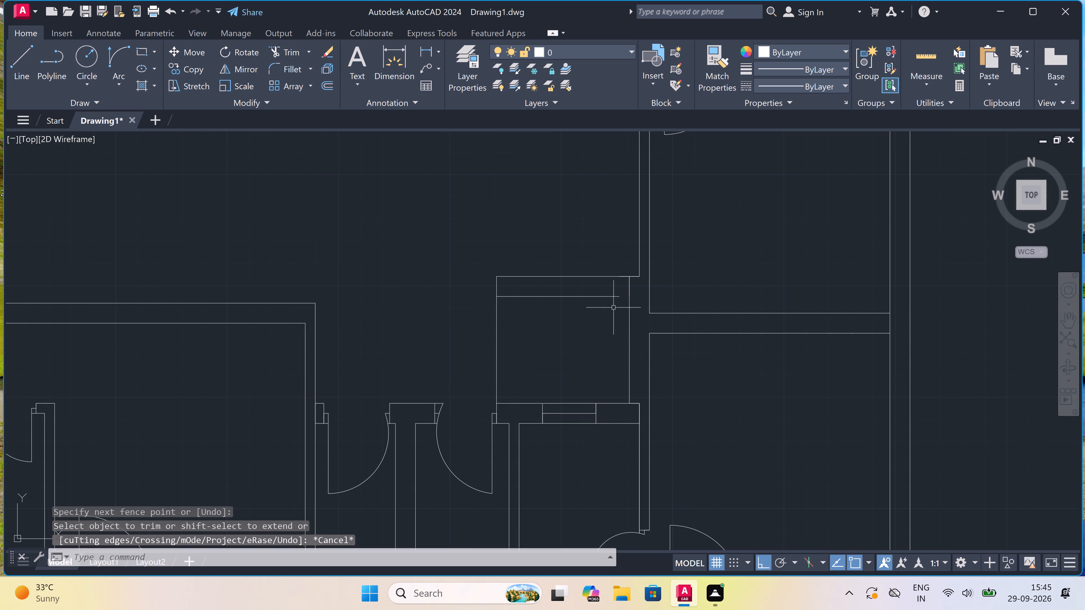
Extend the enclosure's inner horizontal line east to the new inner vertical.
{"action": "type", "text": "ex"}
{"action": "key", "text": "space"}
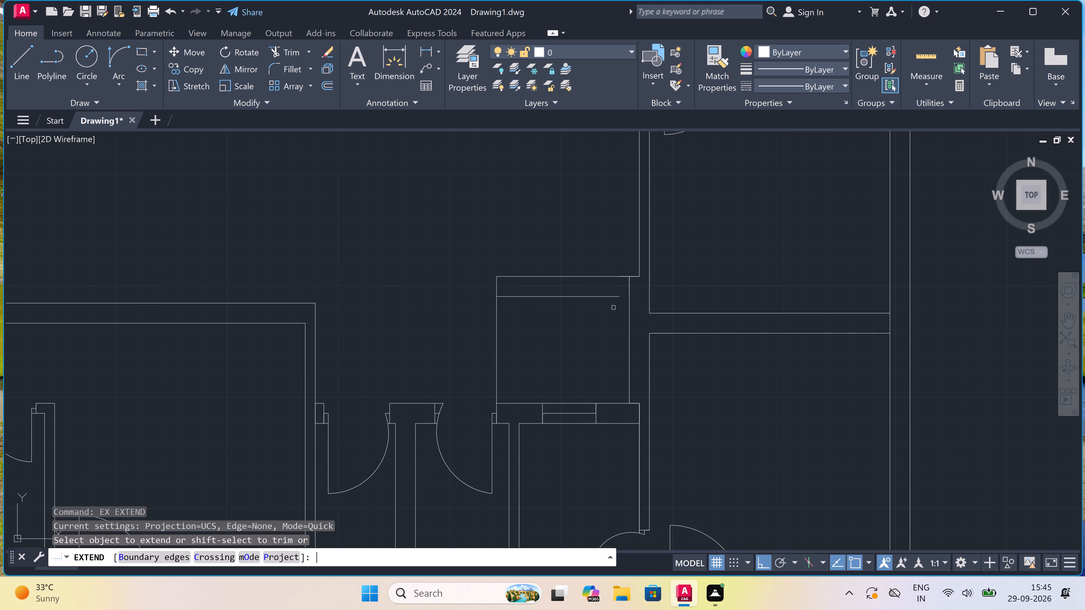
{"action": "left_click", "coordinate": [607, 290]}
{"action": "left_click", "coordinate": [601, 333]}
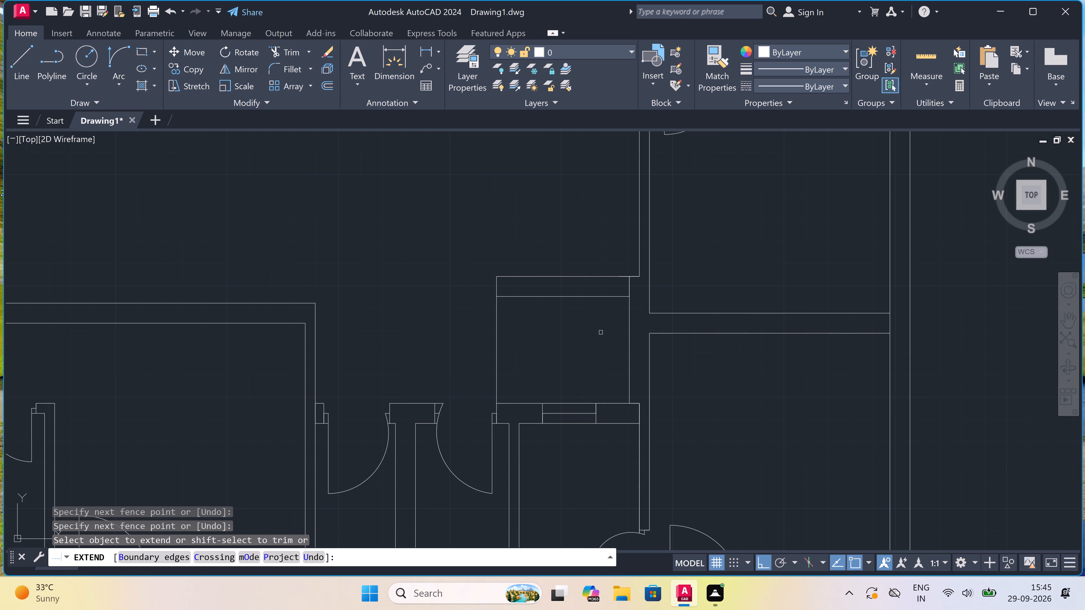
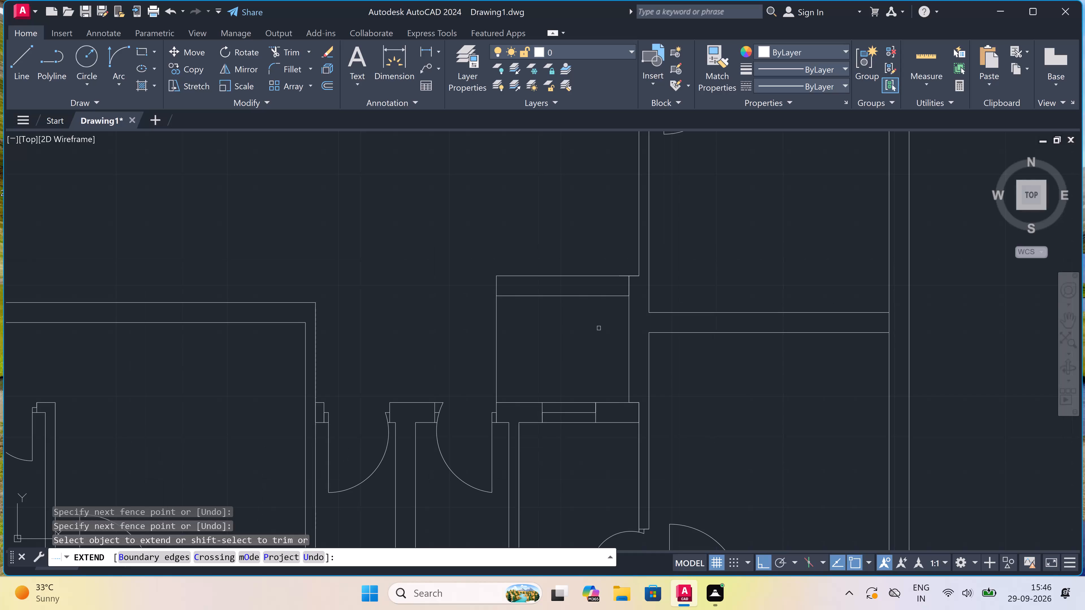
Trim the enclosure's new inner vertical between its top line and its inner horizontal line.
{"action": "key", "text": "Escape"}
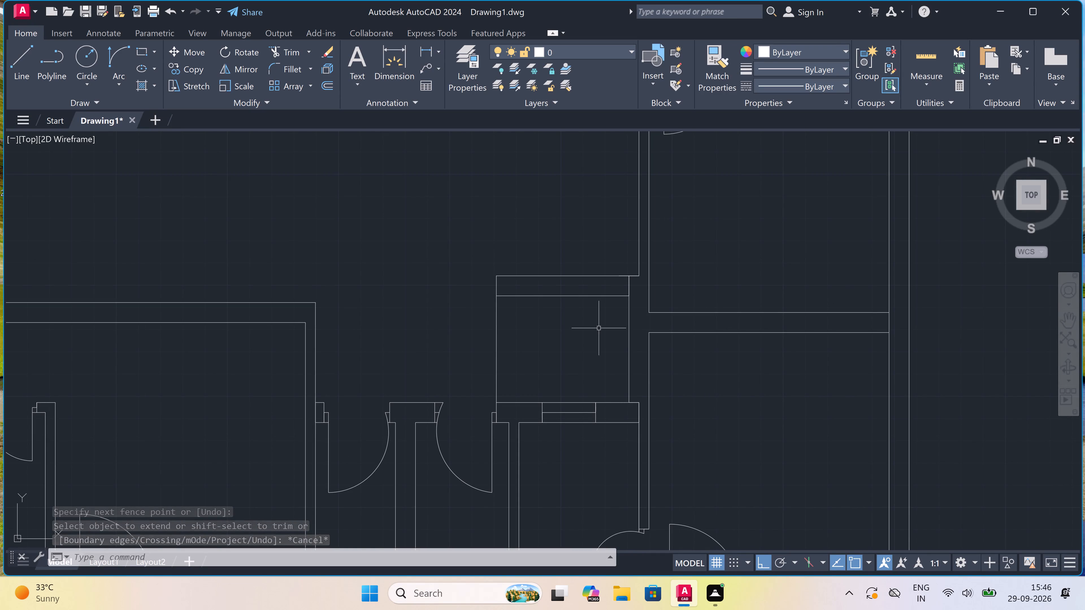
{"action": "scroll", "coordinate": [599, 328], "scroll_direction": "down", "scroll_amount": 1}
{"action": "scroll", "coordinate": [619, 376], "scroll_direction": "up", "scroll_amount": 2}
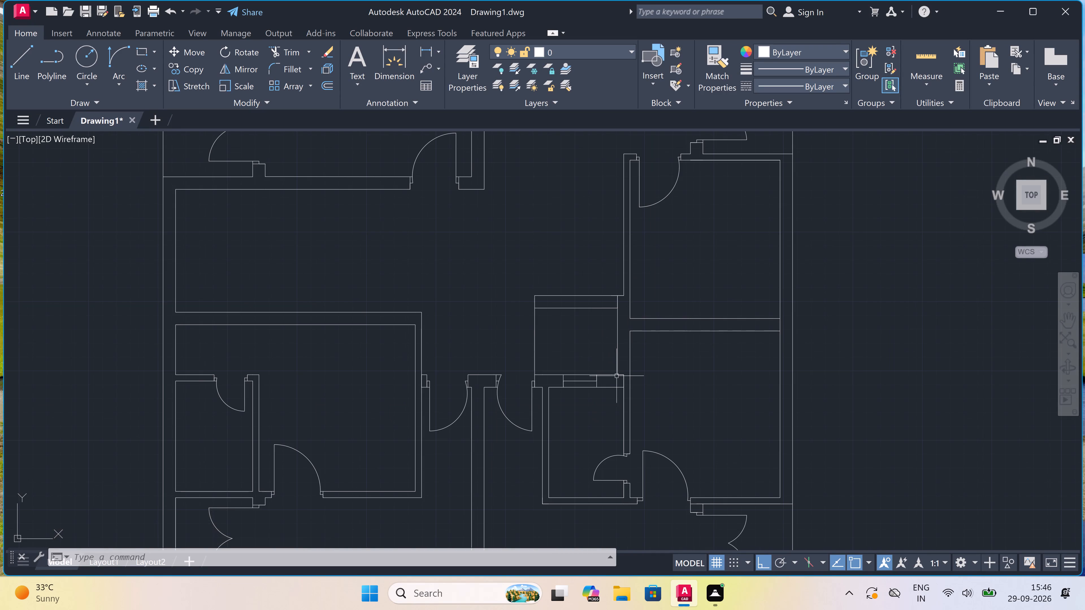
{"action": "scroll", "coordinate": [619, 375], "scroll_direction": "down", "scroll_amount": 1}
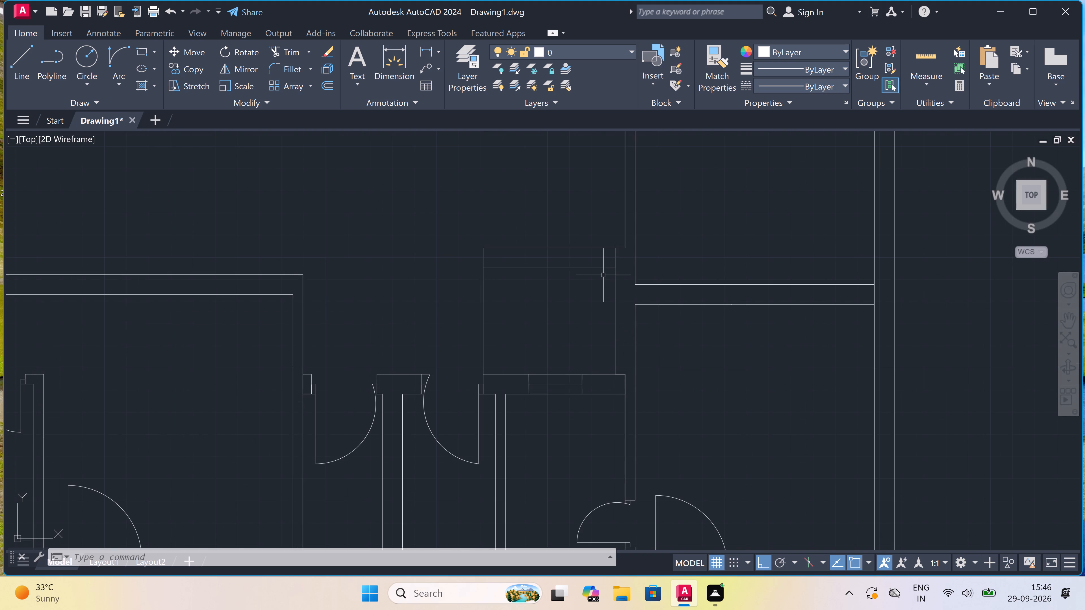
{"action": "type", "text": "tr"}
{"action": "key", "text": "space"}
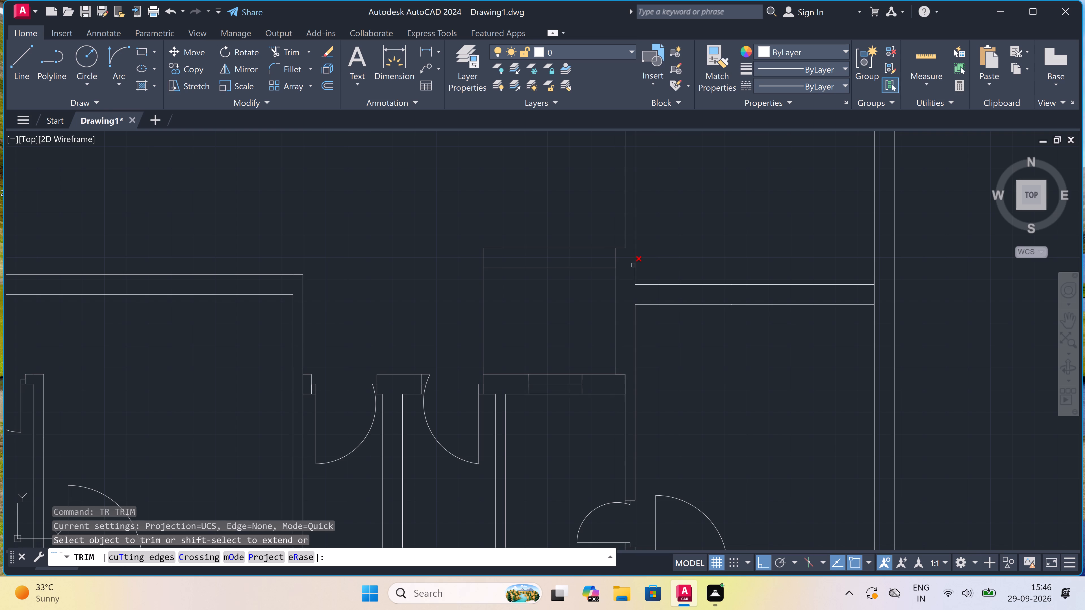
{"action": "scroll", "coordinate": [604, 262], "scroll_direction": "up", "scroll_amount": 1}
{"action": "left_click", "coordinate": [604, 262]}
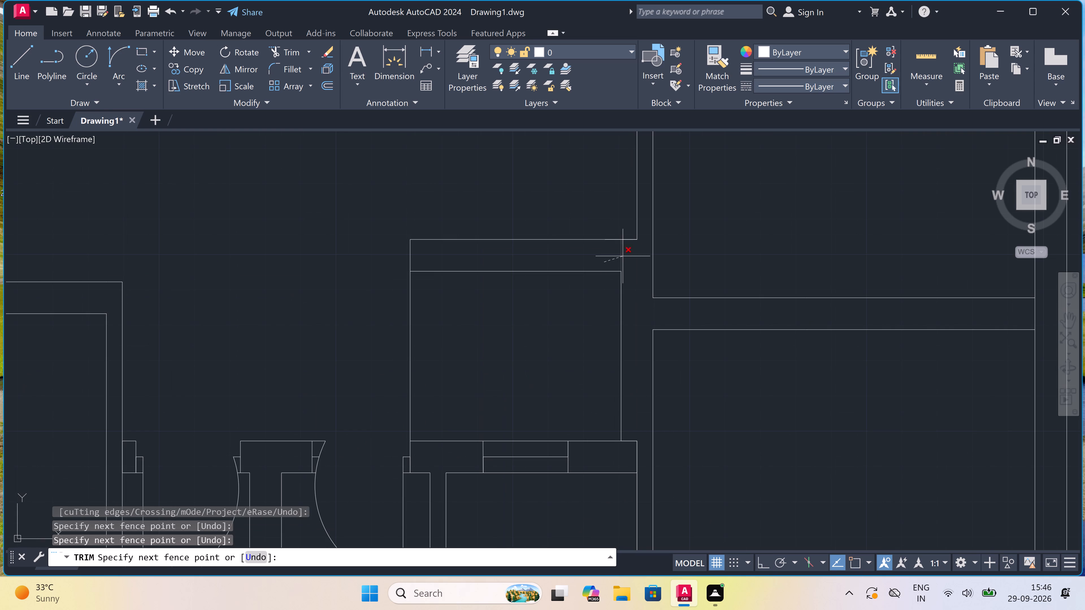
{"action": "left_click", "coordinate": [632, 254]}
{"action": "scroll", "coordinate": [617, 258], "scroll_direction": "down", "scroll_amount": 2}
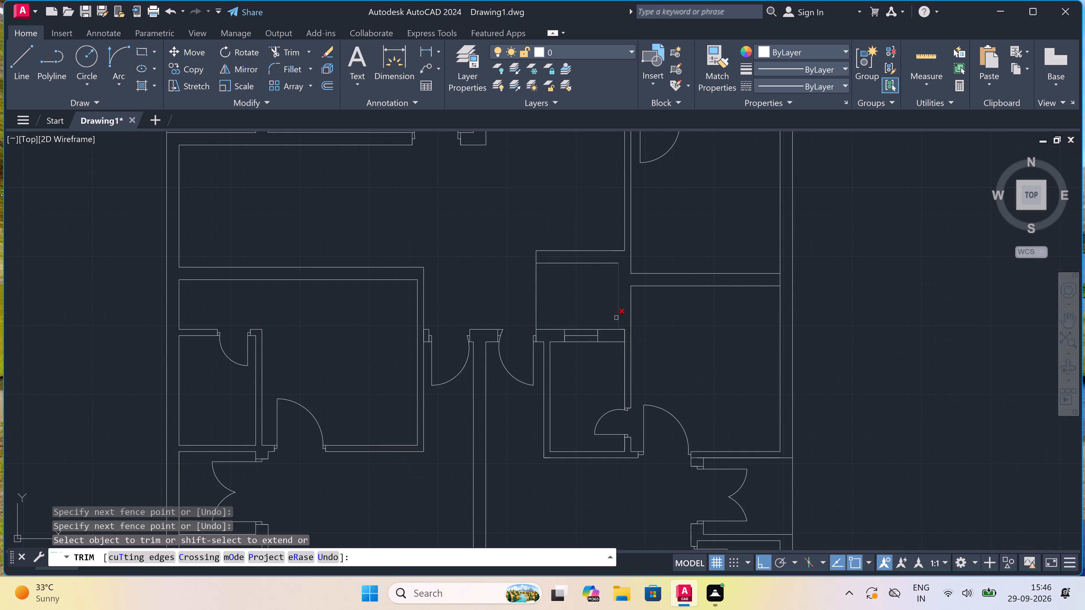
Trim the stub of the window wall's north-face line east of the enclosure's inner vertical and the short vertical across the wall's east end.
{"action": "scroll", "coordinate": [623, 337], "scroll_direction": "up", "scroll_amount": 3}
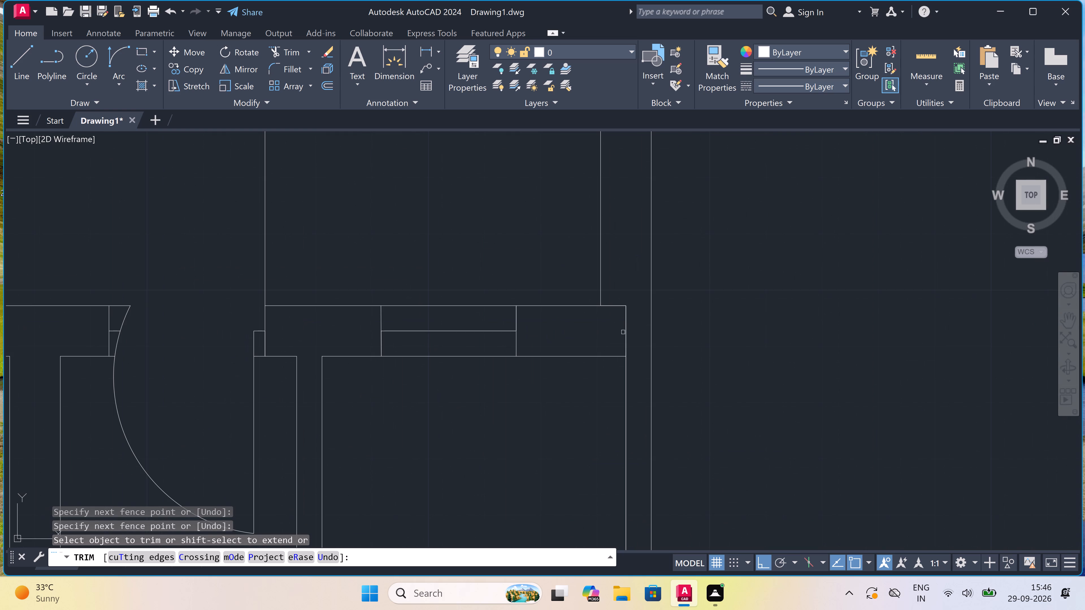
{"action": "left_click", "coordinate": [615, 298]}
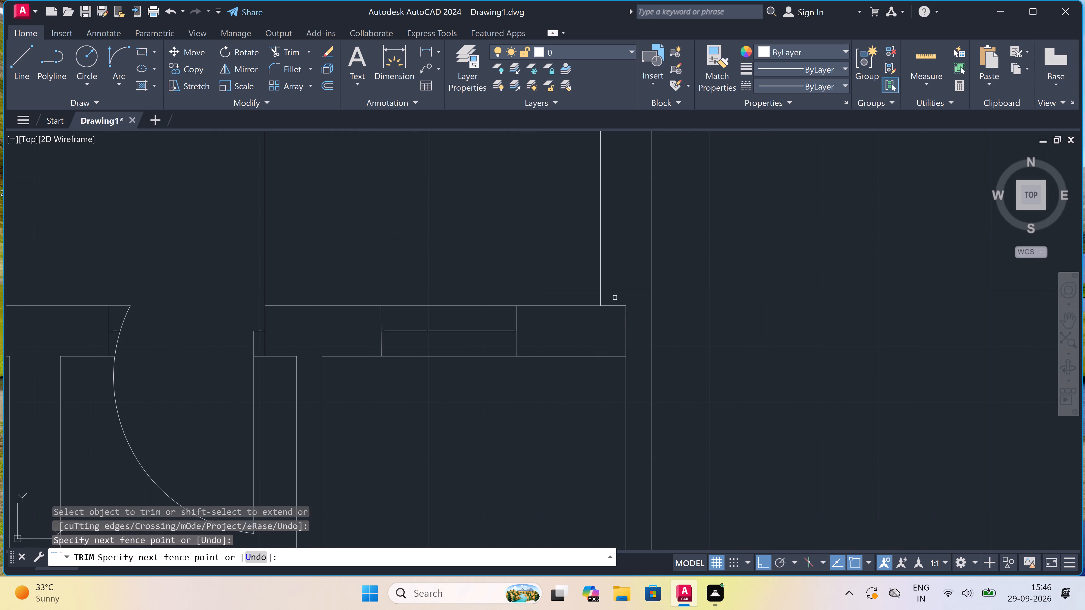
{"action": "left_click", "coordinate": [608, 318]}
{"action": "left_click", "coordinate": [615, 322]}
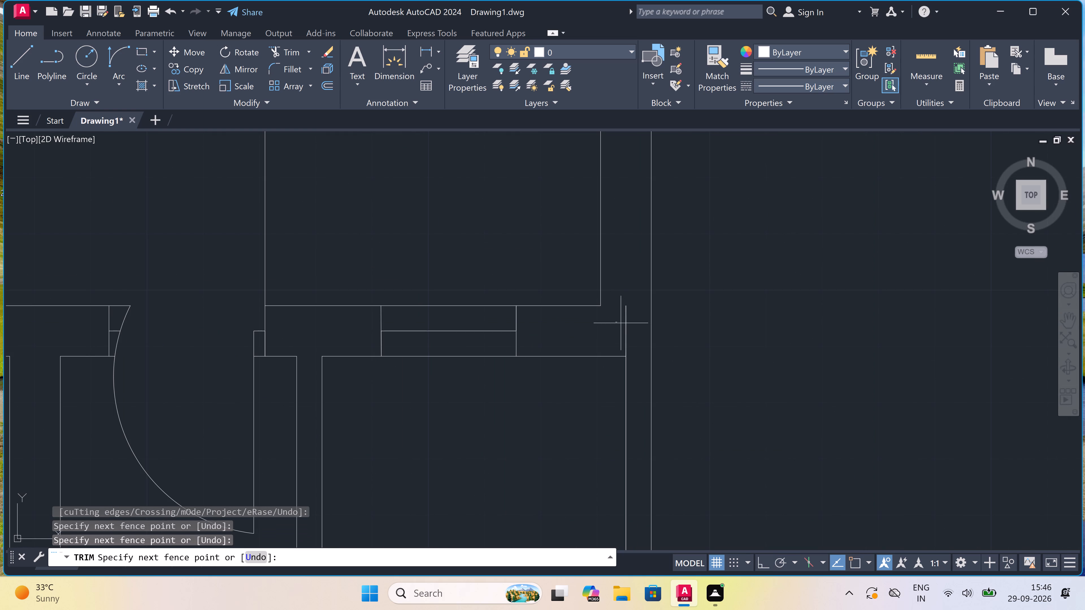
{"action": "left_click", "coordinate": [635, 326]}
{"action": "scroll", "coordinate": [599, 326], "scroll_direction": "down", "scroll_amount": 4}
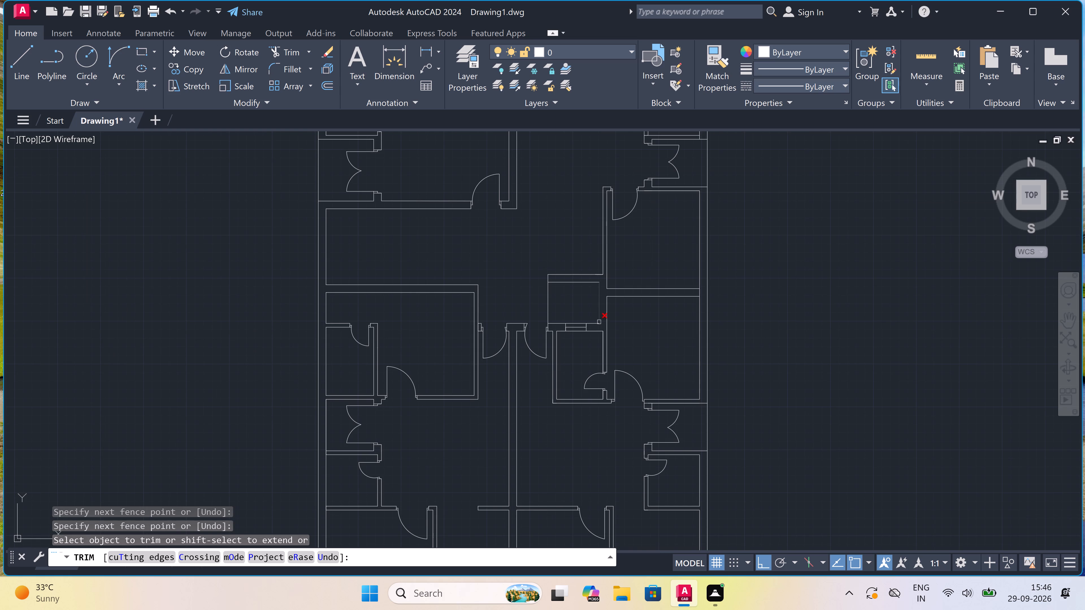
{"action": "key", "text": "Escape"}
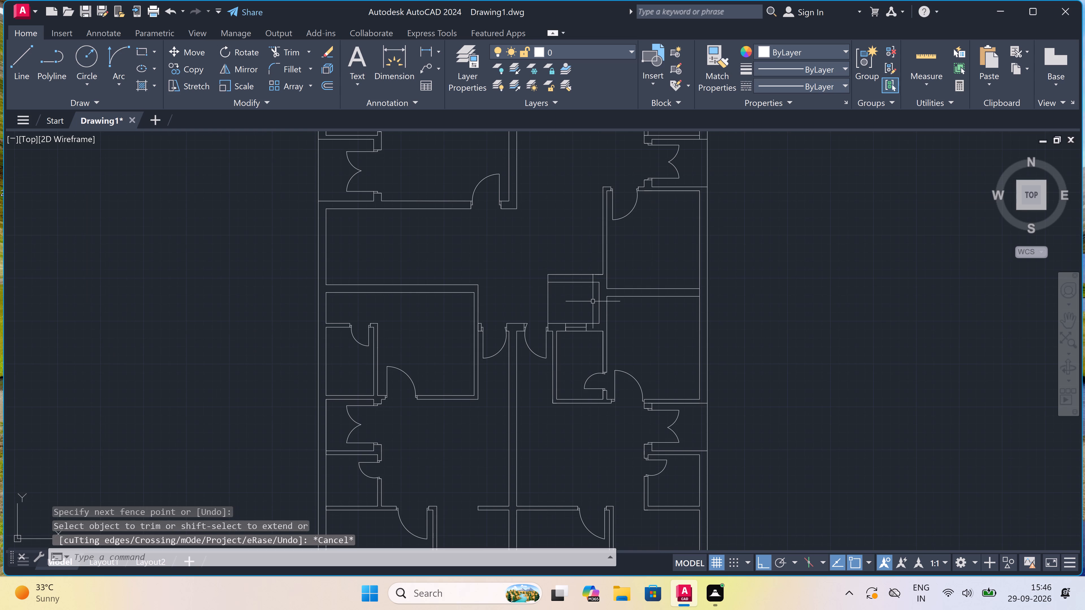
Draw a line from the enclosure's northwest corner north to the level of the east room's north wall, then east to that room's northwest corner.
{"action": "type", "text": "l"}
{"action": "key", "text": "space"}
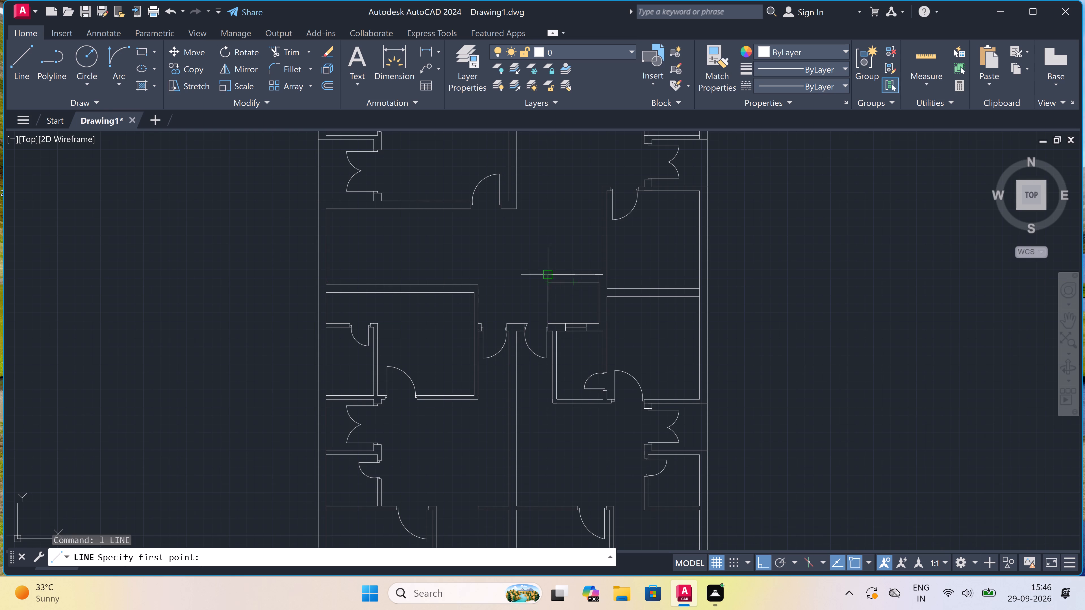
{"action": "scroll", "coordinate": [552, 269], "scroll_direction": "down", "scroll_amount": 1}
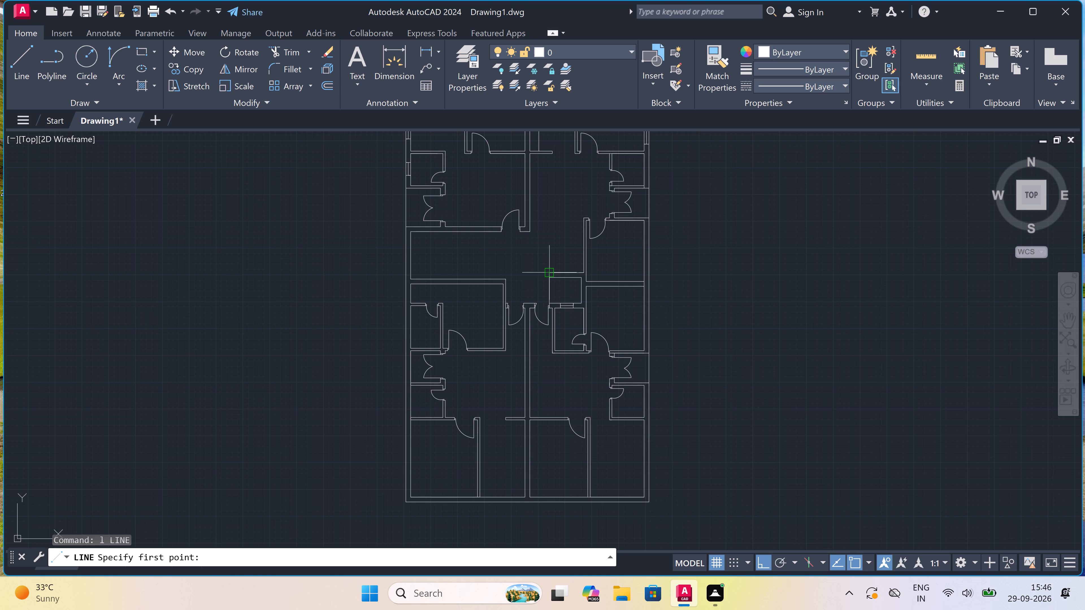
{"action": "scroll", "coordinate": [552, 268], "scroll_direction": "up", "scroll_amount": 1}
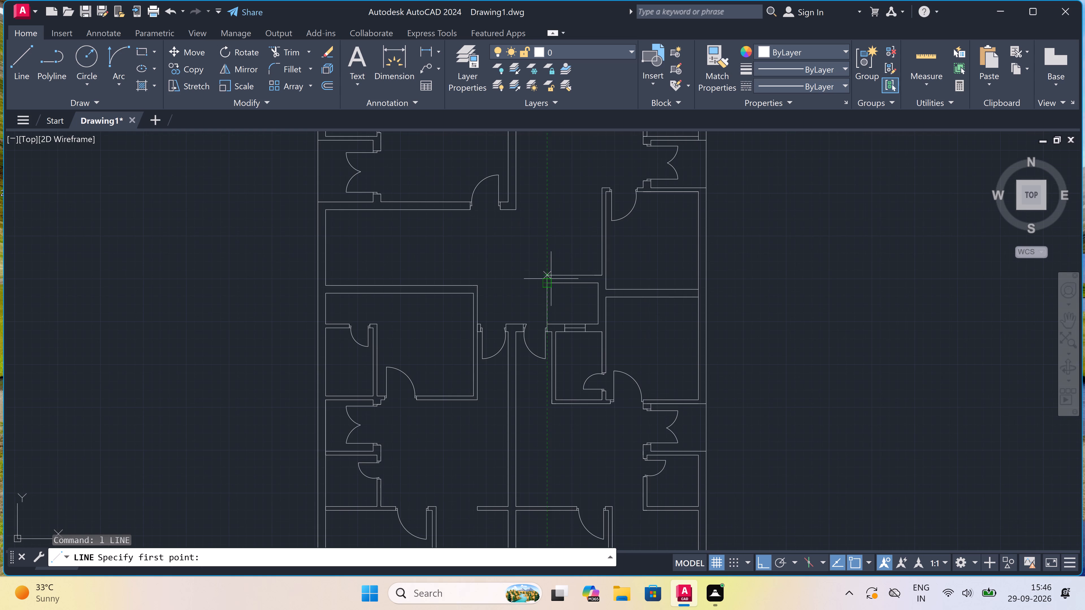
{"action": "left_click", "coordinate": [549, 277]}
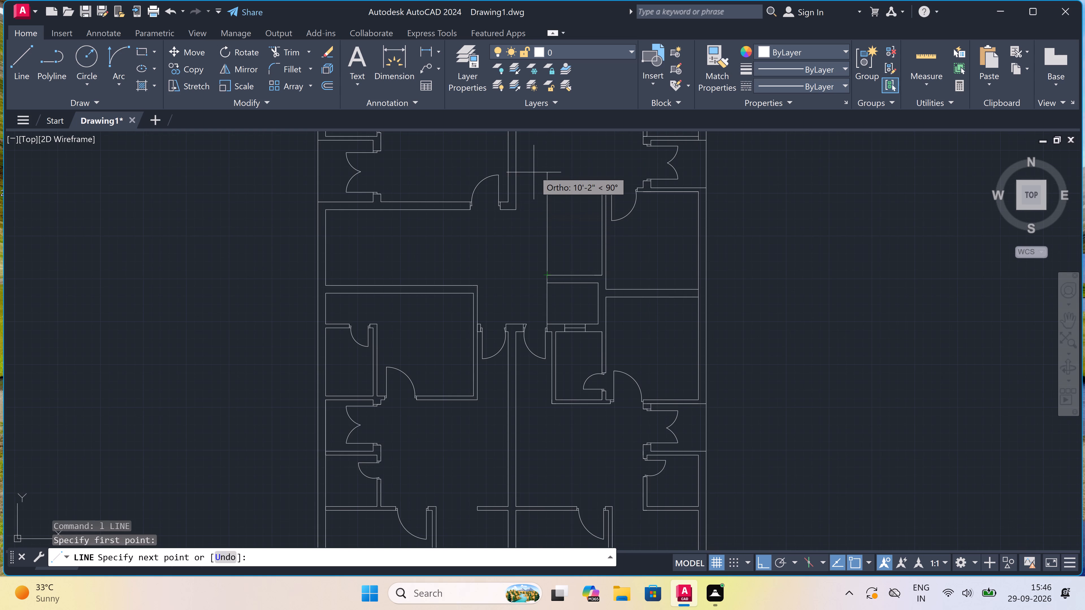
{"action": "scroll", "coordinate": [534, 171], "scroll_direction": "up", "scroll_amount": 3}
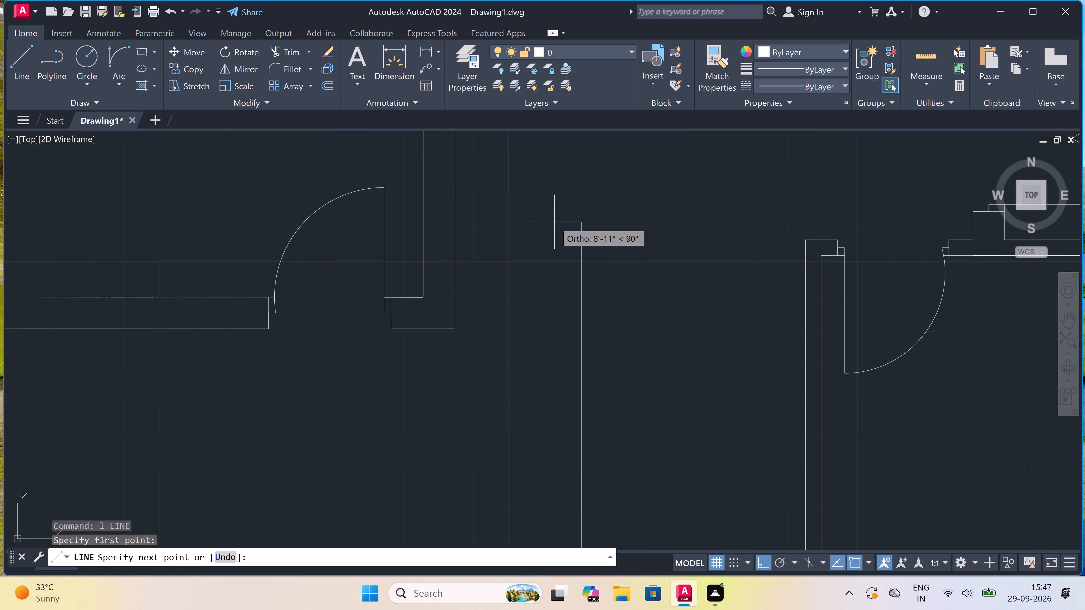
{"action": "scroll", "coordinate": [554, 222], "scroll_direction": "down", "scroll_amount": 1}
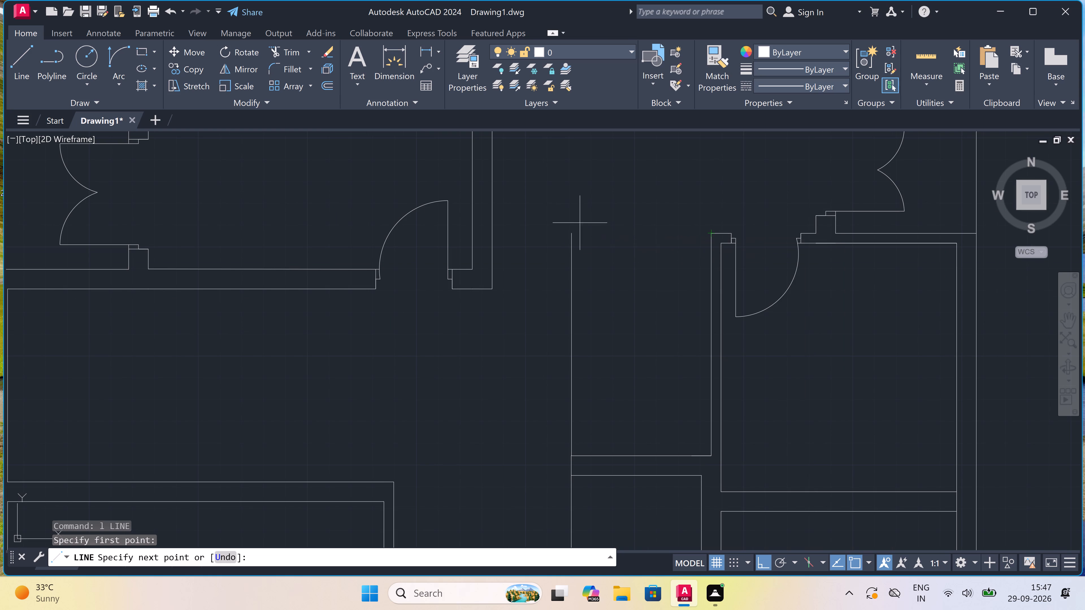
{"action": "left_click", "coordinate": [570, 232]}
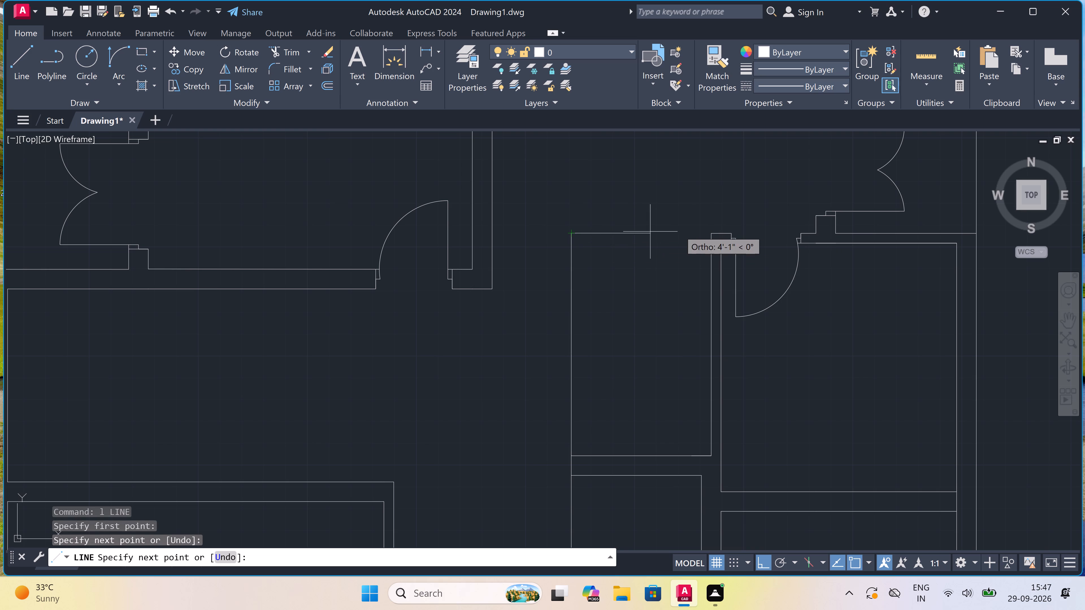
{"action": "left_click", "coordinate": [707, 234]}
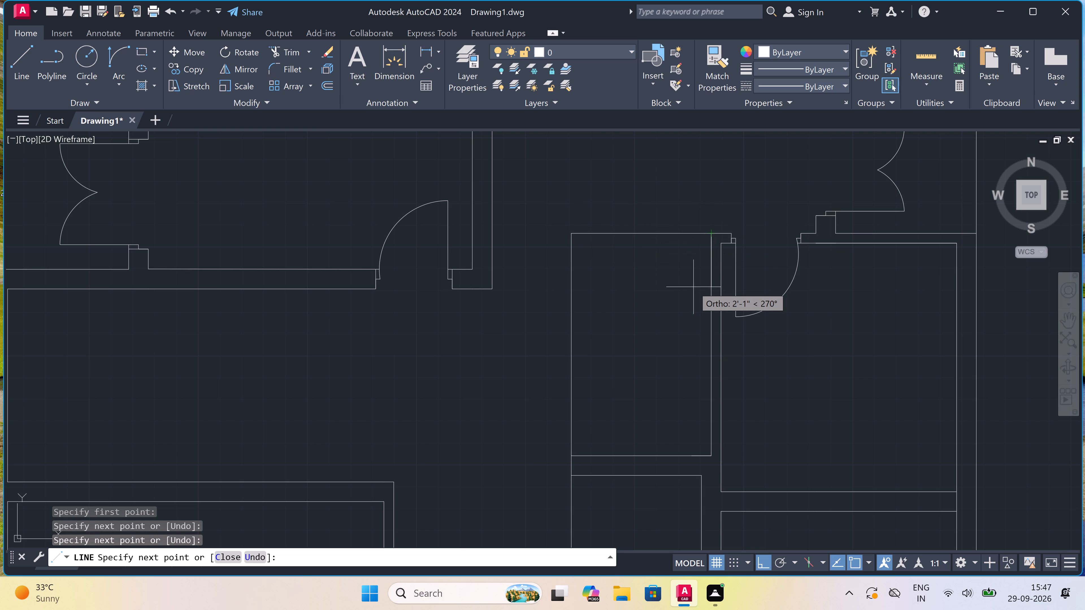
Continue the line 4.5" south, west to the new west line, 4.5" east, then south to the enclosure's top line.
{"action": "type", "text": "4.5"}
{"action": "type", "text": "\""}
{"action": "key", "text": "space"}
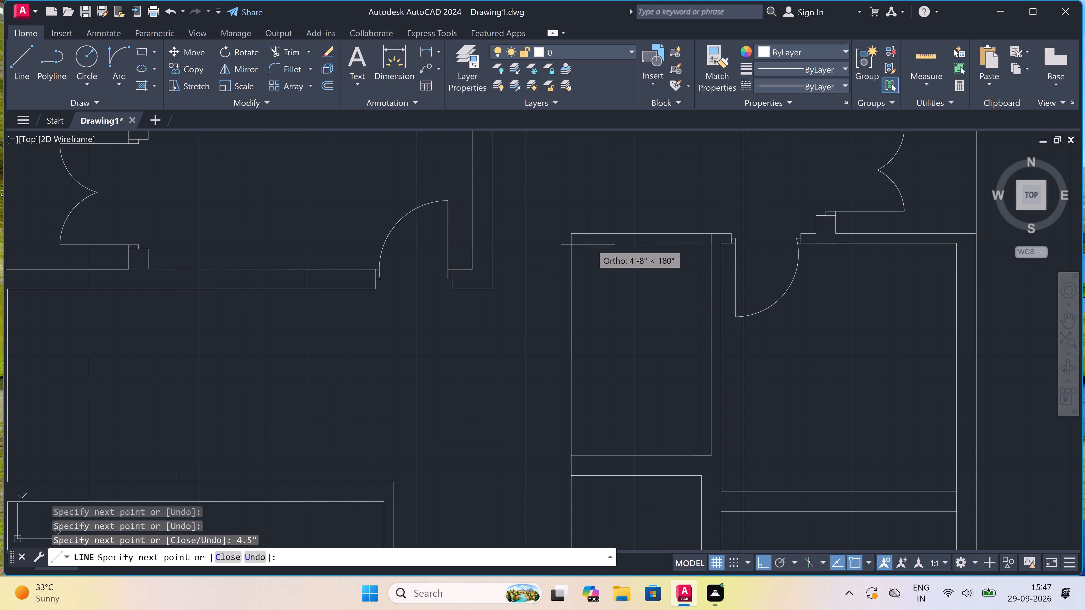
{"action": "left_click", "coordinate": [571, 247]}
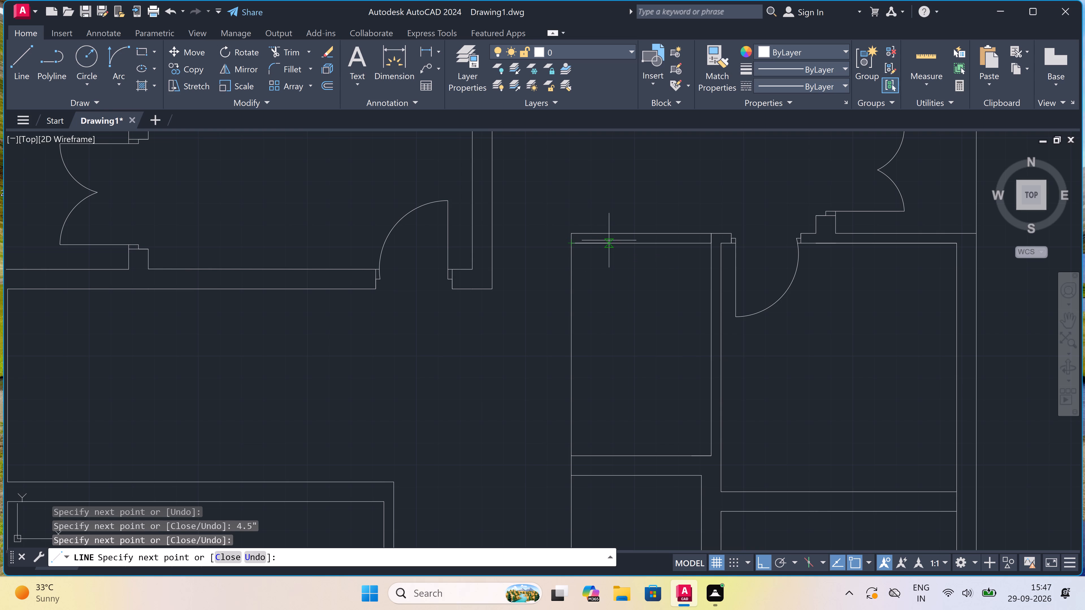
{"action": "key", "text": "4"}
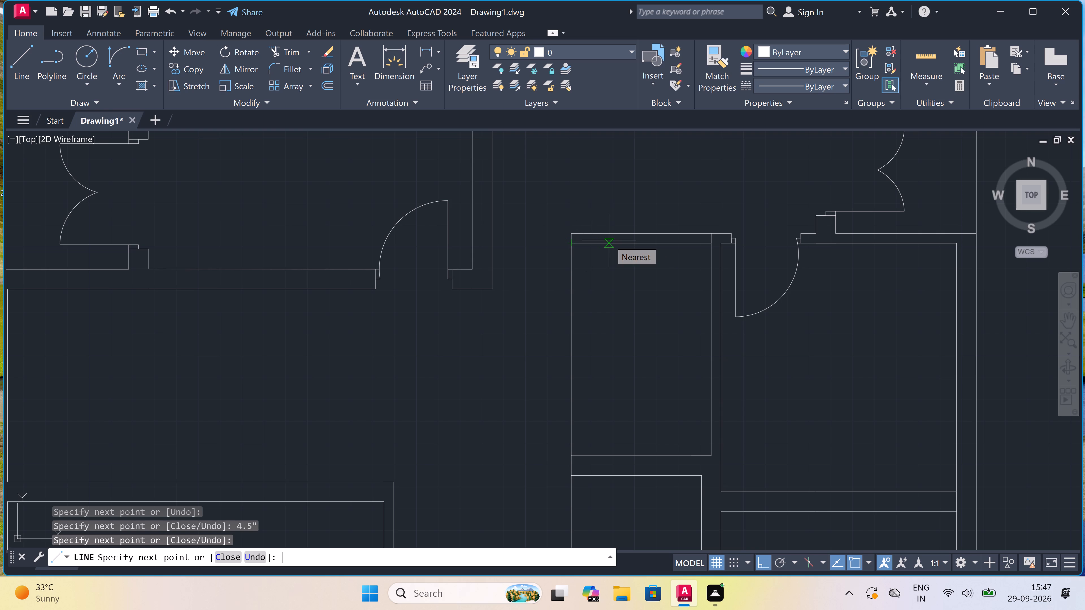
{"action": "key", "text": "period"}
{"action": "key", "text": "5"}
{"action": "type", "text": "\""}
{"action": "key", "text": "space"}
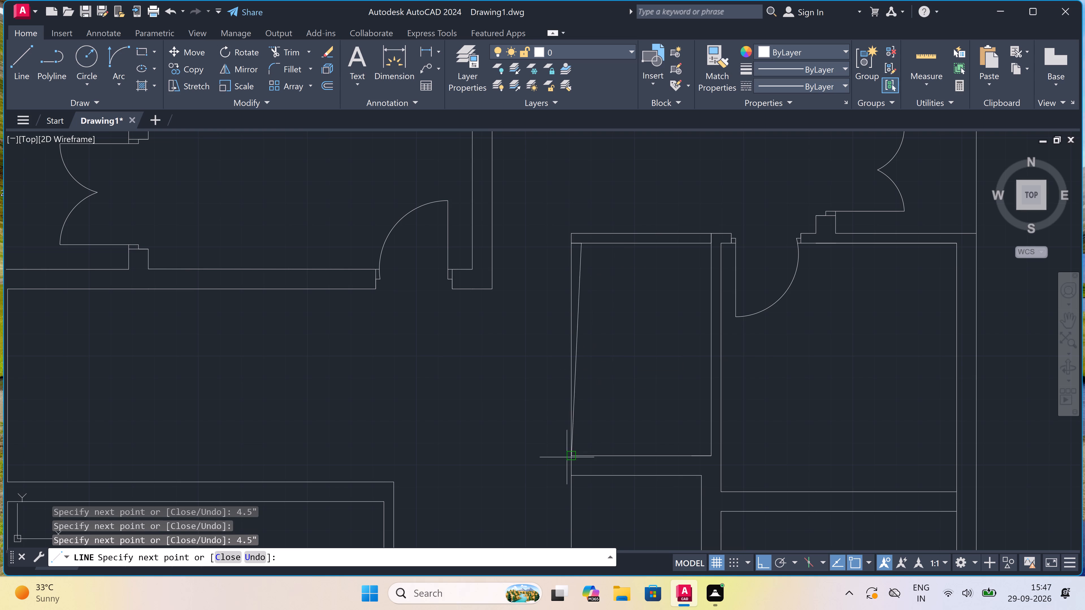
{"action": "left_click", "coordinate": [582, 455]}
{"action": "key", "text": "Escape"}
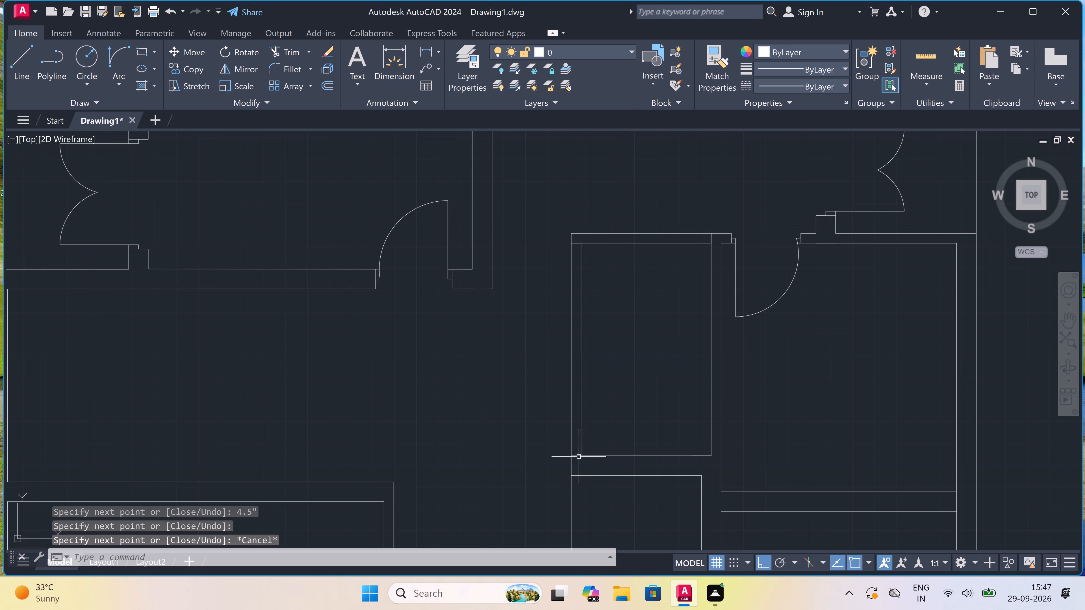
Draw a line from the inner vertical's south end 4.5" east, then north to the new room's inner top line.
{"action": "key", "text": "space"}
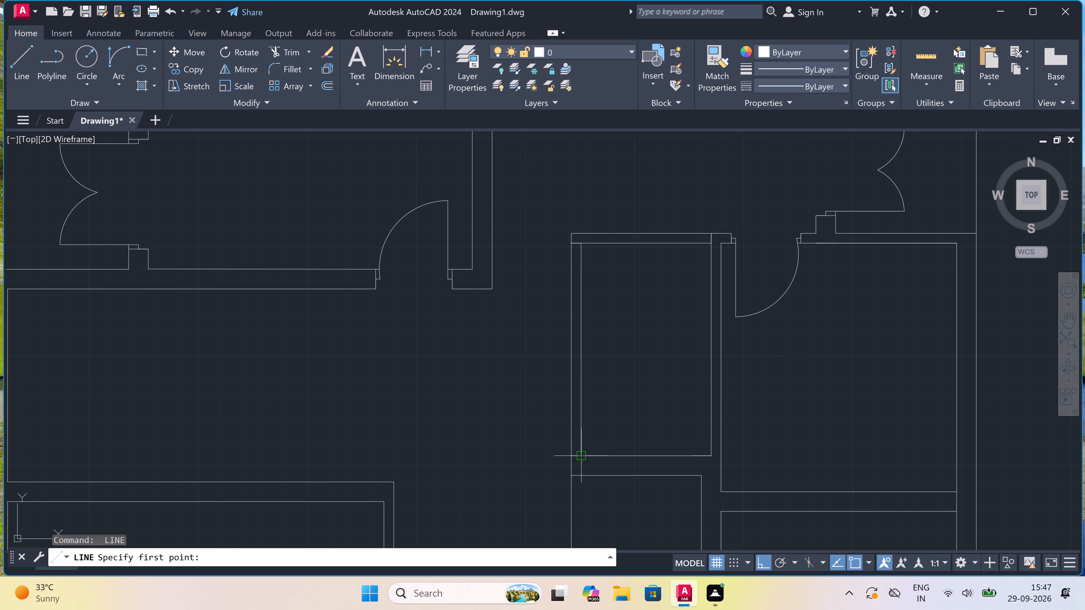
{"action": "left_click", "coordinate": [582, 455]}
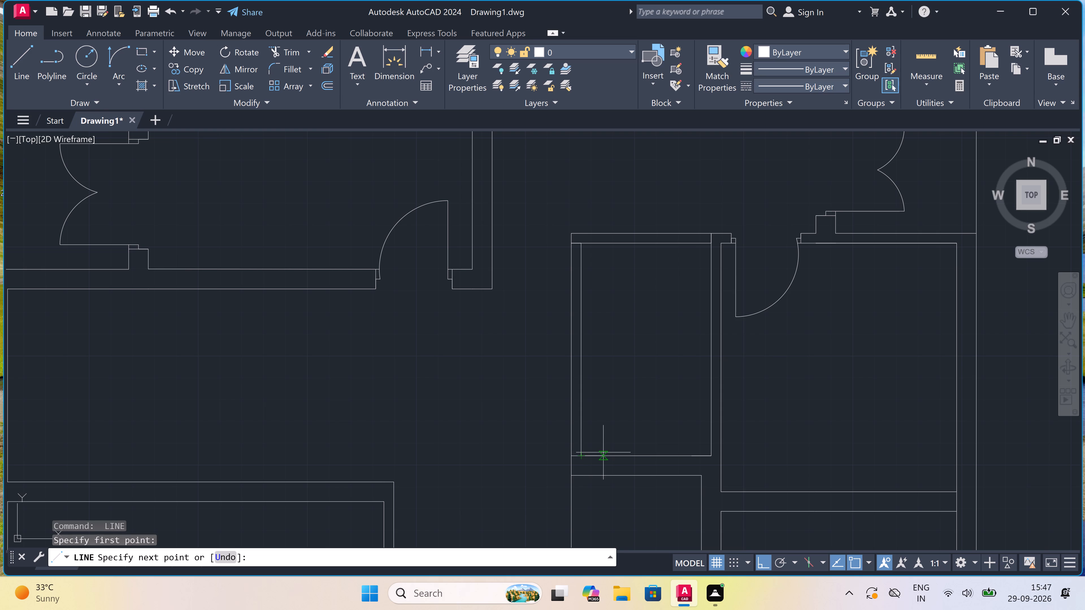
{"action": "key", "text": "4"}
{"action": "type", "text": ".5"}
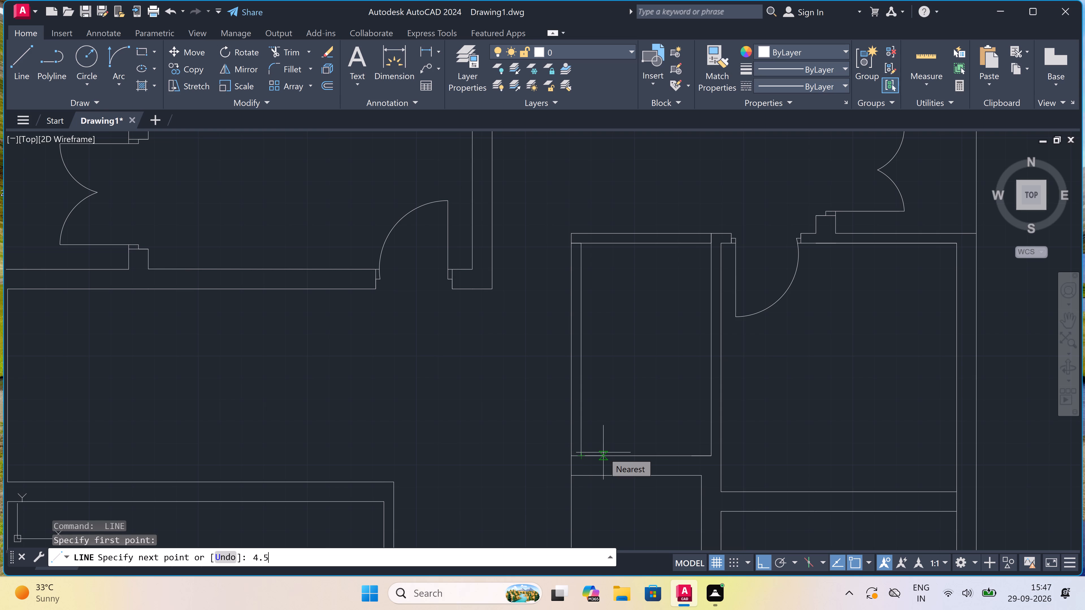
{"action": "type", "text": "\""}
{"action": "key", "text": "space"}
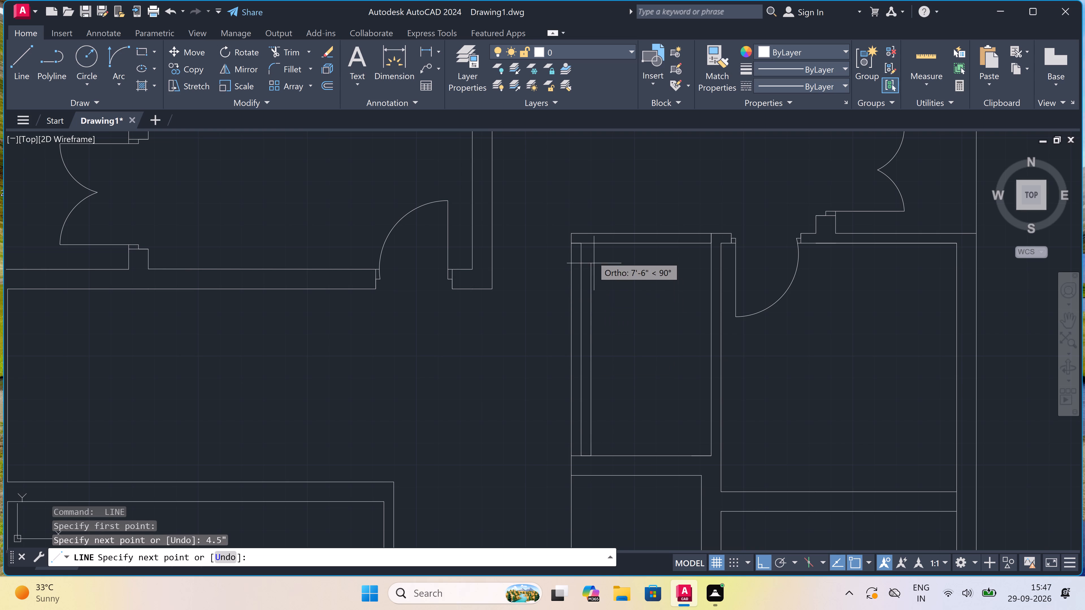
{"action": "left_click", "coordinate": [590, 245]}
{"action": "key", "text": "Escape"}
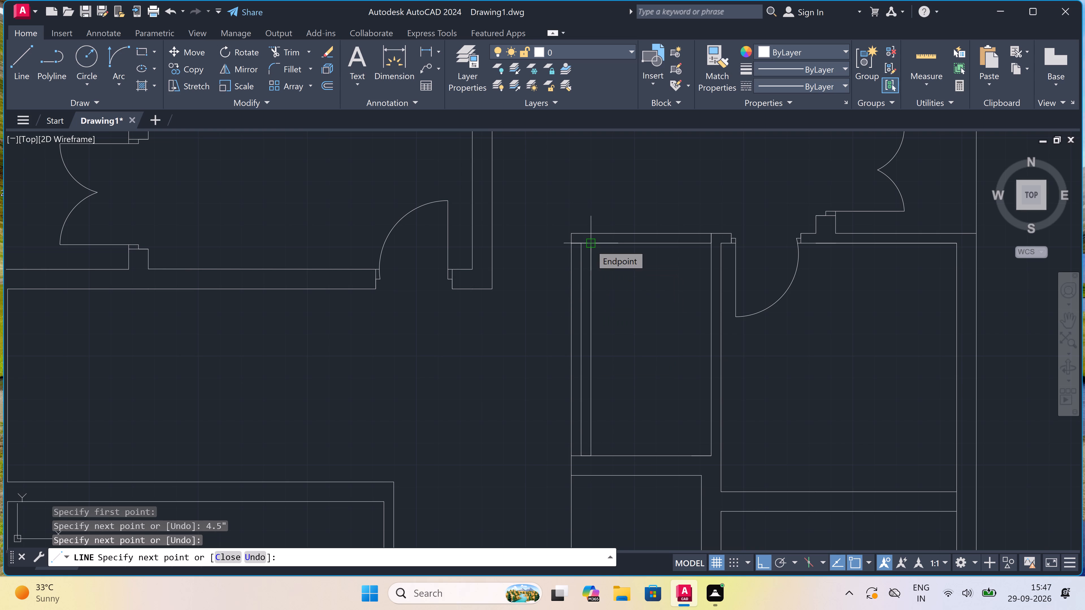
Draw a line across the new west wall's outer 4.5" strip near its north end, then north along the middle line to the top line.
{"action": "key", "text": "space"}
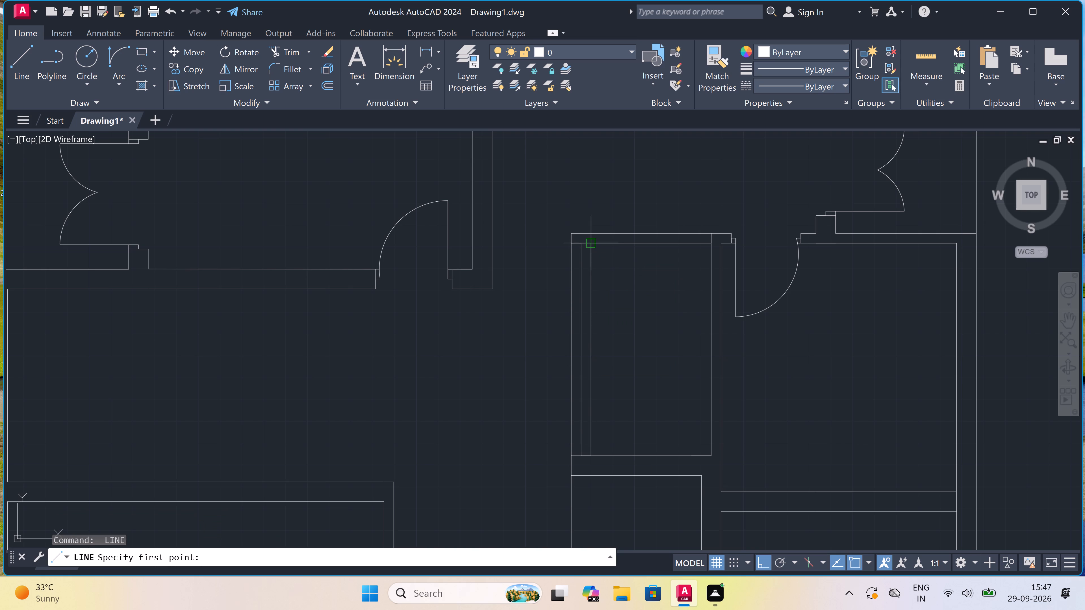
{"action": "left_click", "coordinate": [572, 309]}
{"action": "left_click", "coordinate": [581, 310]}
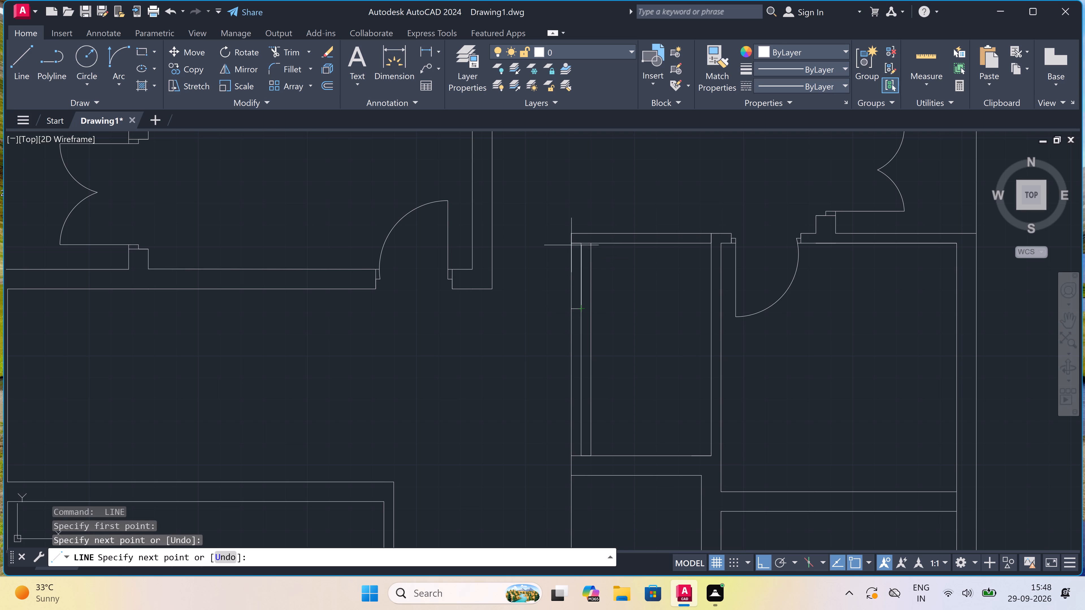
{"action": "scroll", "coordinate": [580, 238], "scroll_direction": "up", "scroll_amount": 1}
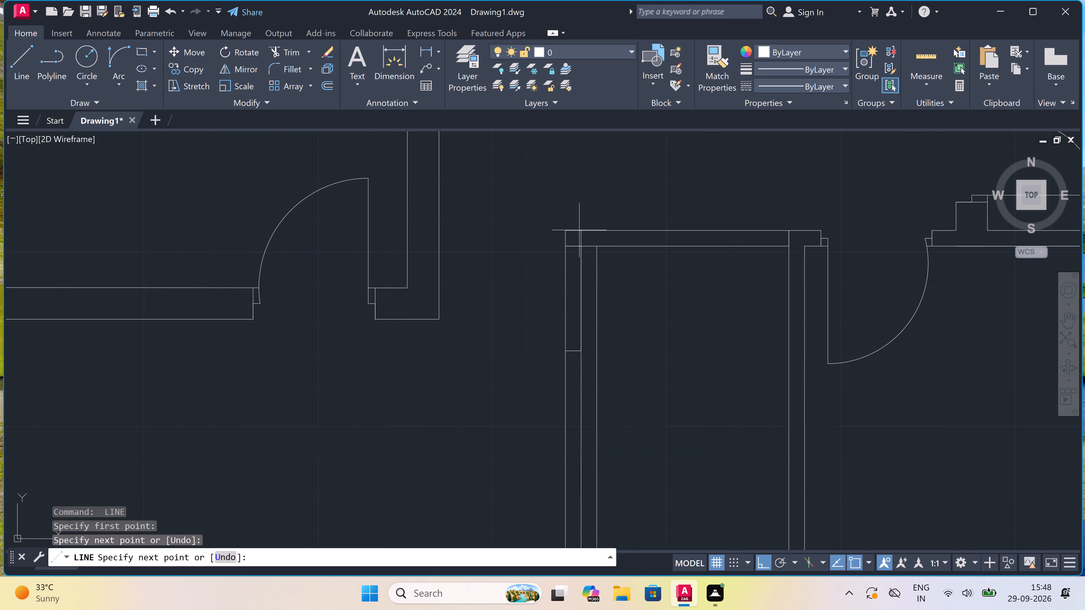
{"action": "left_click", "coordinate": [579, 228]}
{"action": "key", "text": "Escape"}
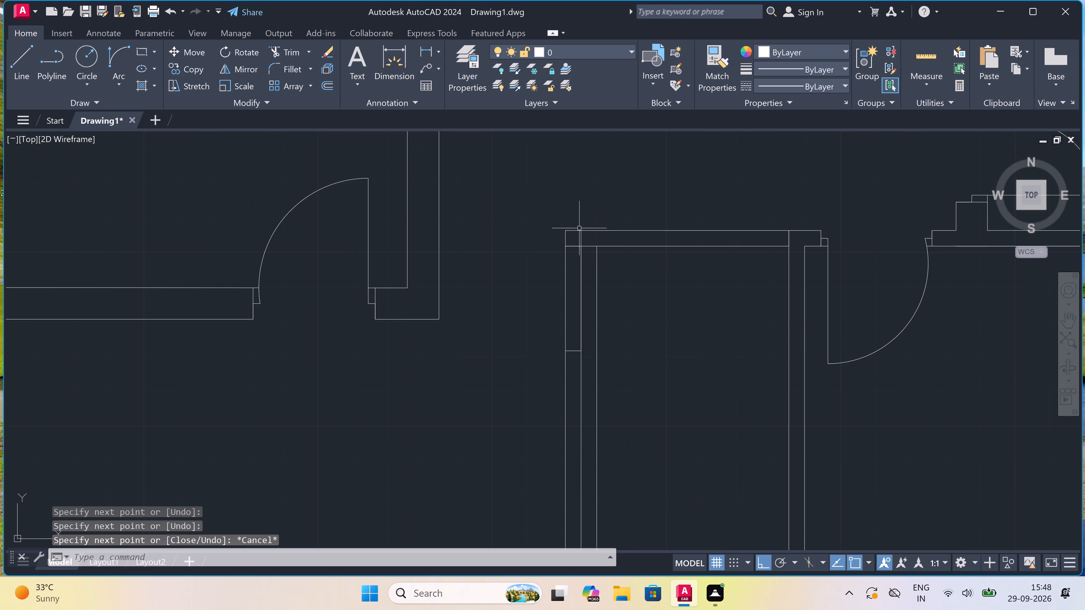
Trim the new room's west wall: remove the outer strip north of the cross line, the middle line south of it, and northwest corner overlaps.
{"action": "type", "text": "tr"}
{"action": "key", "text": "space"}
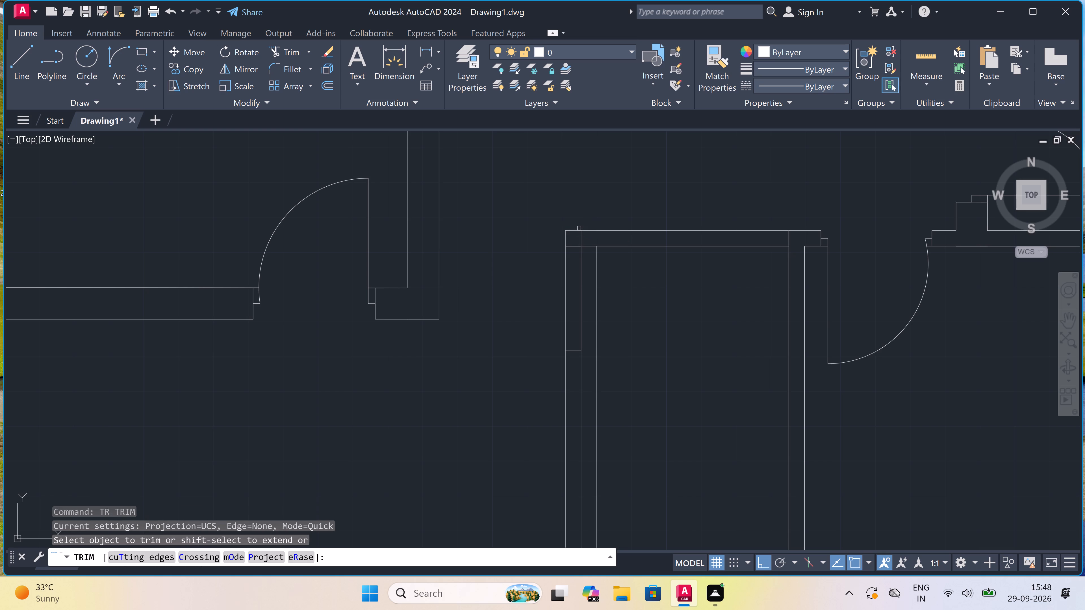
{"action": "left_click", "coordinate": [565, 218]}
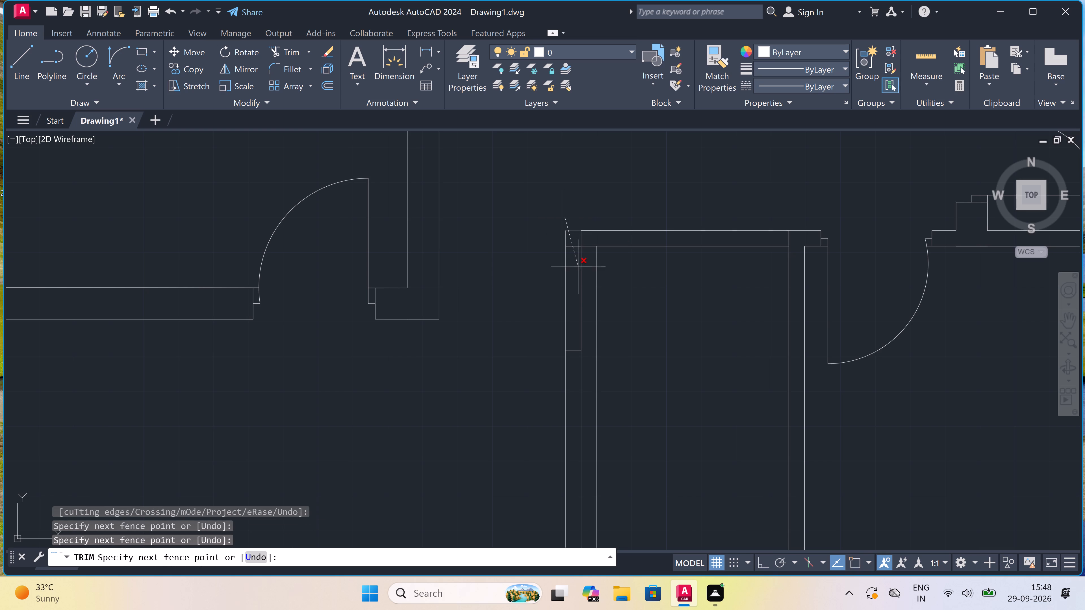
{"action": "left_click", "coordinate": [571, 282]}
{"action": "left_click", "coordinate": [571, 296]}
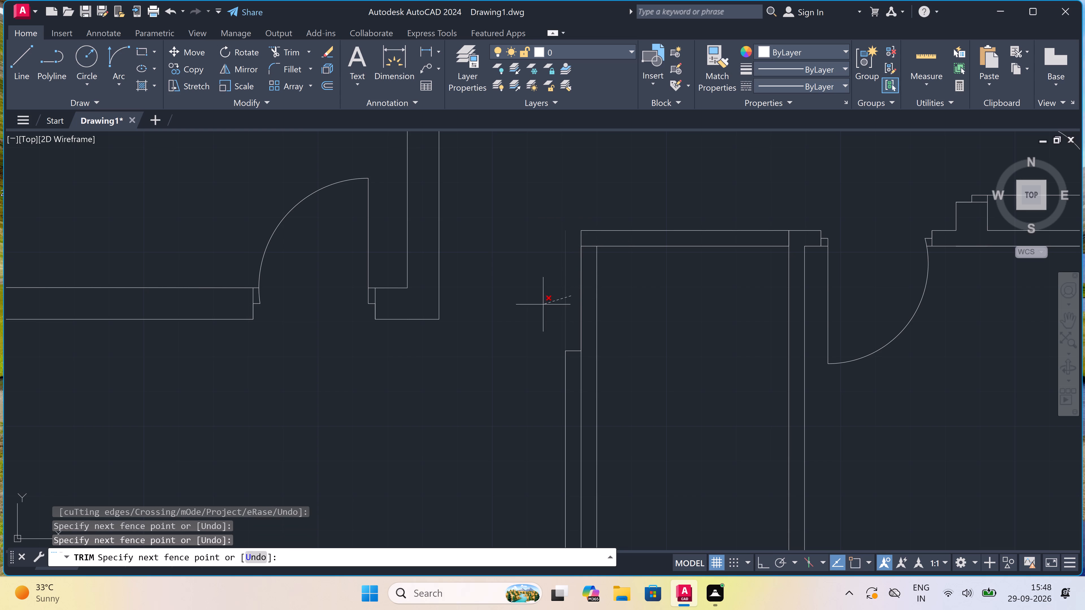
{"action": "left_click", "coordinate": [538, 309]}
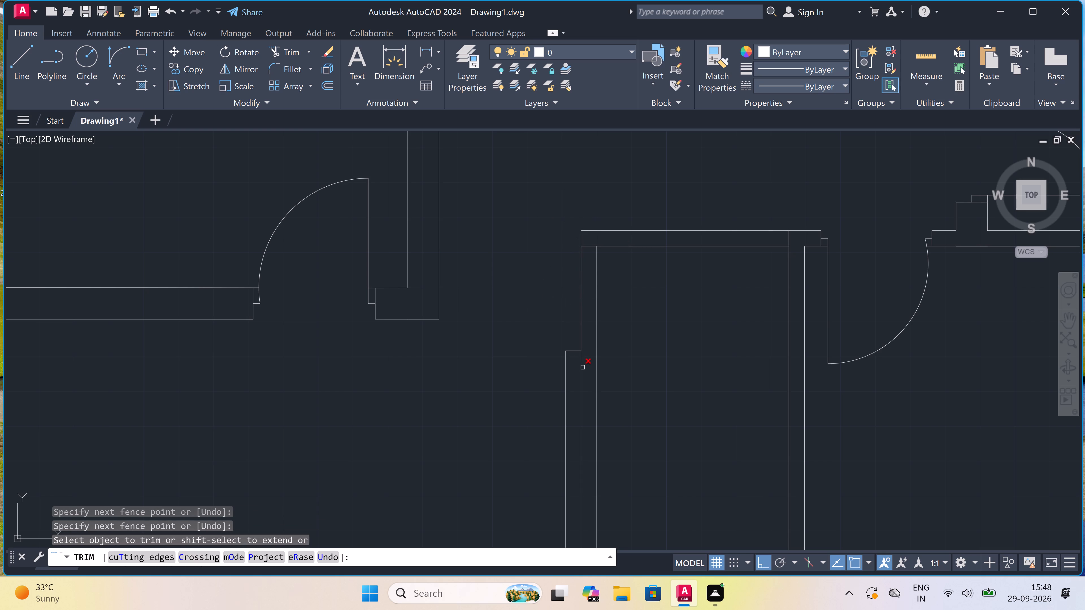
{"action": "left_click", "coordinate": [584, 366]}
{"action": "left_click", "coordinate": [572, 368]}
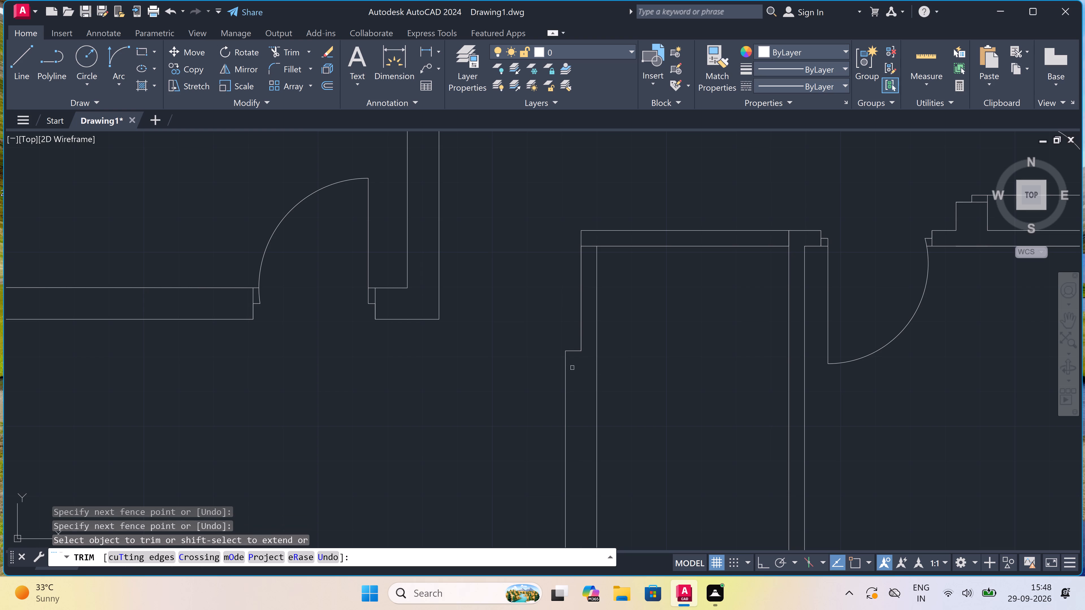
{"action": "scroll", "coordinate": [581, 231], "scroll_direction": "up", "scroll_amount": 2}
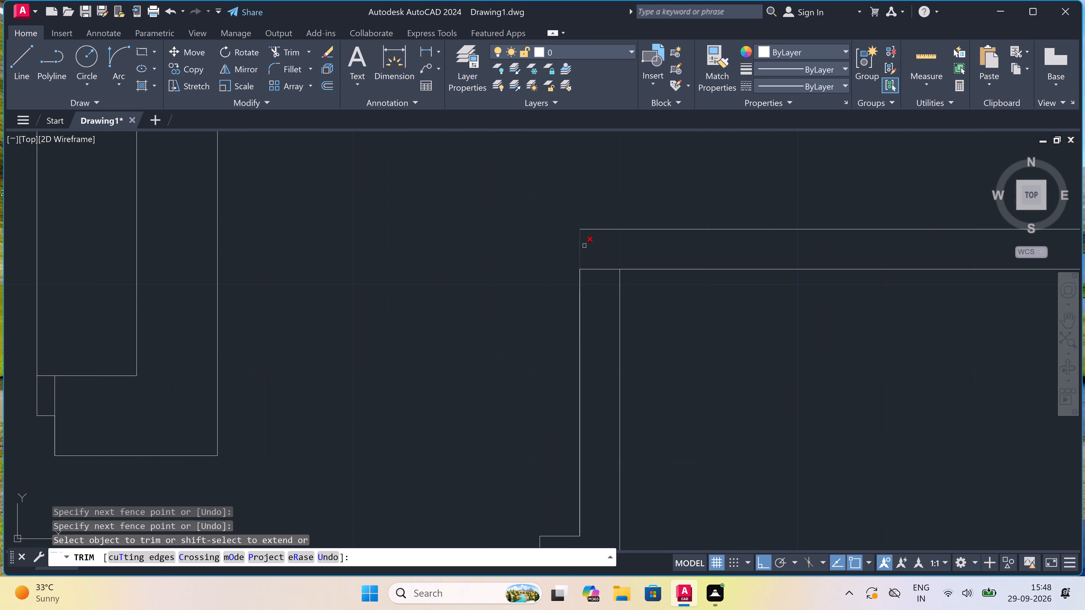
{"action": "left_click", "coordinate": [591, 256]}
{"action": "left_click", "coordinate": [596, 317]}
Trim the wall lines crossing the new room's northeast junction and its southwest inner corner.
{"action": "scroll", "coordinate": [504, 289], "scroll_direction": "down", "scroll_amount": 4}
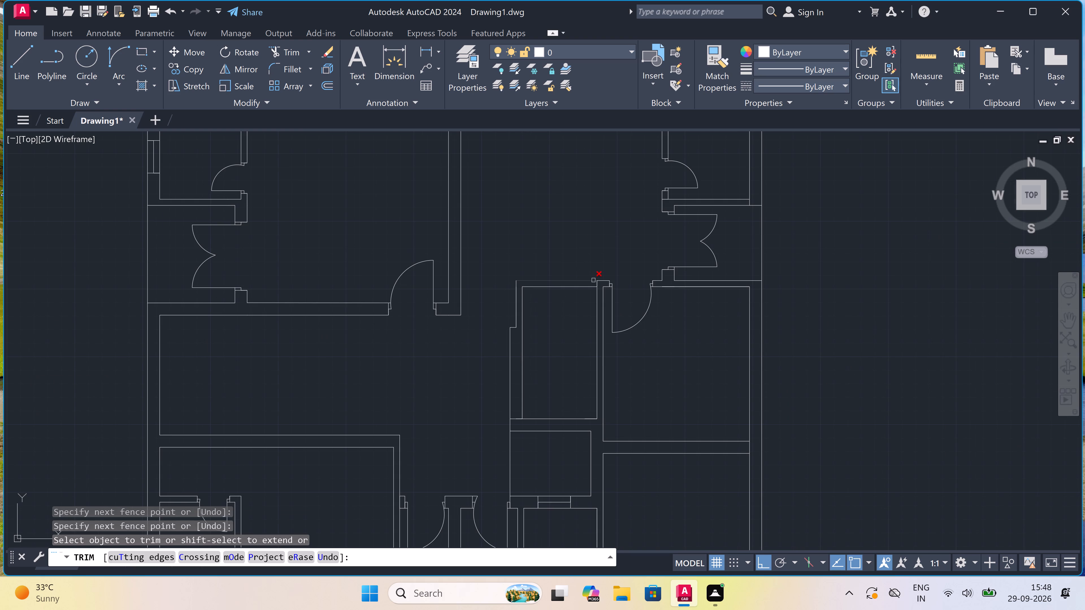
{"action": "scroll", "coordinate": [598, 282], "scroll_direction": "up", "scroll_amount": 3}
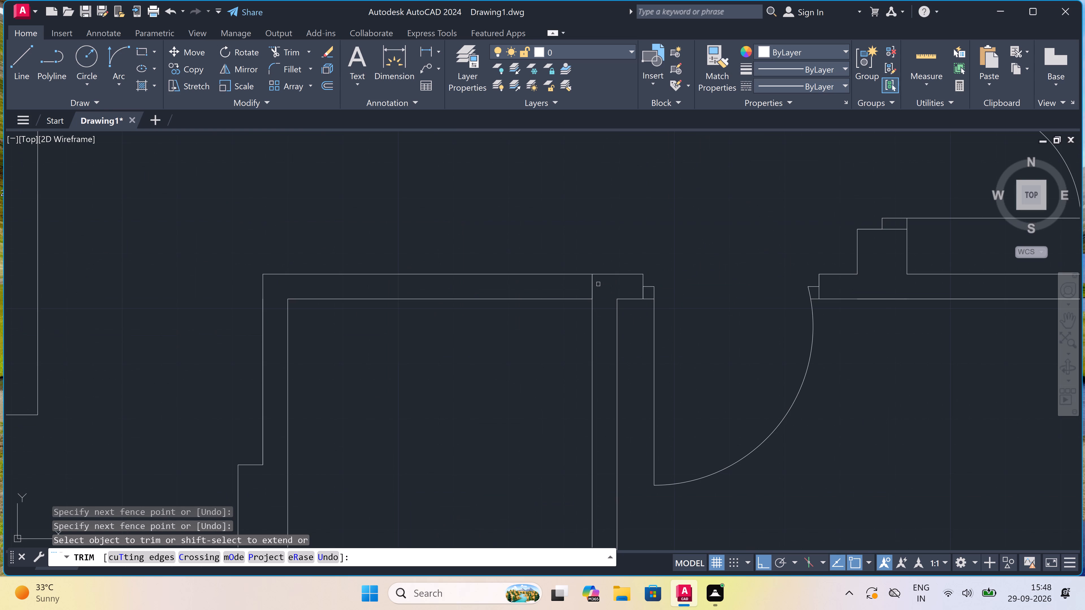
{"action": "left_click", "coordinate": [598, 285]}
{"action": "left_click", "coordinate": [573, 287]}
{"action": "scroll", "coordinate": [573, 286], "scroll_direction": "down", "scroll_amount": 4}
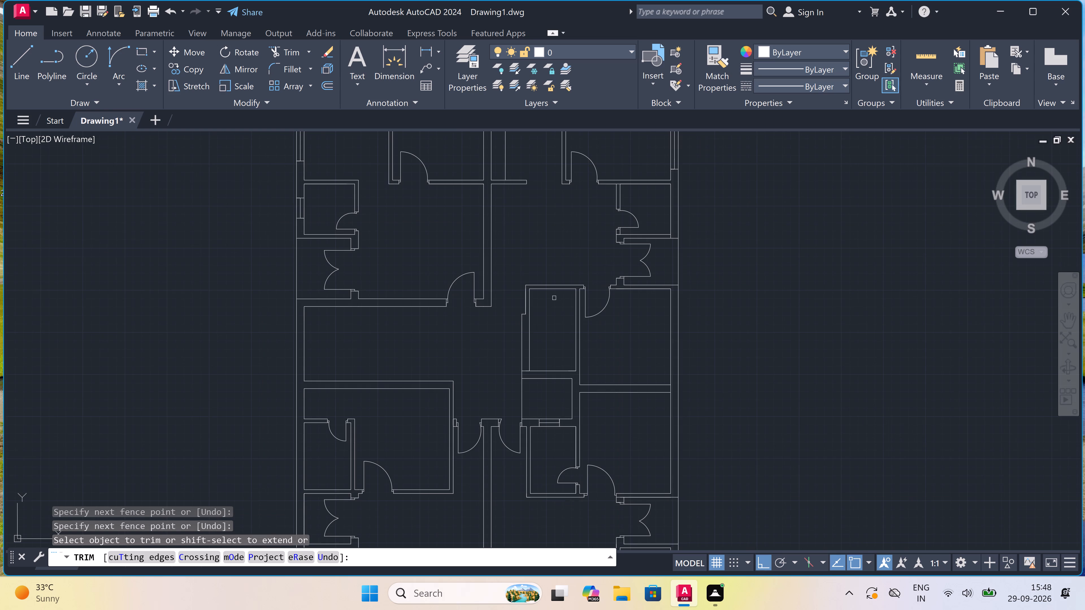
{"action": "scroll", "coordinate": [525, 396], "scroll_direction": "up", "scroll_amount": 3}
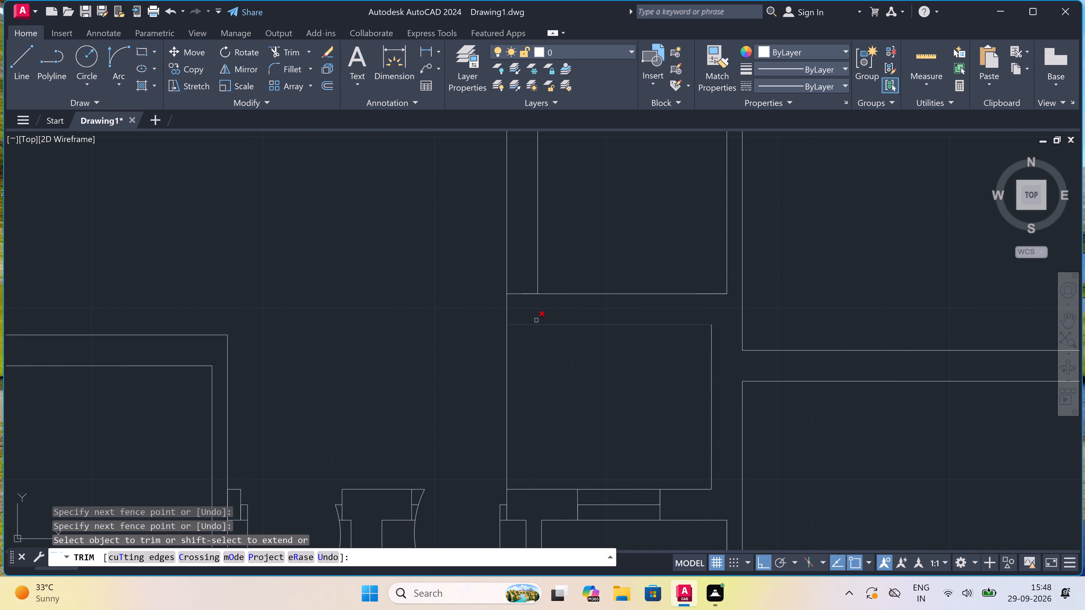
{"action": "left_click", "coordinate": [531, 305]}
{"action": "left_click", "coordinate": [523, 278]}
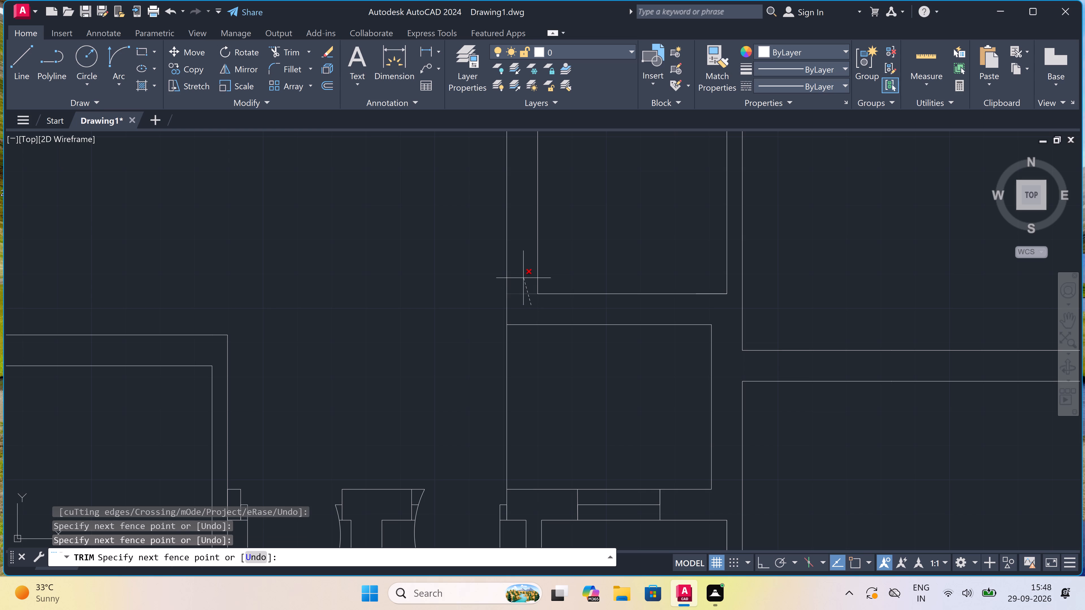
{"action": "scroll", "coordinate": [518, 355], "scroll_direction": "down", "scroll_amount": 3}
{"action": "scroll", "coordinate": [546, 293], "scroll_direction": "up", "scroll_amount": 2}
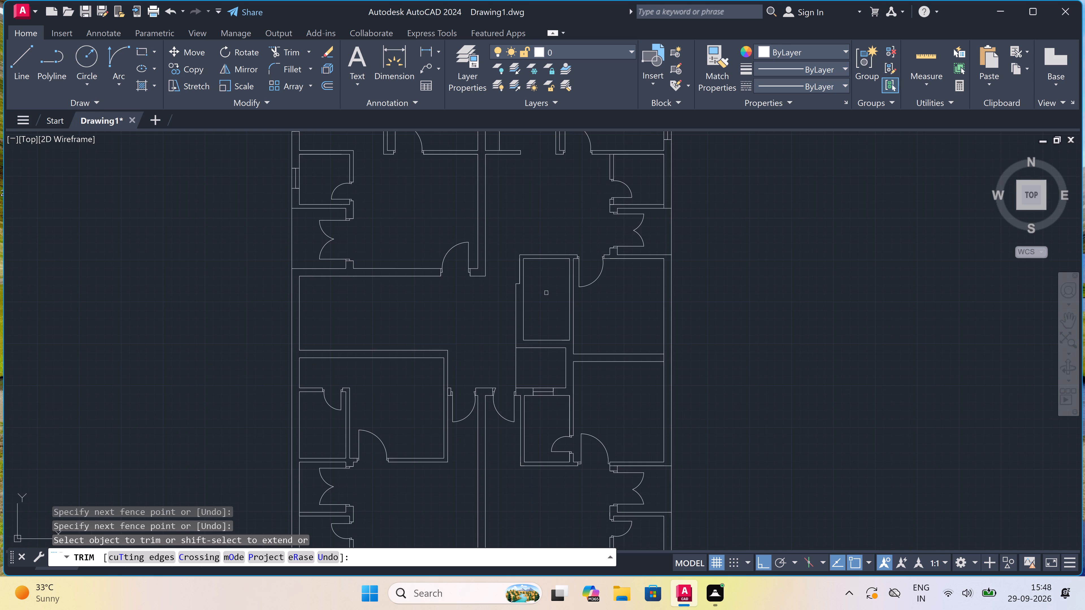
{"action": "key", "text": "Escape"}
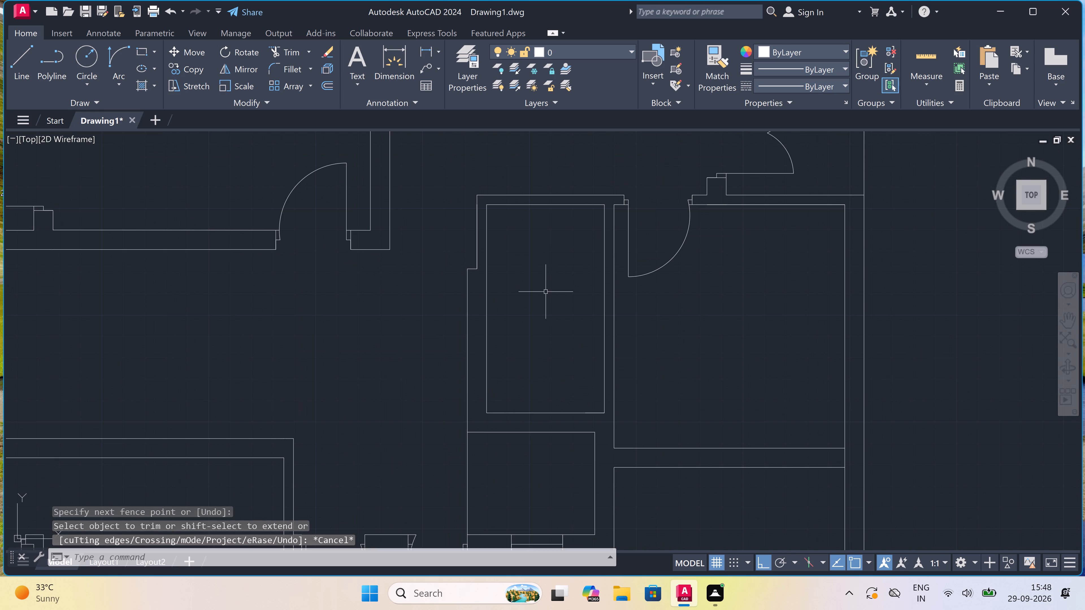
Draw a door jamb across the new room's east wall near its north end, with a 2" stop south from its midpoint and a 2' leaf west.
{"action": "type", "text": "l"}
{"action": "key", "text": "space"}
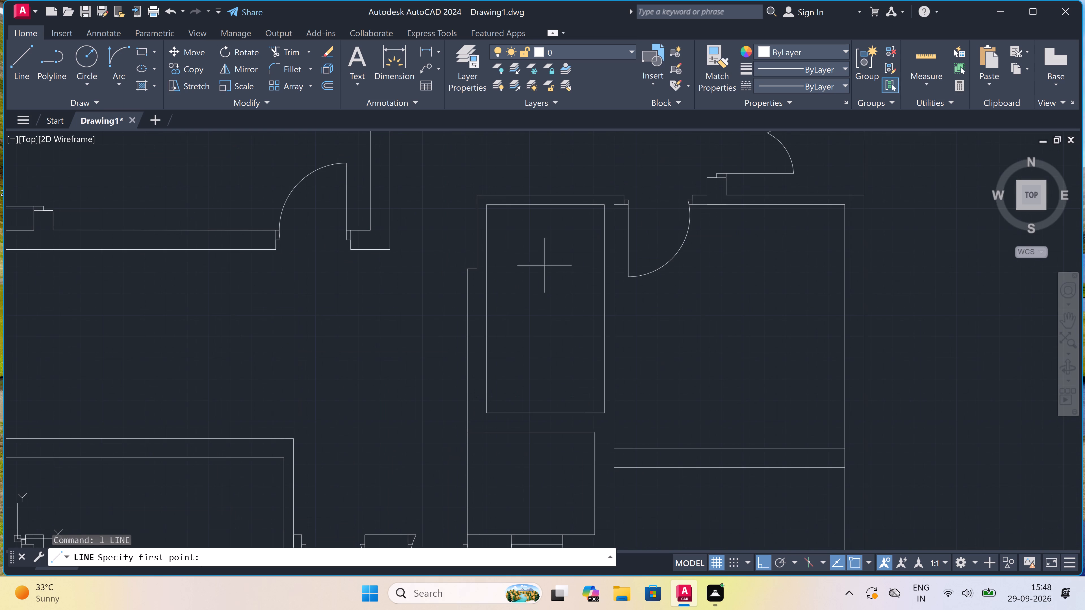
{"action": "scroll", "coordinate": [596, 225], "scroll_direction": "up", "scroll_amount": 2}
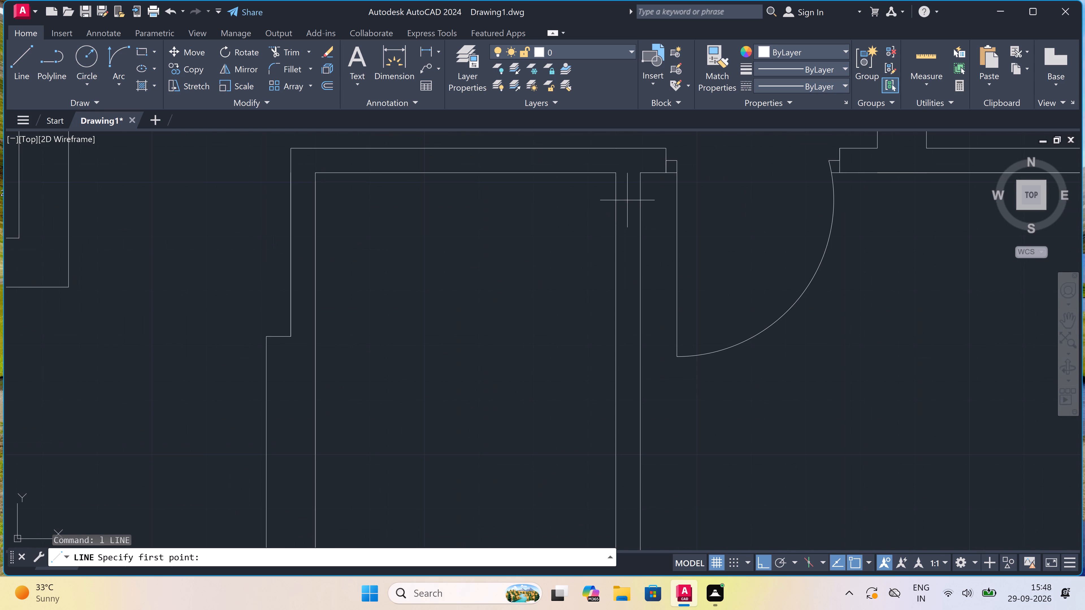
{"action": "left_click", "coordinate": [638, 205]}
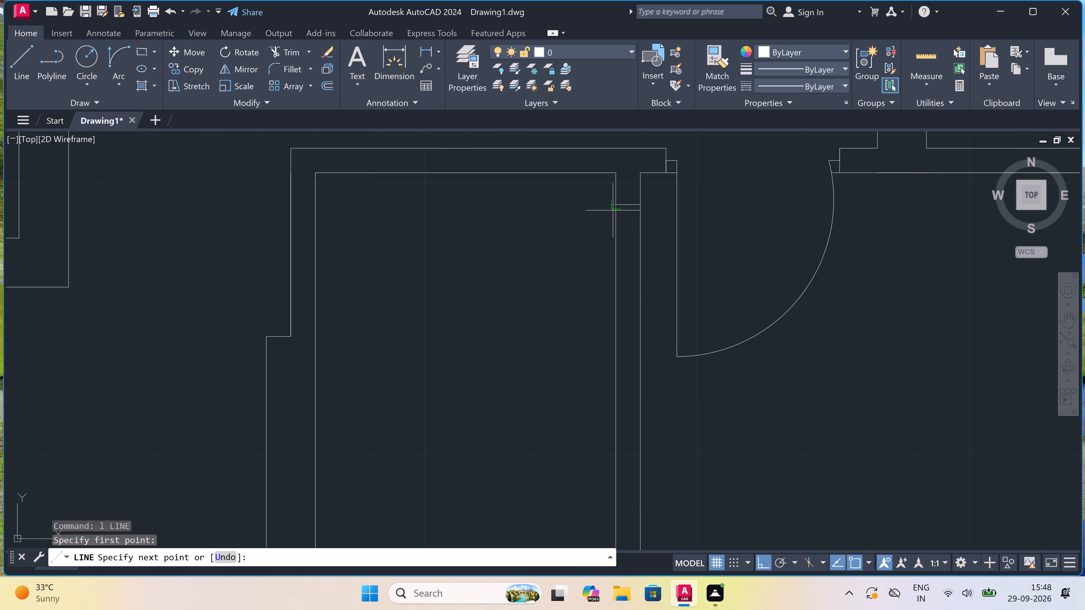
{"action": "left_click", "coordinate": [614, 207]}
{"action": "left_click", "coordinate": [629, 208]}
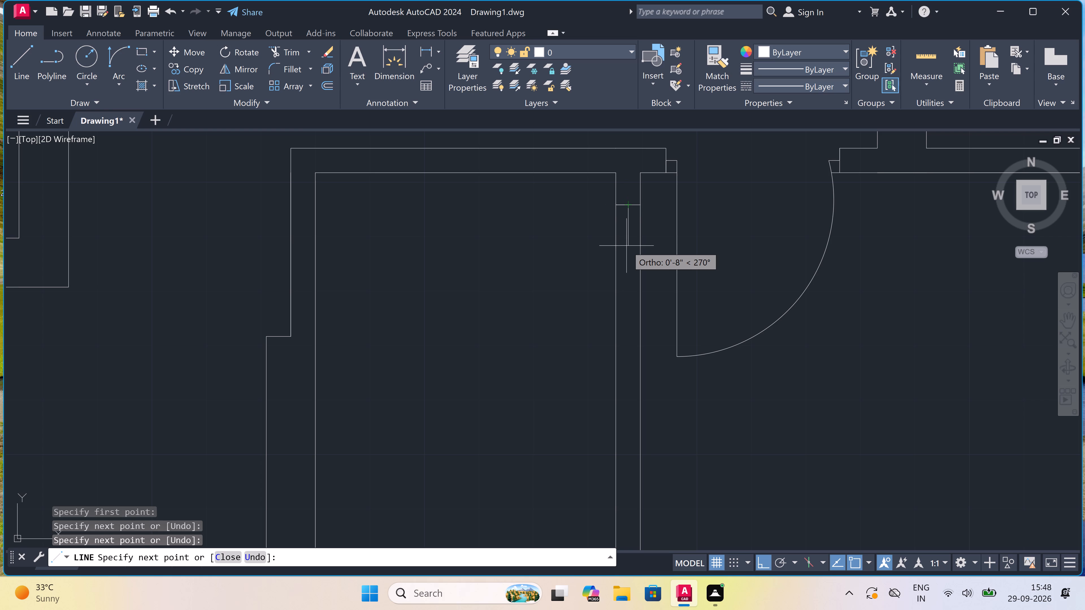
{"action": "key", "text": "2"}
{"action": "type", "text": "\""}
{"action": "key", "text": "space"}
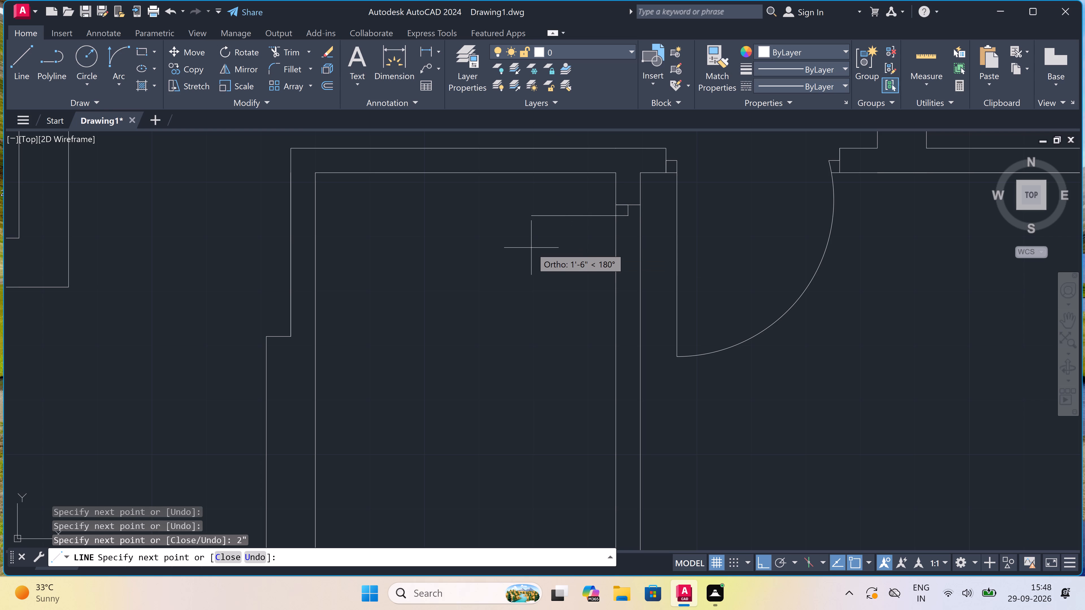
{"action": "key", "text": "2"}
{"action": "key", "text": "apostrophe"}
{"action": "key", "text": "space"}
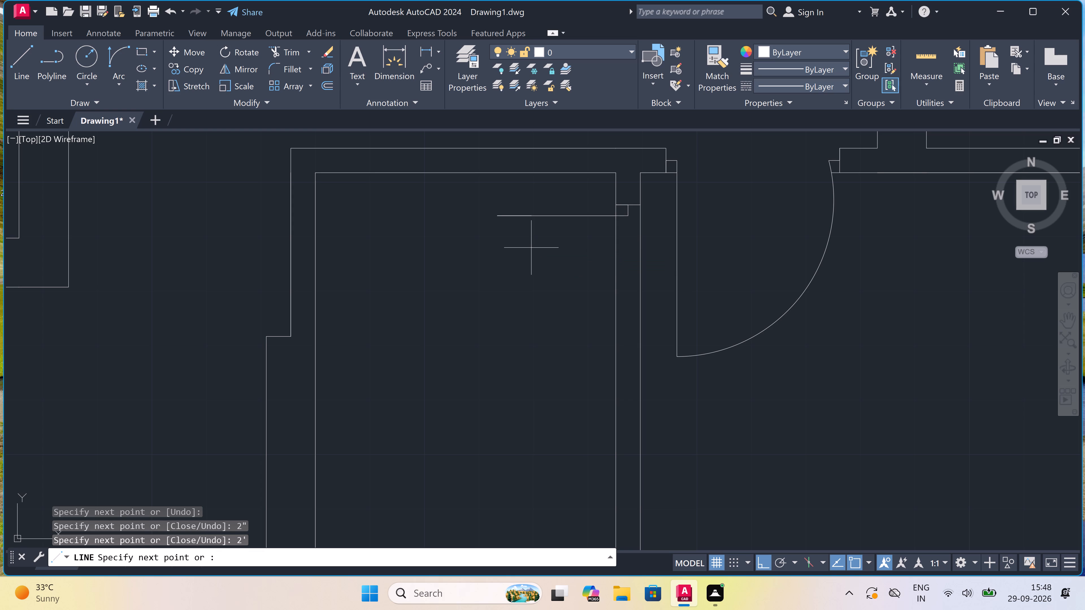
{"action": "key", "text": "Escape"}
Draw the opposite door jamb across the east wall south of the leaf, with a 2" stop north from its midpoint.
{"action": "key", "text": "space"}
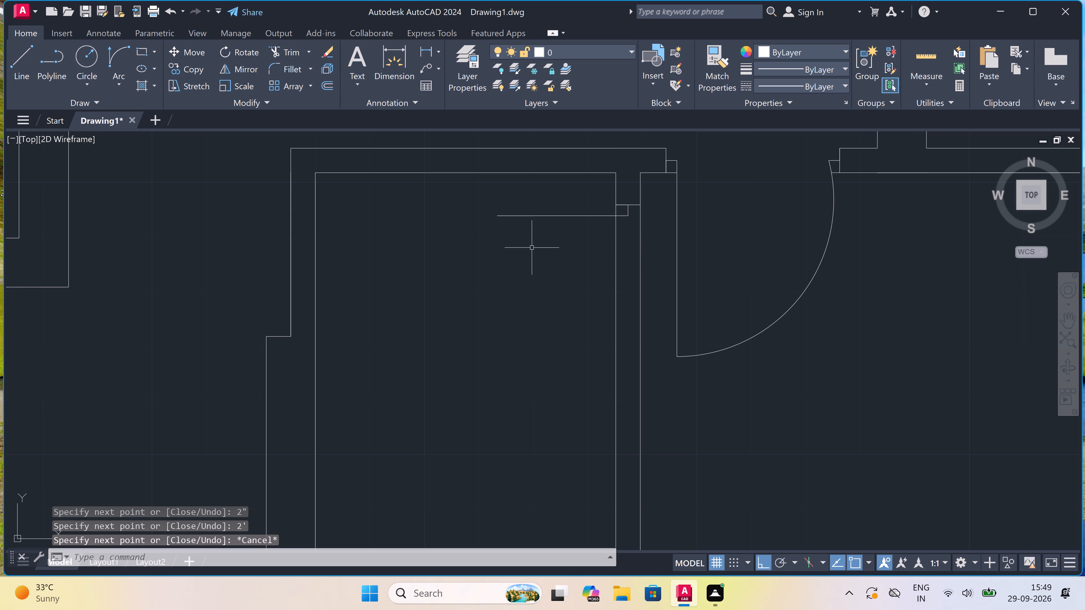
{"action": "left_click", "coordinate": [616, 330]}
{"action": "left_click", "coordinate": [643, 330]}
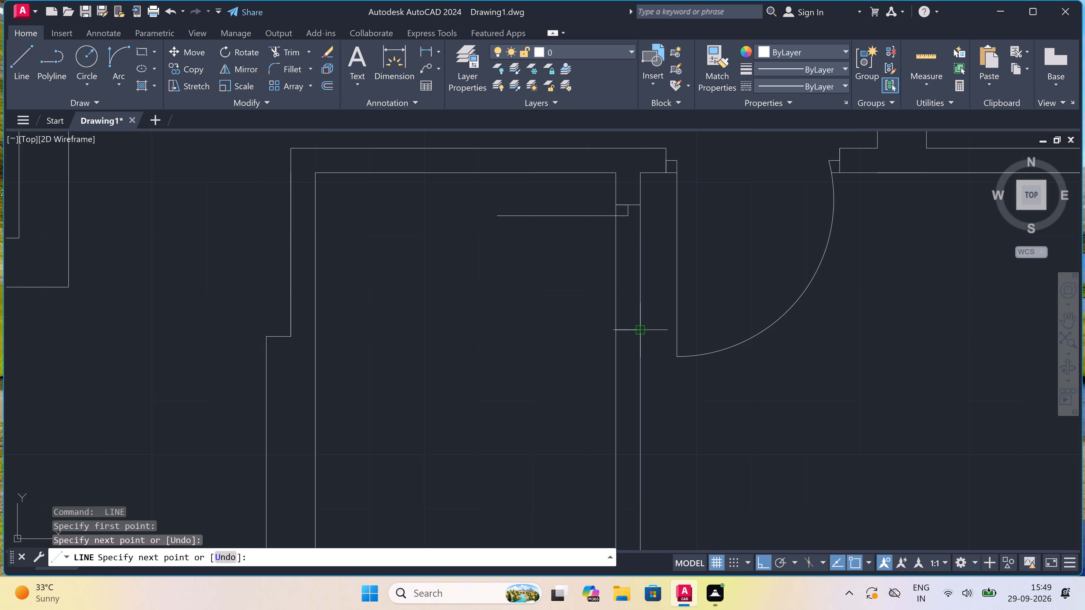
{"action": "left_click", "coordinate": [626, 330]}
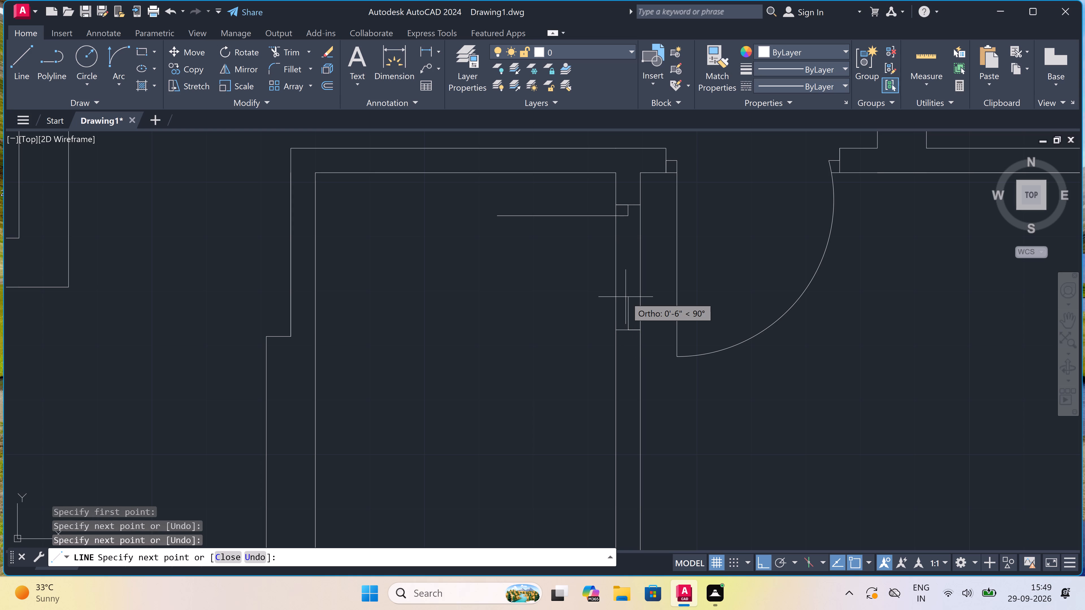
{"action": "key", "text": "2"}
{"action": "type", "text": "\""}
{"action": "key", "text": "space"}
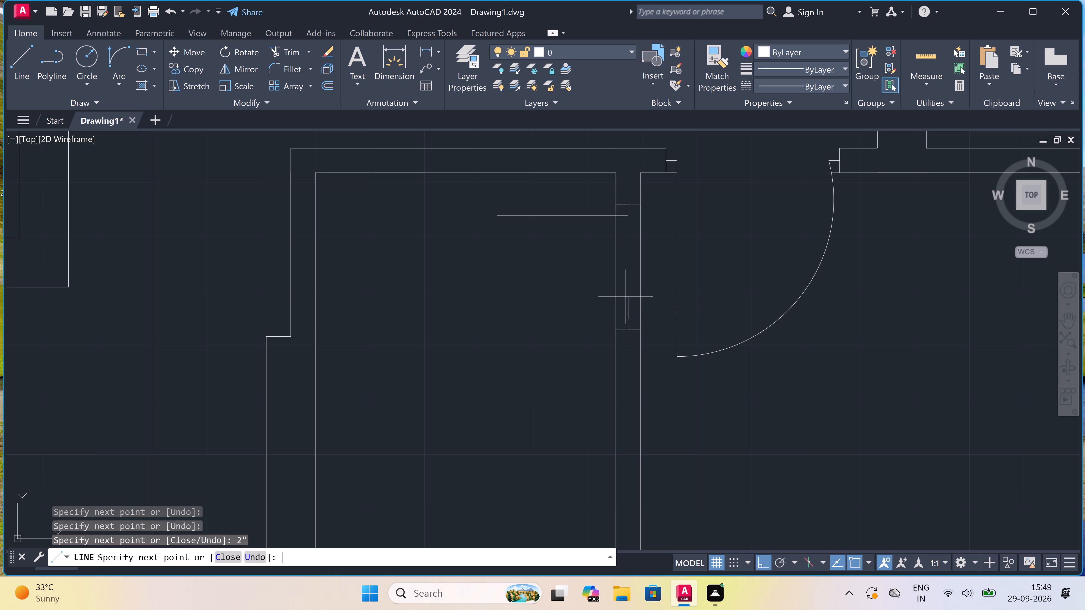
{"action": "key", "text": "Escape"}
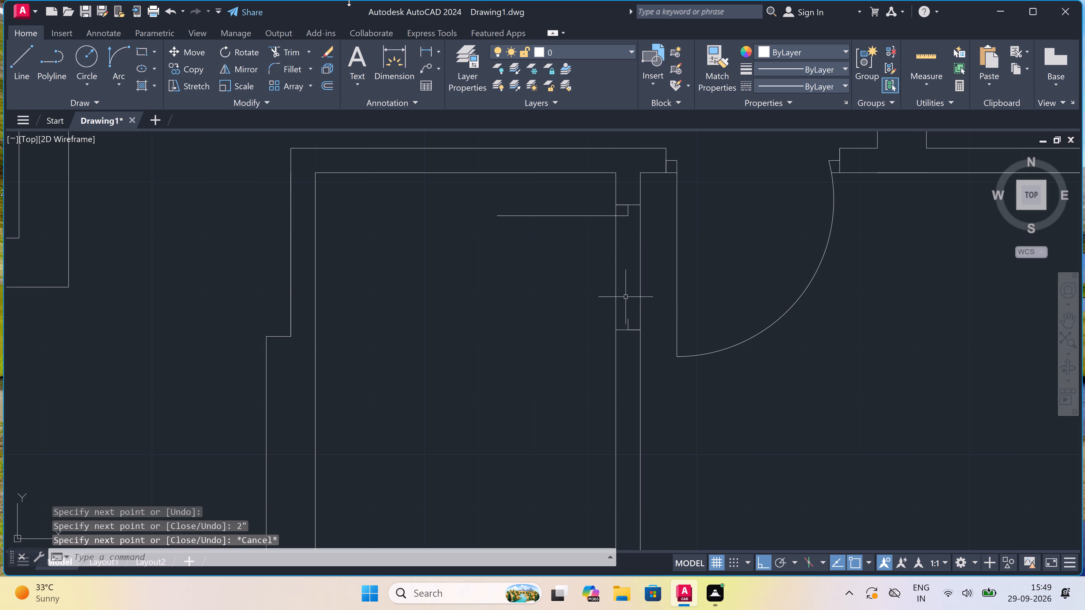
Draw the door swing arc from the leaf's west end to the south jamb's stop, bulging southwest into the room.
{"action": "left_click", "coordinate": [122, 52]}
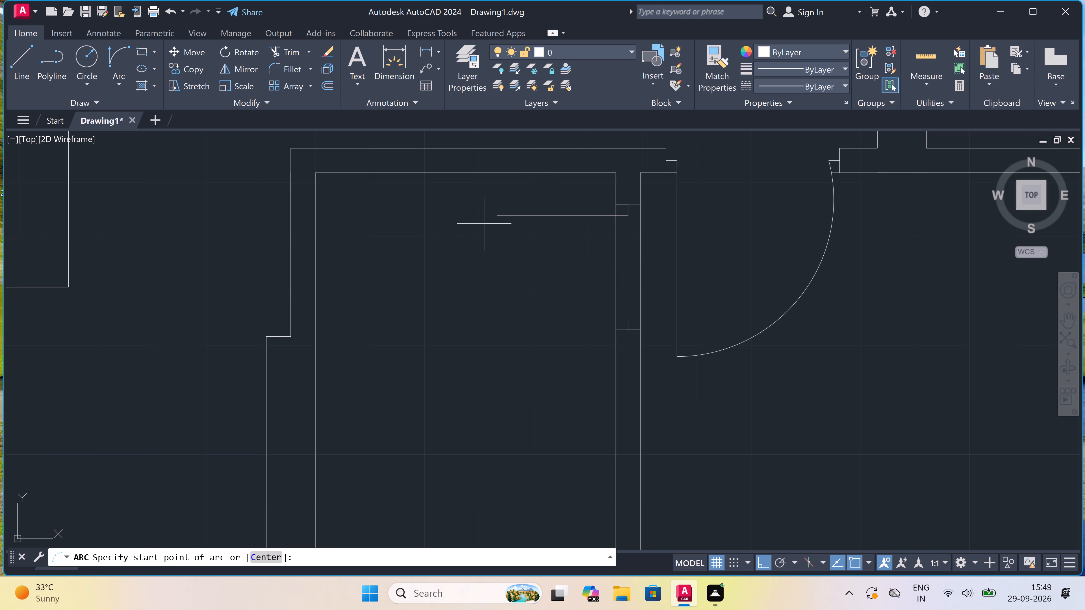
{"action": "left_click", "coordinate": [496, 213]}
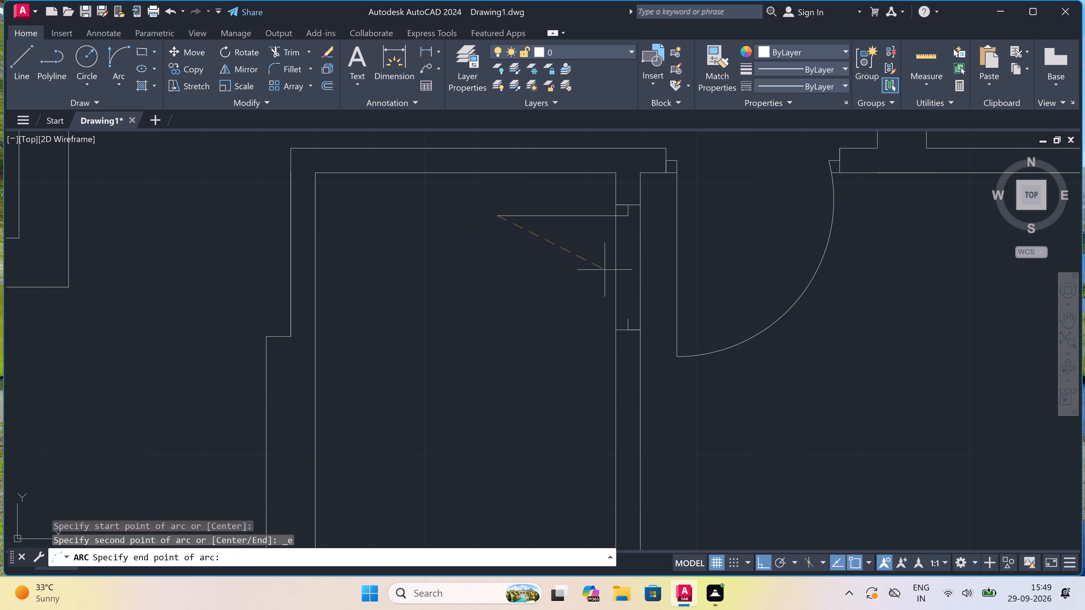
{"action": "left_click", "coordinate": [629, 315]}
{"action": "left_click", "coordinate": [526, 377]}
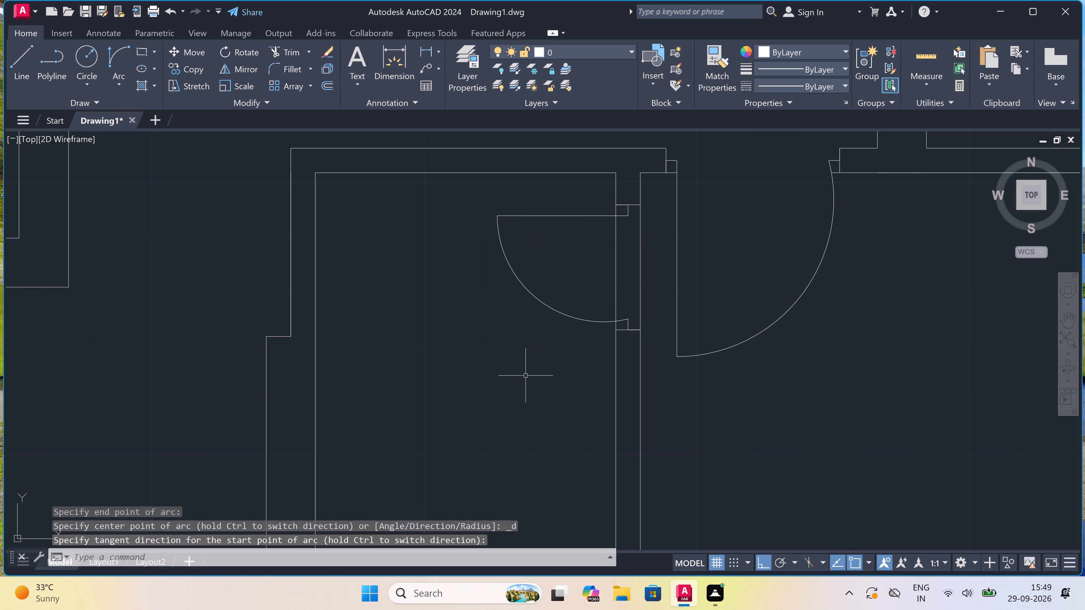
Trim both east wall lines between the two door jambs to open the doorway.
{"action": "type", "text": "tr"}
{"action": "key", "text": "space"}
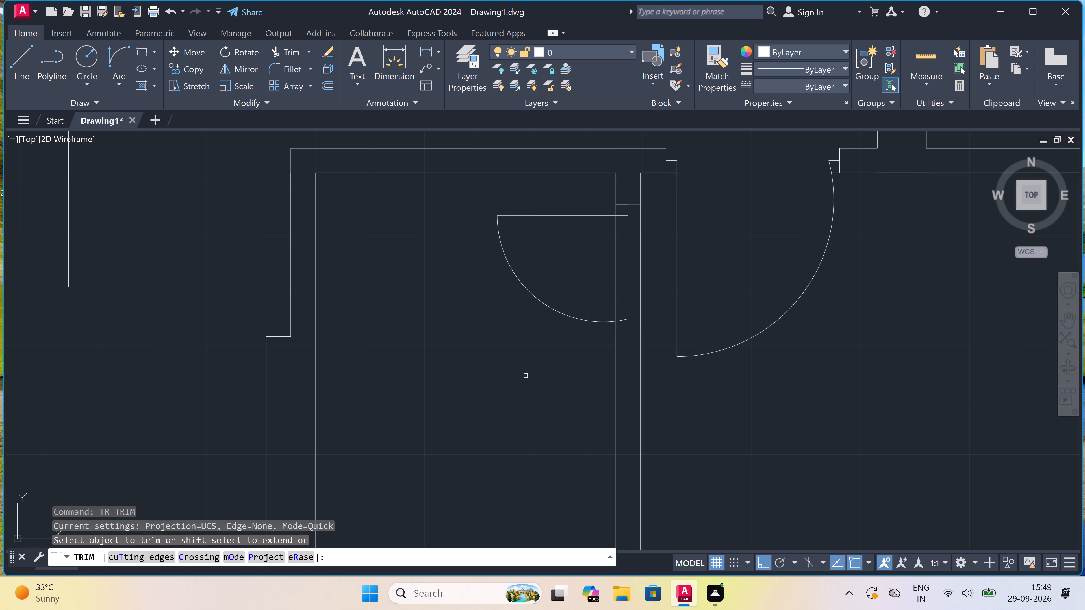
{"action": "left_click", "coordinate": [656, 272]}
{"action": "left_click", "coordinate": [571, 269]}
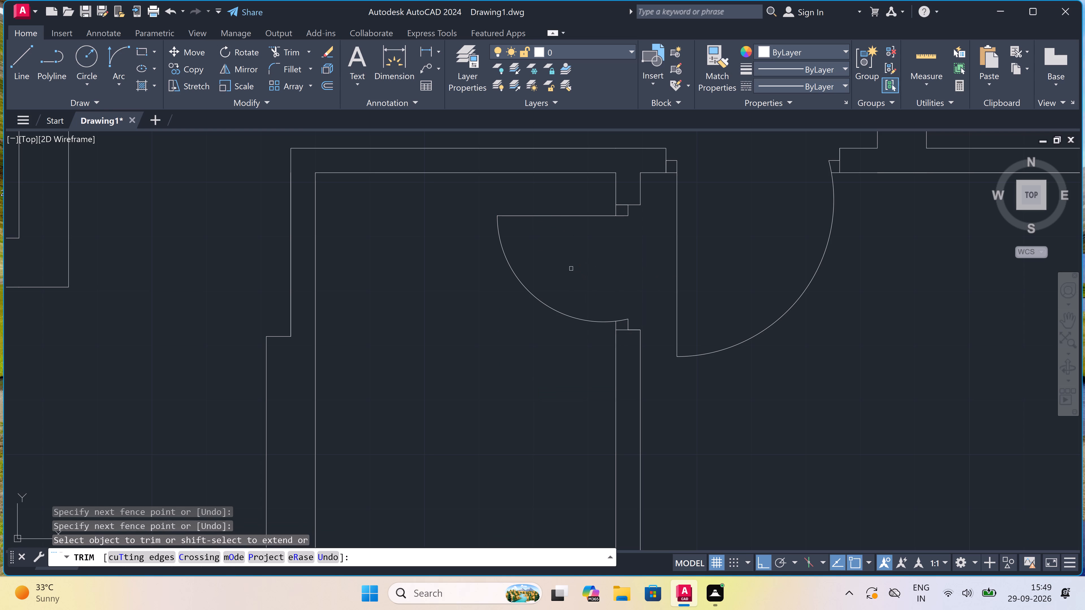
{"action": "scroll", "coordinate": [571, 269], "scroll_direction": "down", "scroll_amount": 3}
{"action": "scroll", "coordinate": [571, 268], "scroll_direction": "up", "scroll_amount": 2}
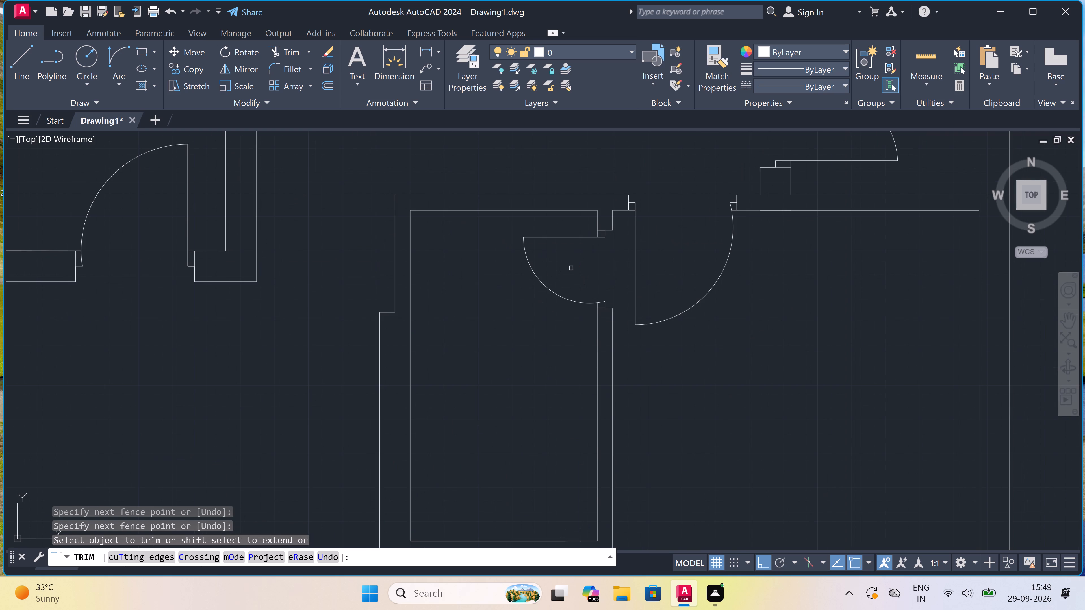
{"action": "key", "text": "Escape"}
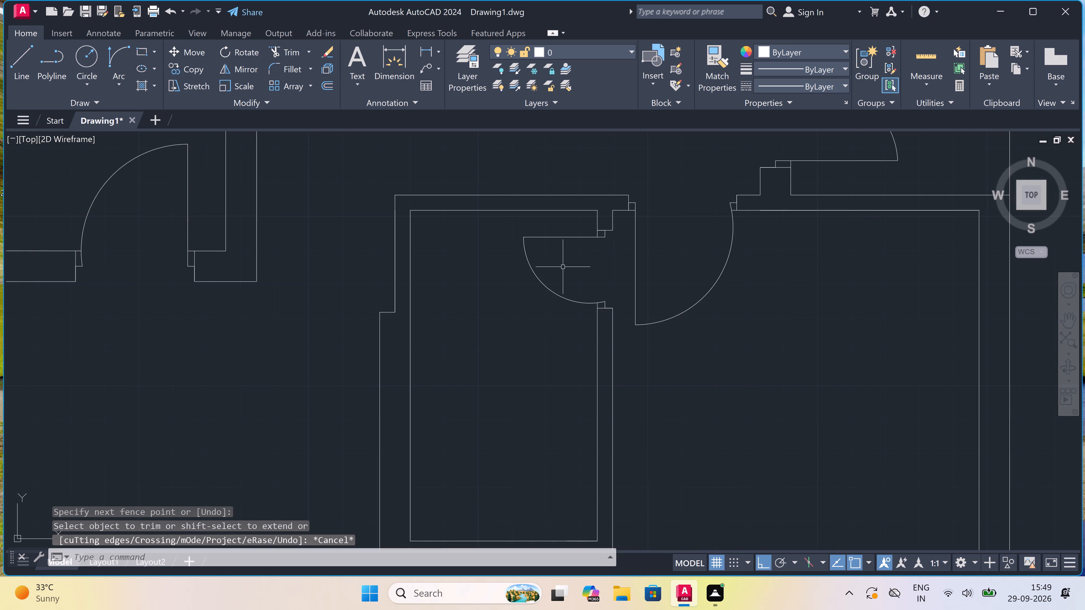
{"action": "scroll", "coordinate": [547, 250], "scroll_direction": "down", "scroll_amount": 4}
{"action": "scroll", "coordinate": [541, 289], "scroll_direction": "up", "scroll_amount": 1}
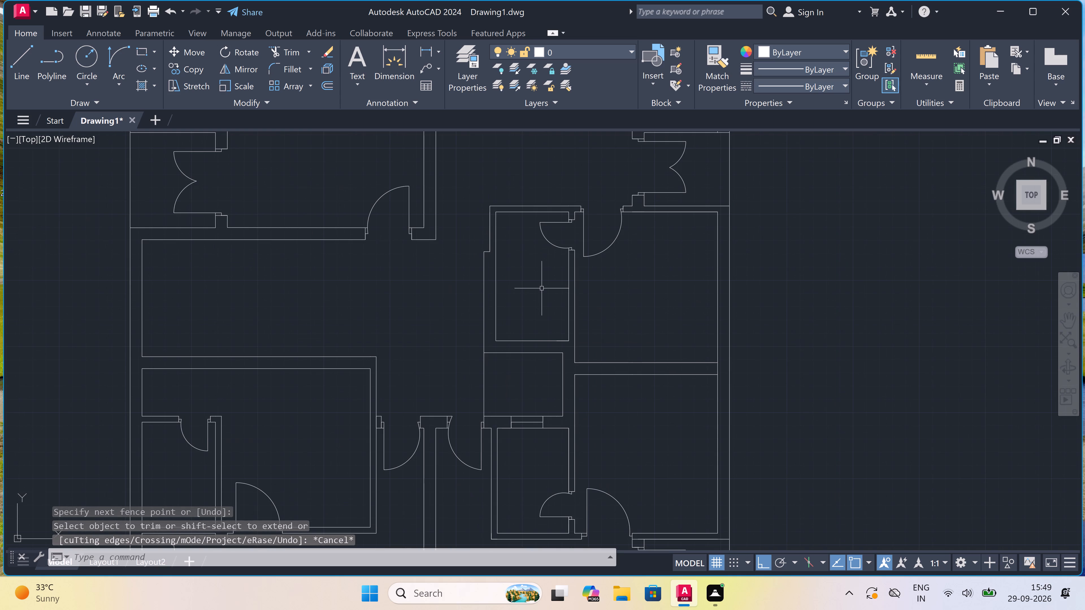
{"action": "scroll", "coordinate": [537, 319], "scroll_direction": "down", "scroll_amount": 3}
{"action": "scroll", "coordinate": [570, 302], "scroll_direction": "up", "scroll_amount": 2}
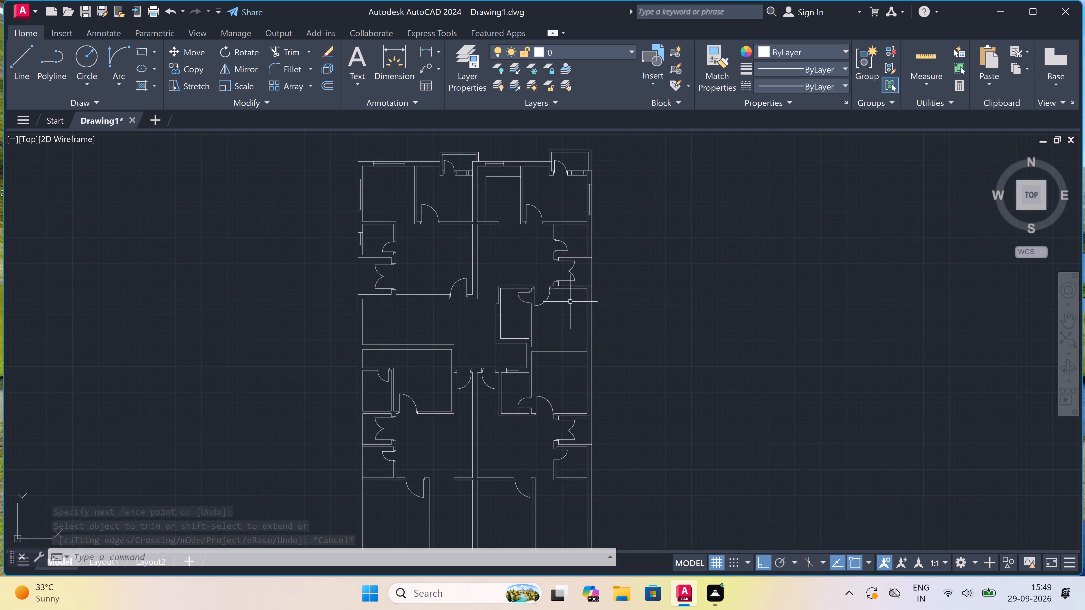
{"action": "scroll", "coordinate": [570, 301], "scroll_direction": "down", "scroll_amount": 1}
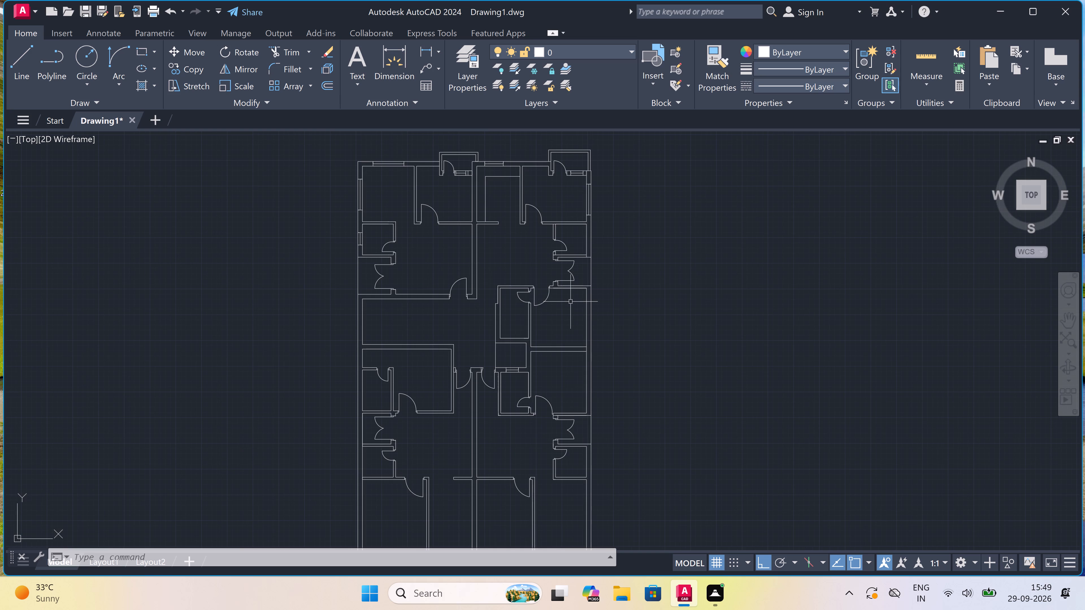
Draw a stair centre line east from the midpoint of the west-central room's west wall, and a full-width line across the room at its east end.
{"action": "scroll", "coordinate": [583, 321], "scroll_direction": "down", "scroll_amount": 1}
{"action": "scroll", "coordinate": [585, 328], "scroll_direction": "up", "scroll_amount": 3}
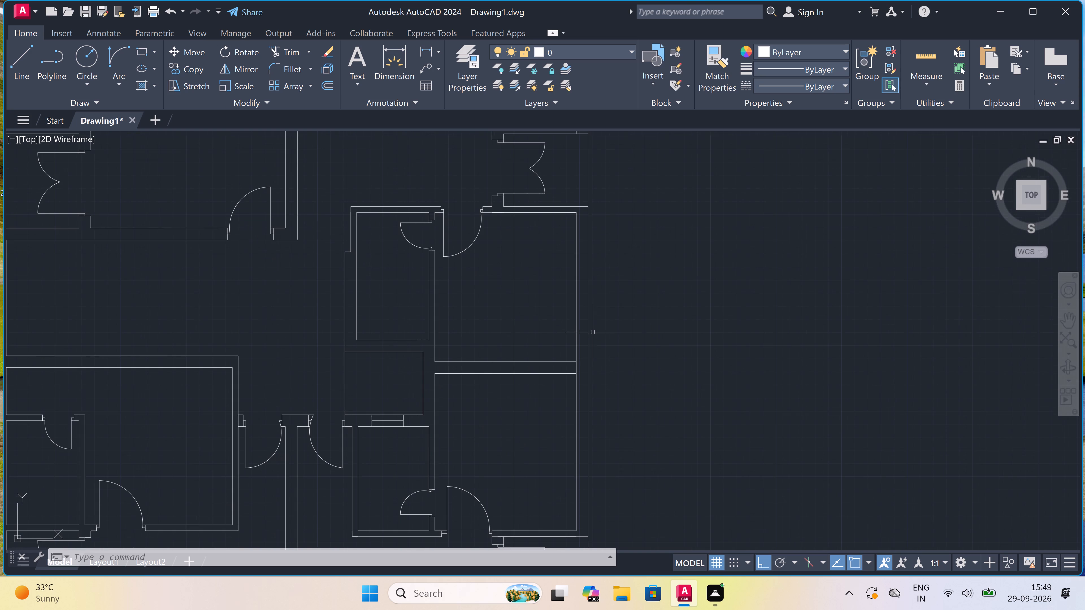
{"action": "scroll", "coordinate": [540, 297], "scroll_direction": "down", "scroll_amount": 2}
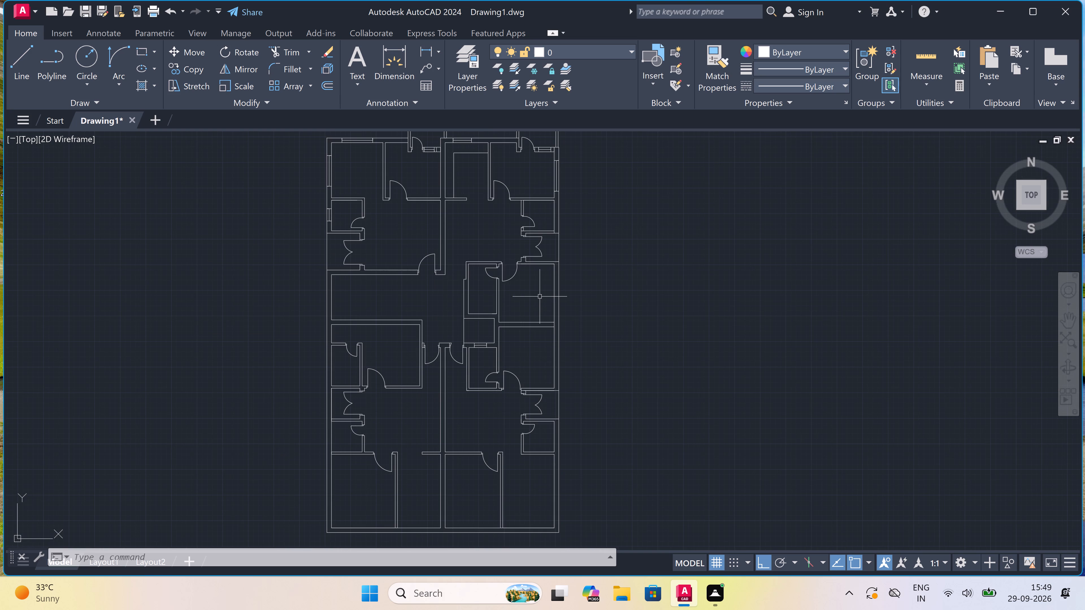
{"action": "scroll", "coordinate": [537, 302], "scroll_direction": "down", "scroll_amount": 2}
{"action": "scroll", "coordinate": [541, 305], "scroll_direction": "up", "scroll_amount": 3}
{"action": "scroll", "coordinate": [541, 305], "scroll_direction": "down", "scroll_amount": 2}
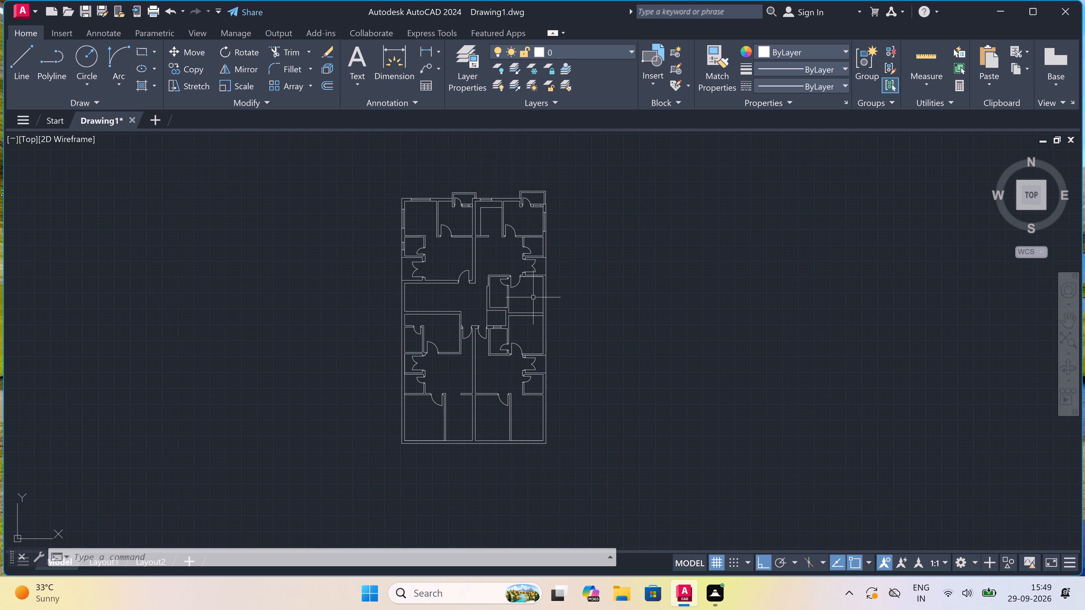
{"action": "scroll", "coordinate": [393, 295], "scroll_direction": "up", "scroll_amount": 1}
{"action": "scroll", "coordinate": [419, 295], "scroll_direction": "up", "scroll_amount": 2}
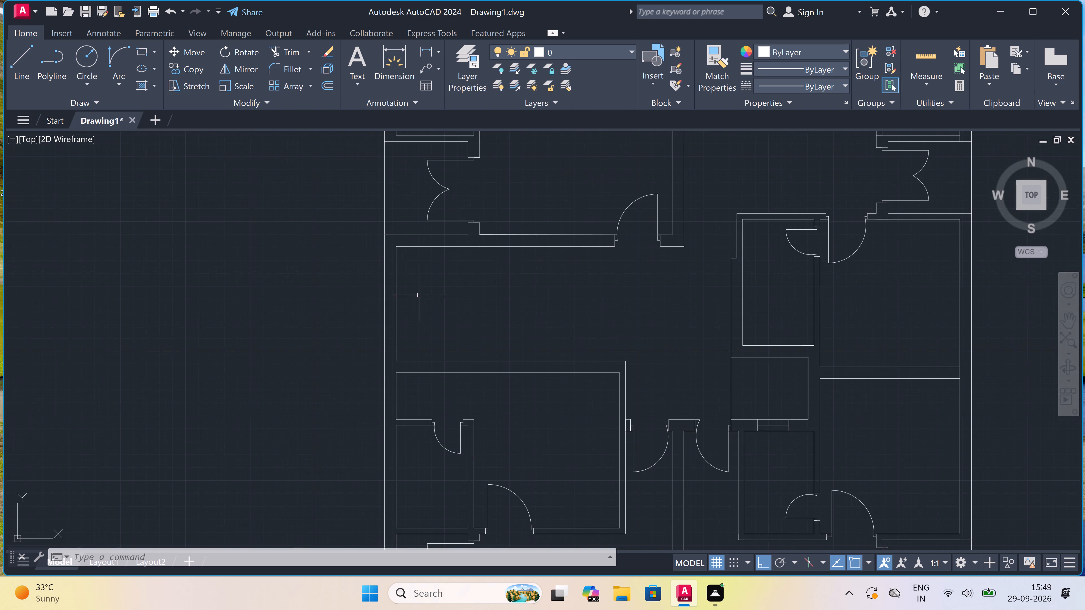
{"action": "scroll", "coordinate": [461, 292], "scroll_direction": "up", "scroll_amount": 1}
{"action": "type", "text": "l"}
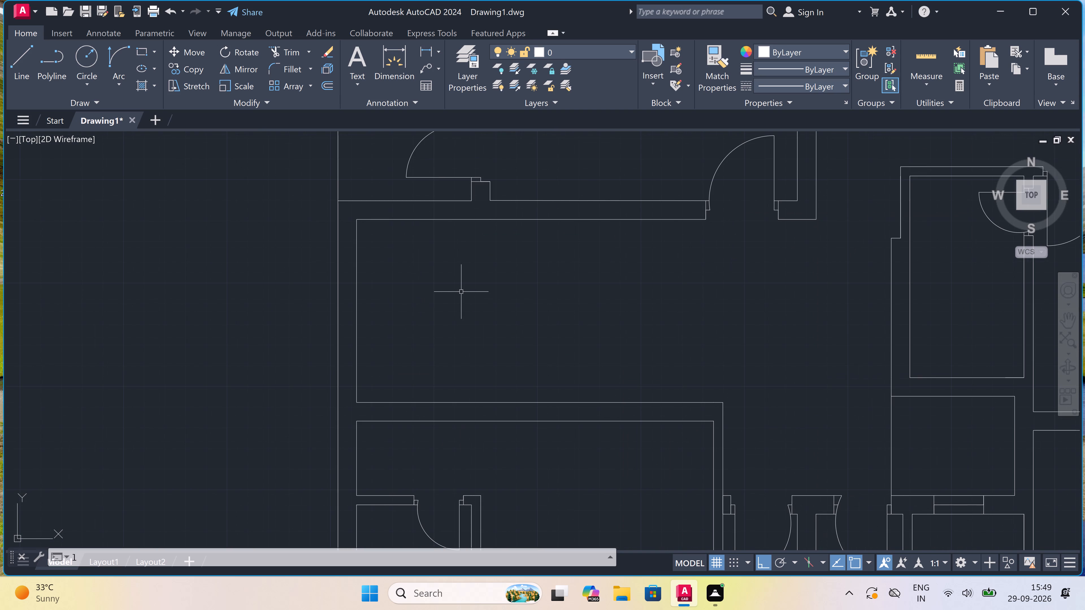
{"action": "key", "text": "space"}
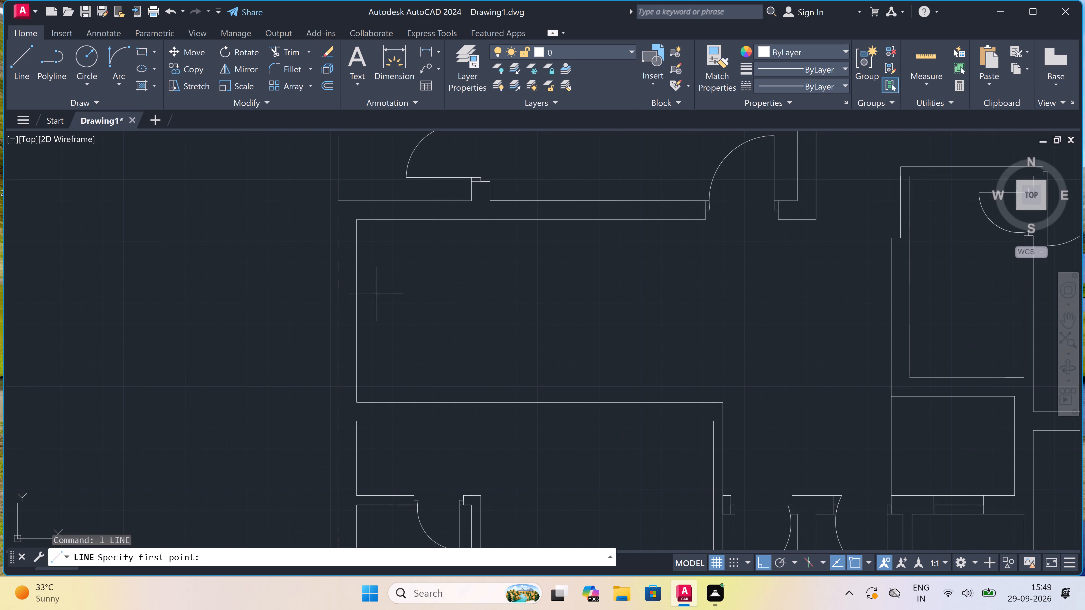
{"action": "left_click", "coordinate": [351, 311]}
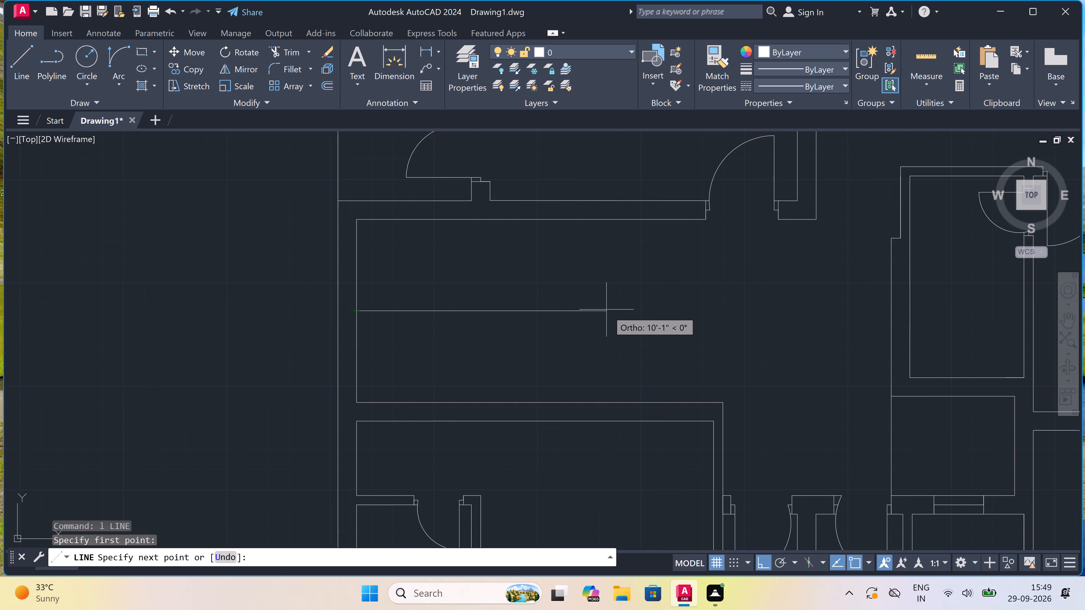
{"action": "left_click", "coordinate": [624, 313]}
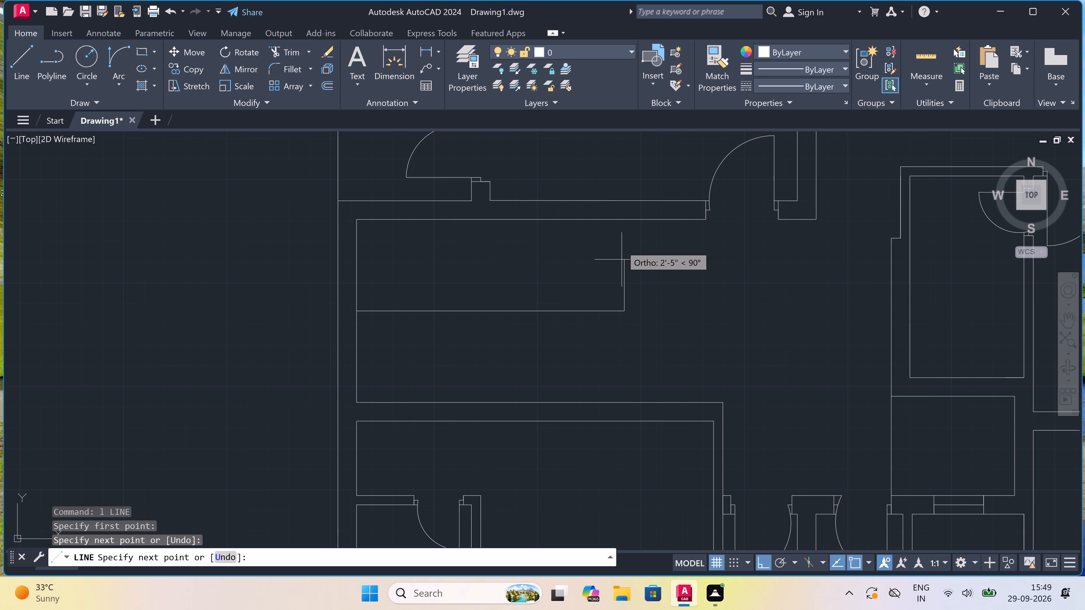
{"action": "left_click", "coordinate": [625, 221]}
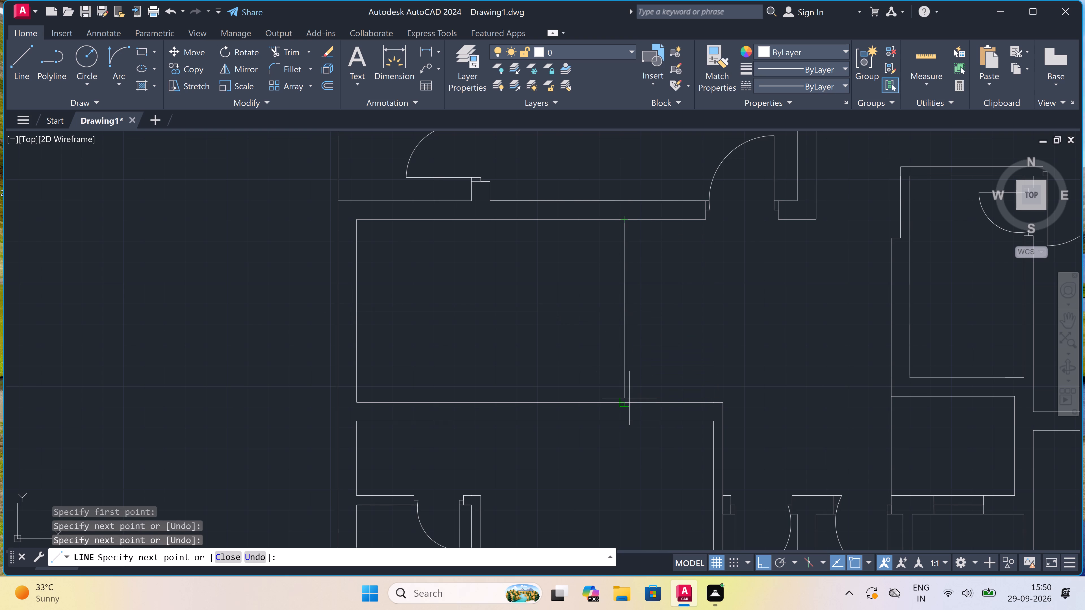
{"action": "left_click", "coordinate": [625, 404]}
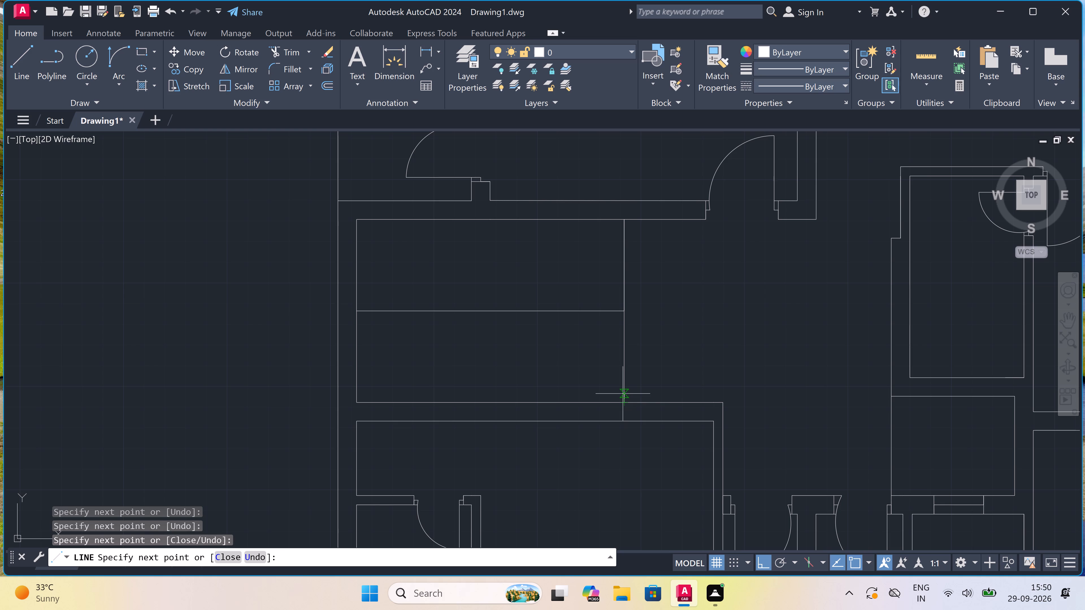
{"action": "key", "text": "Escape"}
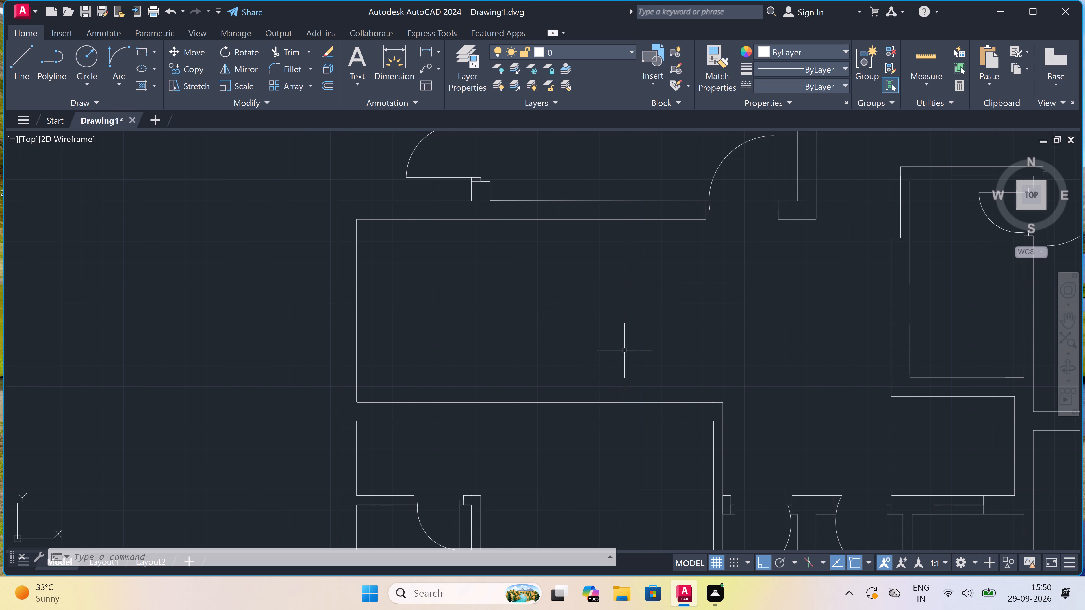
Offset the stair's east end line 9" westward in multiple mode to make eleven more tread lines, leaving a landing at the west wall.
{"action": "type", "text": "o"}
{"action": "key", "text": "space"}
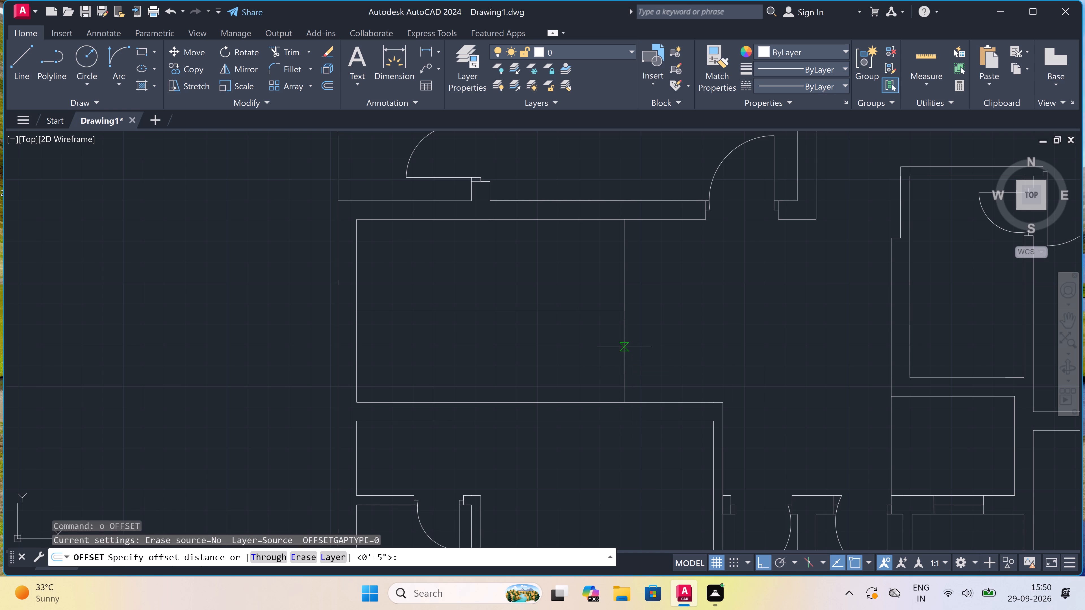
{"action": "left_click", "coordinate": [624, 347]}
{"action": "key", "text": "9"}
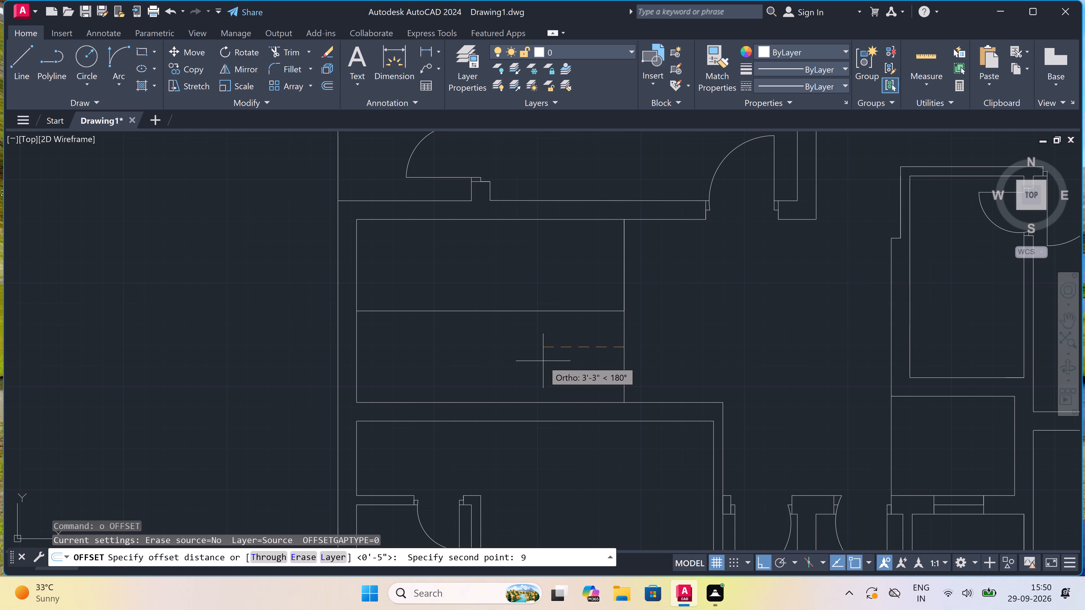
{"action": "key", "text": "shift+quotedbl"}
{"action": "key", "text": "space"}
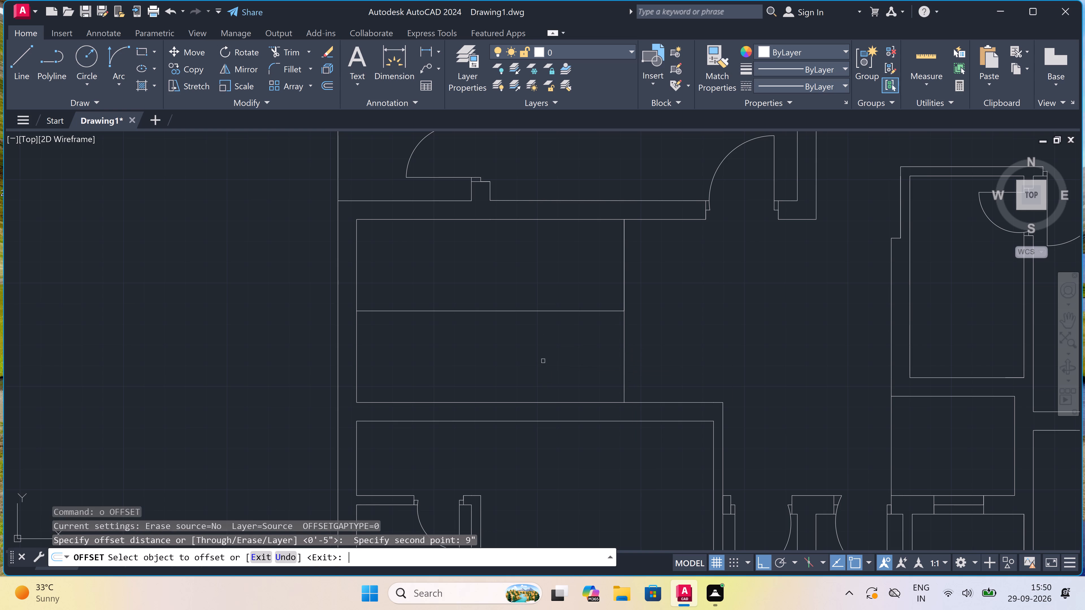
{"action": "left_click", "coordinate": [624, 260]}
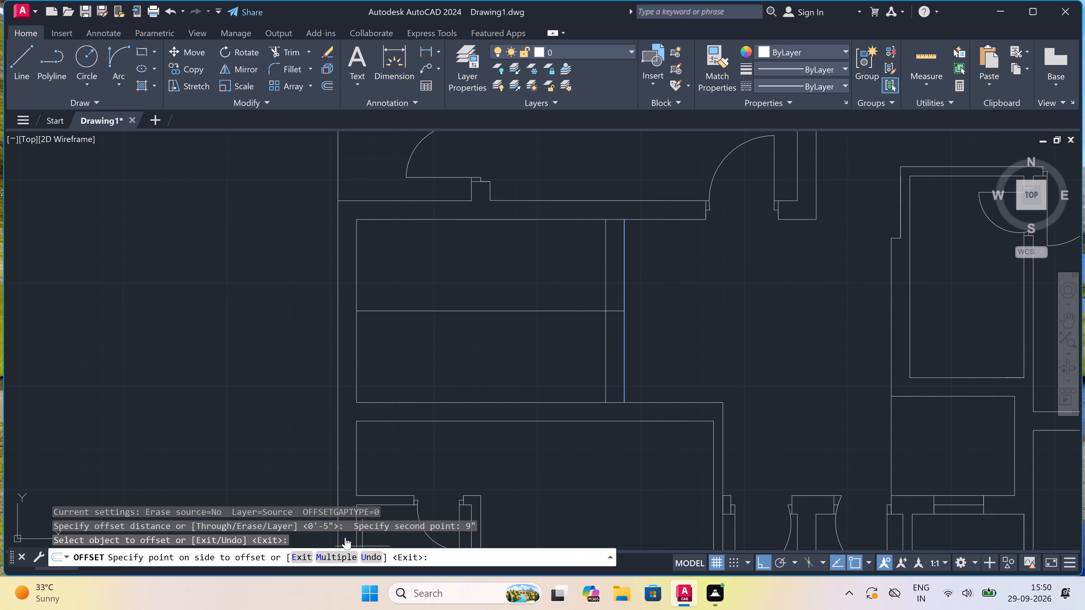
{"action": "left_click", "coordinate": [332, 552]}
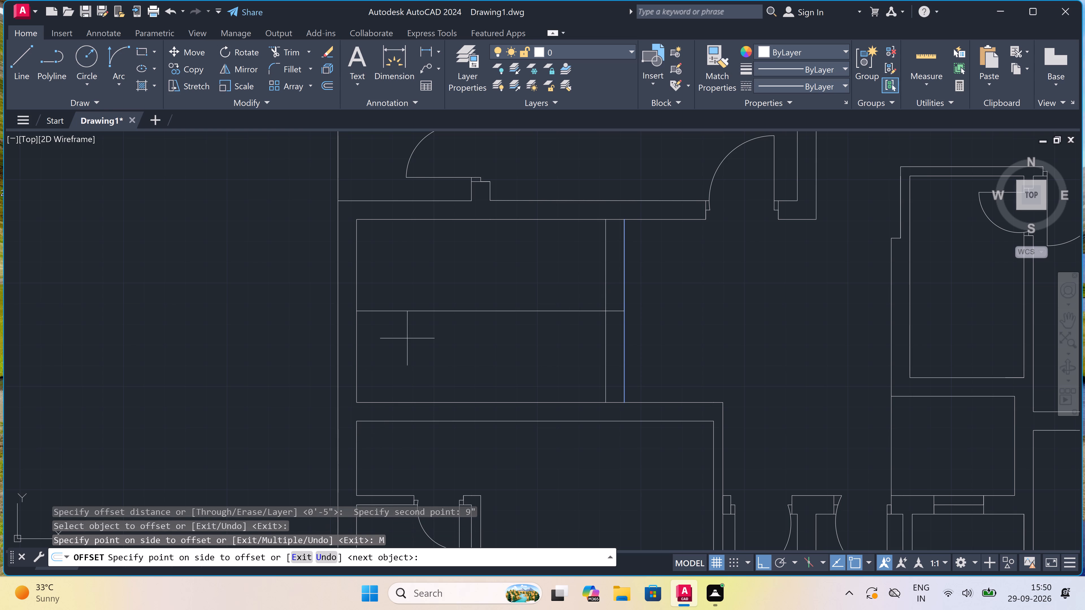
{"action": "triple_click", "coordinate": [391, 253]}
{"action": "triple_click", "coordinate": [391, 253]}
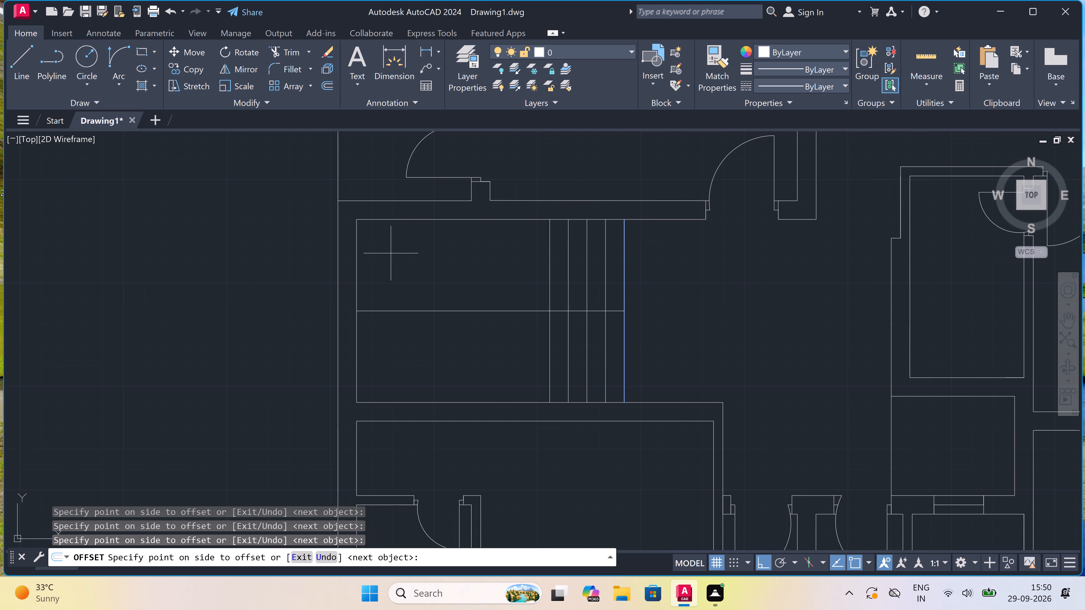
{"action": "triple_click", "coordinate": [392, 253]}
{"action": "triple_click", "coordinate": [392, 252]}
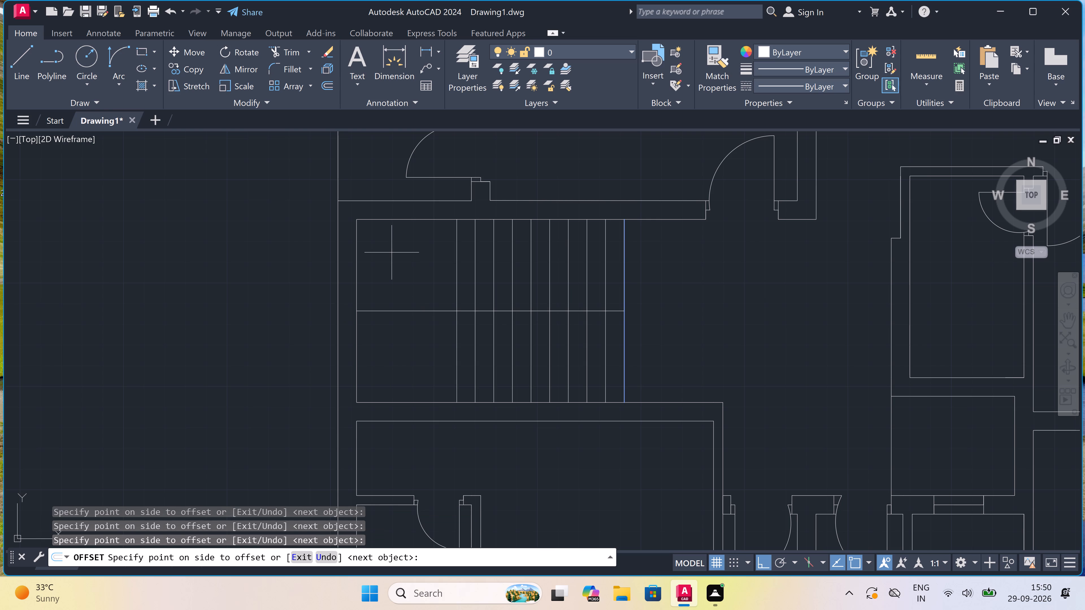
{"action": "left_click", "coordinate": [392, 252]}
{"action": "left_click", "coordinate": [392, 252]}
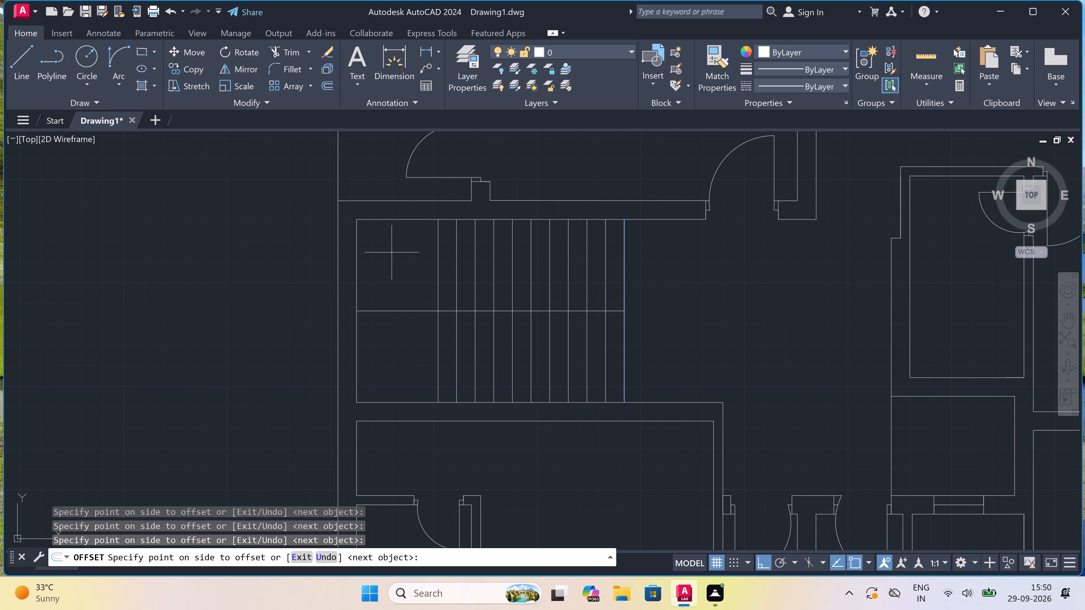
{"action": "left_click", "coordinate": [392, 252]}
{"action": "left_click", "coordinate": [392, 252]}
{"action": "key", "text": "Escape"}
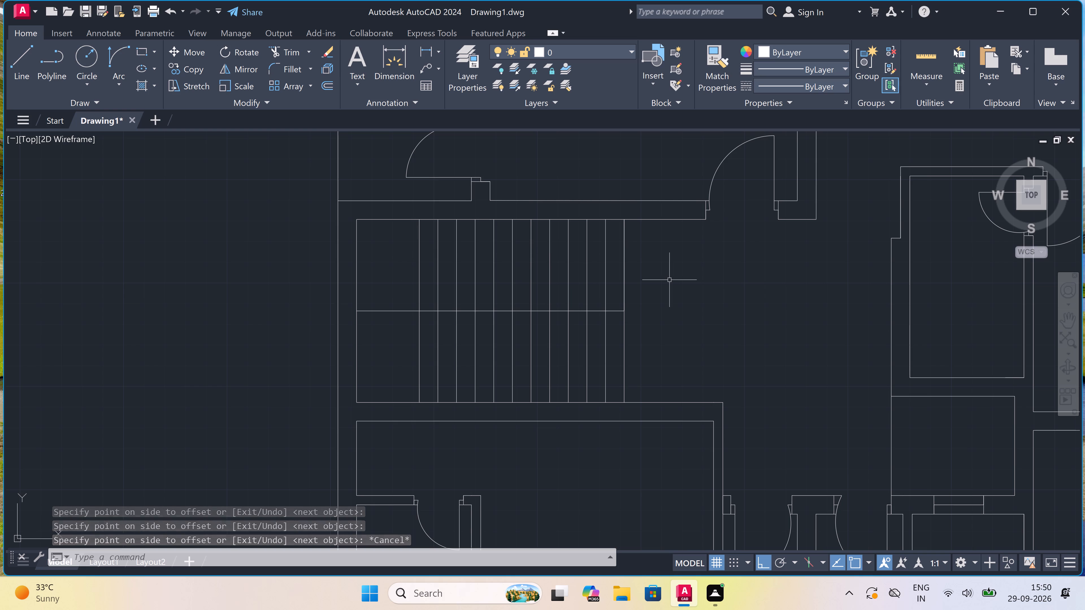
Draw the stair direction line from east of the treads west through the south flight, north across the landing, and east partway into the north flight.
{"action": "type", "text": "l"}
{"action": "key", "text": "space"}
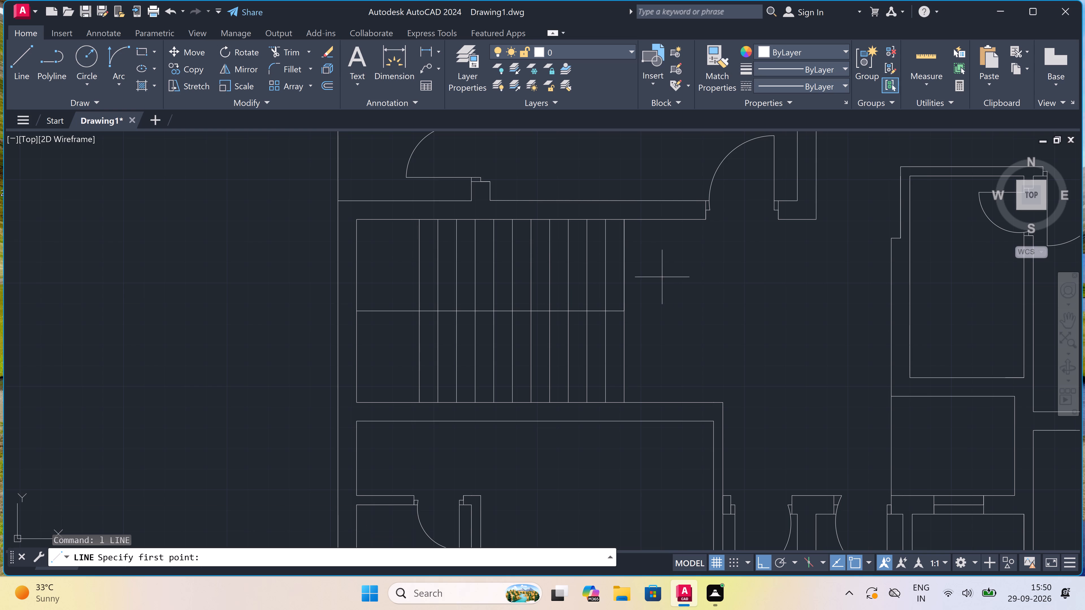
{"action": "left_click", "coordinate": [657, 346]}
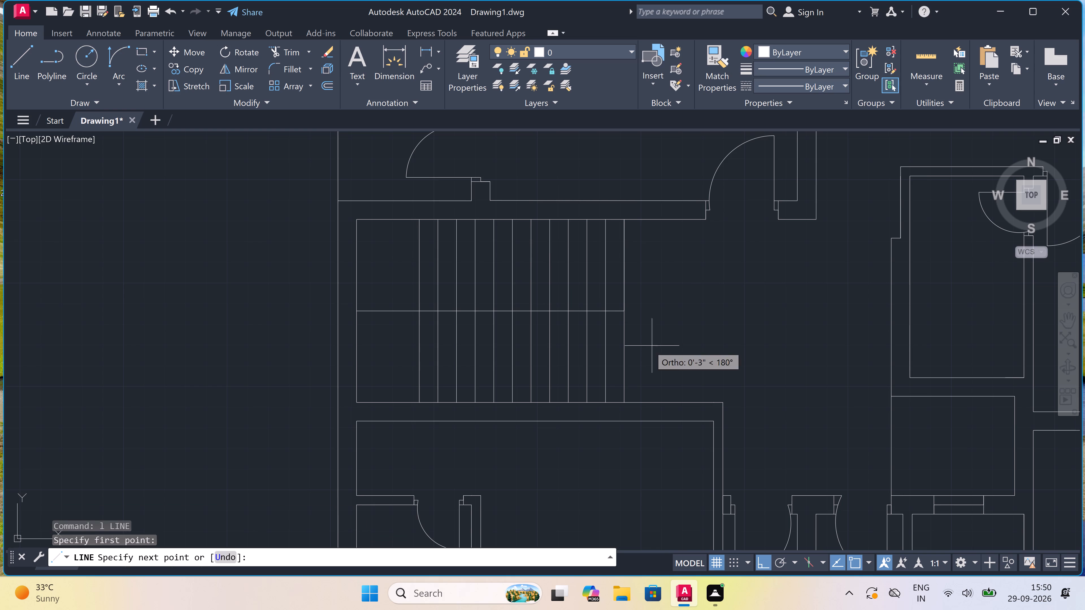
{"action": "left_click", "coordinate": [378, 345]}
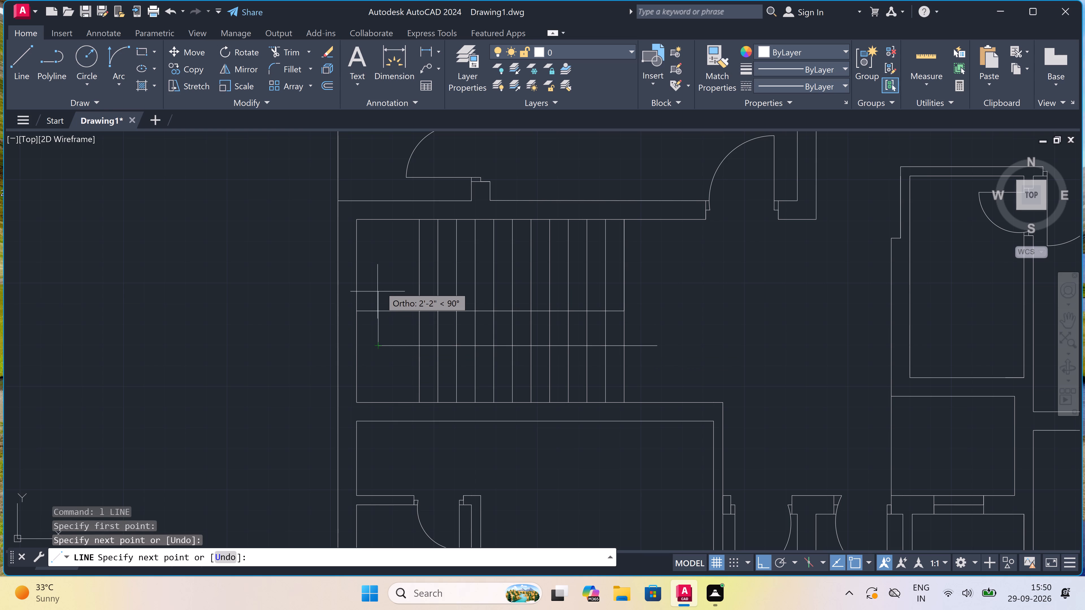
{"action": "left_click", "coordinate": [384, 272]}
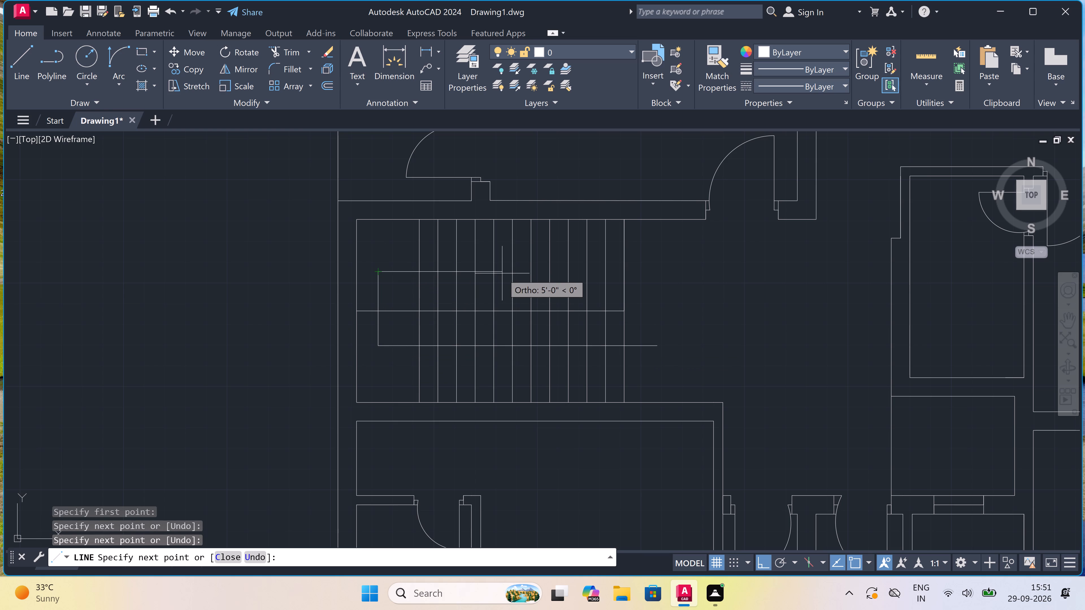
{"action": "left_click", "coordinate": [492, 273]}
{"action": "key", "text": "Escape"}
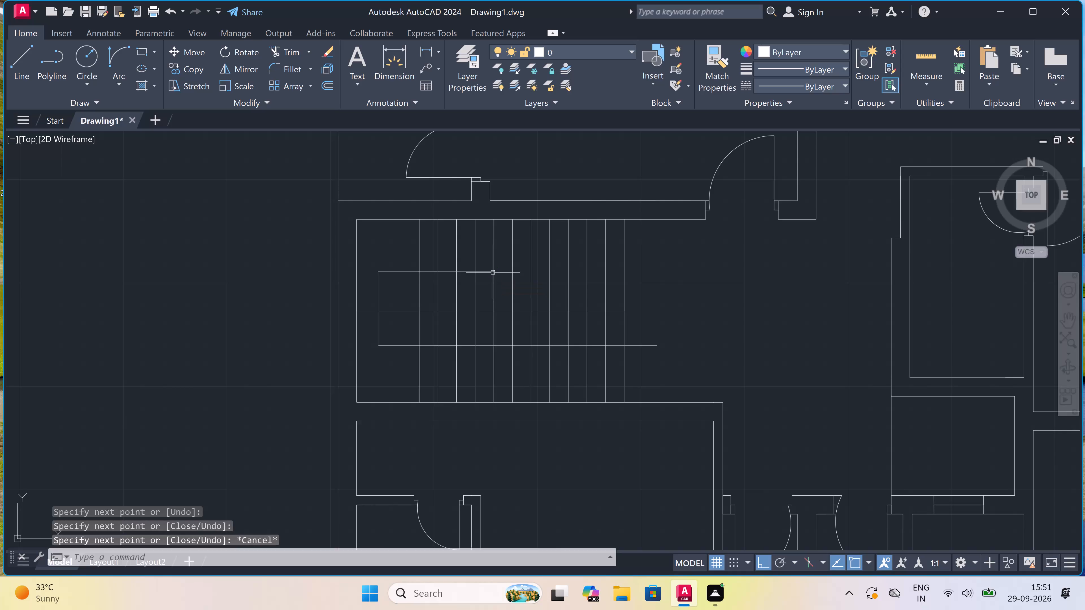
Draw a 2' window in the east exterior wall of the northeast unit's small room, with jamb lines and a mid-wall pane line.
{"action": "scroll", "coordinate": [477, 286], "scroll_direction": "down", "scroll_amount": 4}
{"action": "scroll", "coordinate": [482, 234], "scroll_direction": "up", "scroll_amount": 2}
{"action": "scroll", "coordinate": [482, 234], "scroll_direction": "down", "scroll_amount": 1}
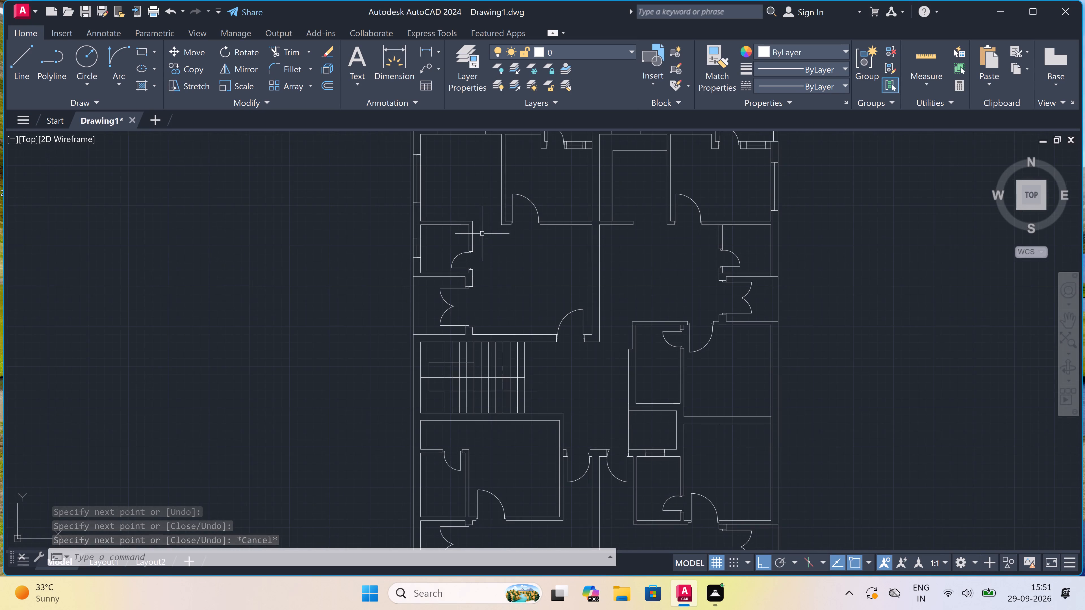
{"action": "scroll", "coordinate": [482, 234], "scroll_direction": "down", "scroll_amount": 1}
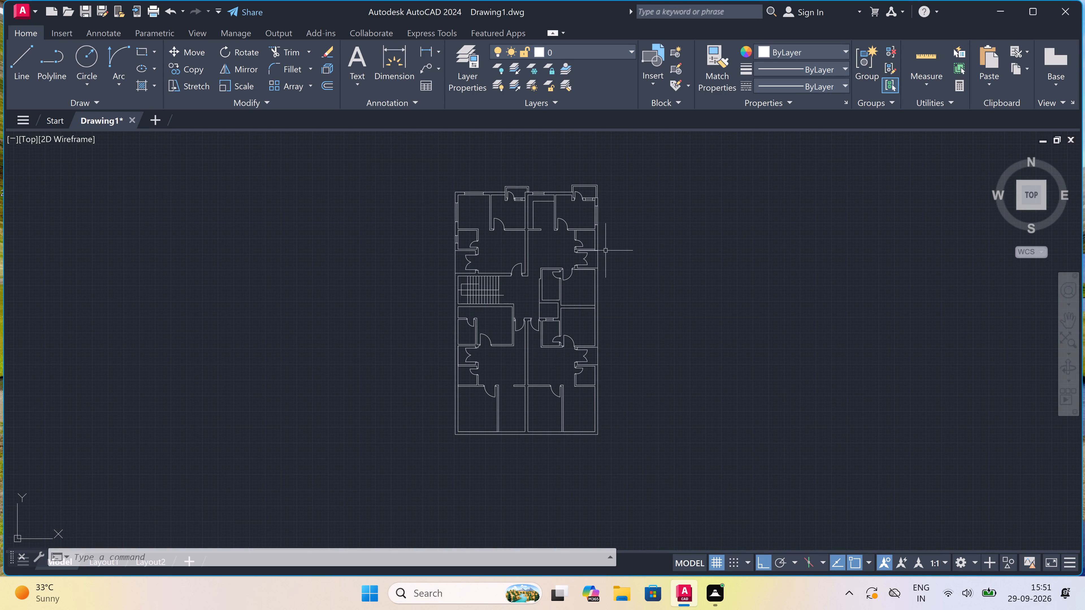
{"action": "scroll", "coordinate": [606, 250], "scroll_direction": "up", "scroll_amount": 2}
{"action": "scroll", "coordinate": [585, 230], "scroll_direction": "down", "scroll_amount": 1}
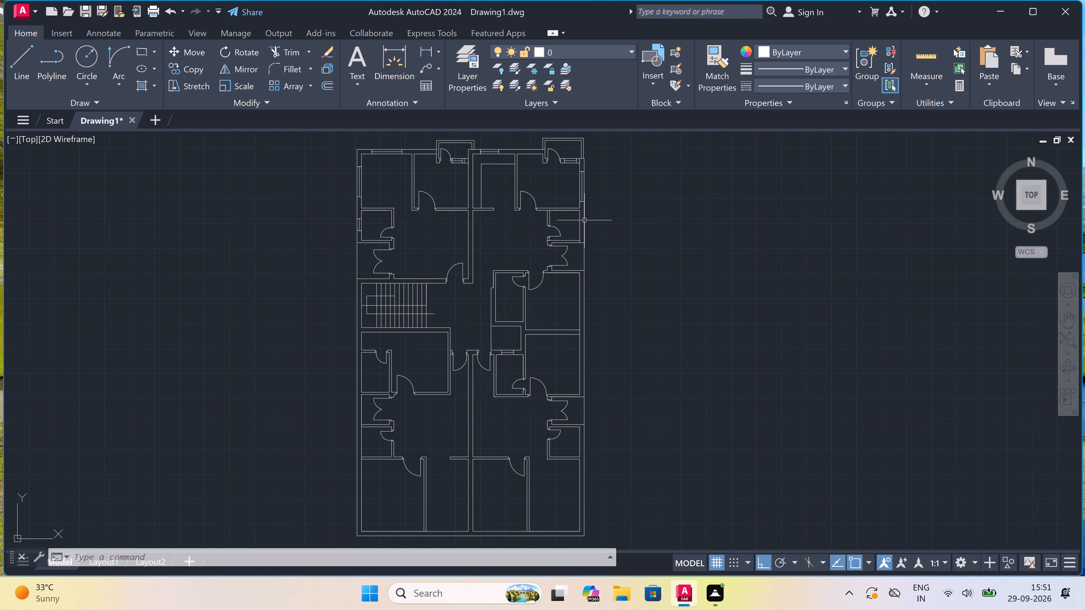
{"action": "scroll", "coordinate": [583, 210], "scroll_direction": "up", "scroll_amount": 3}
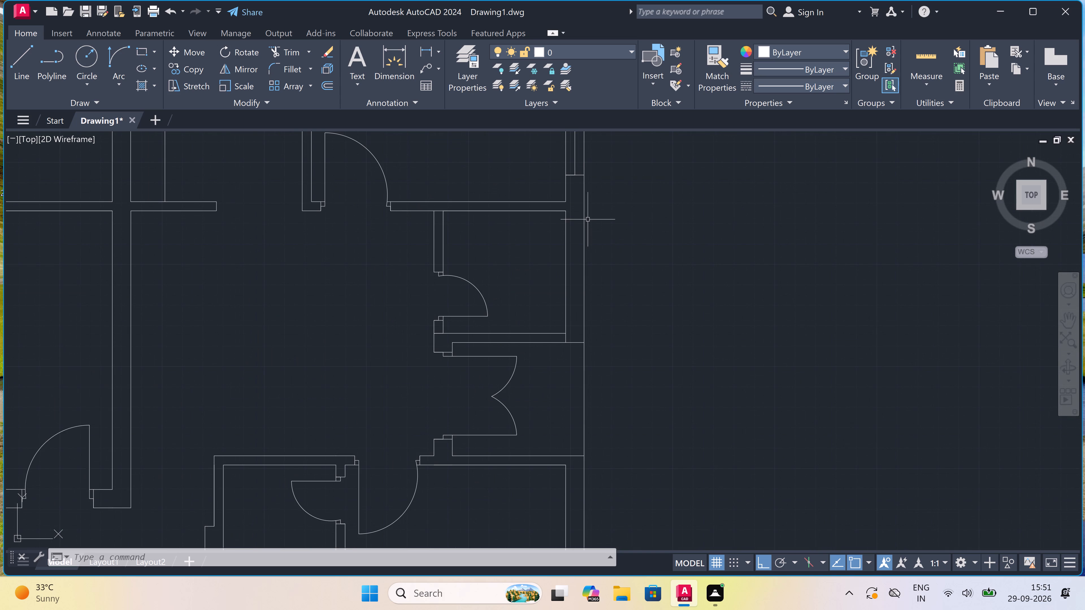
{"action": "type", "text": "l"}
{"action": "key", "text": "space"}
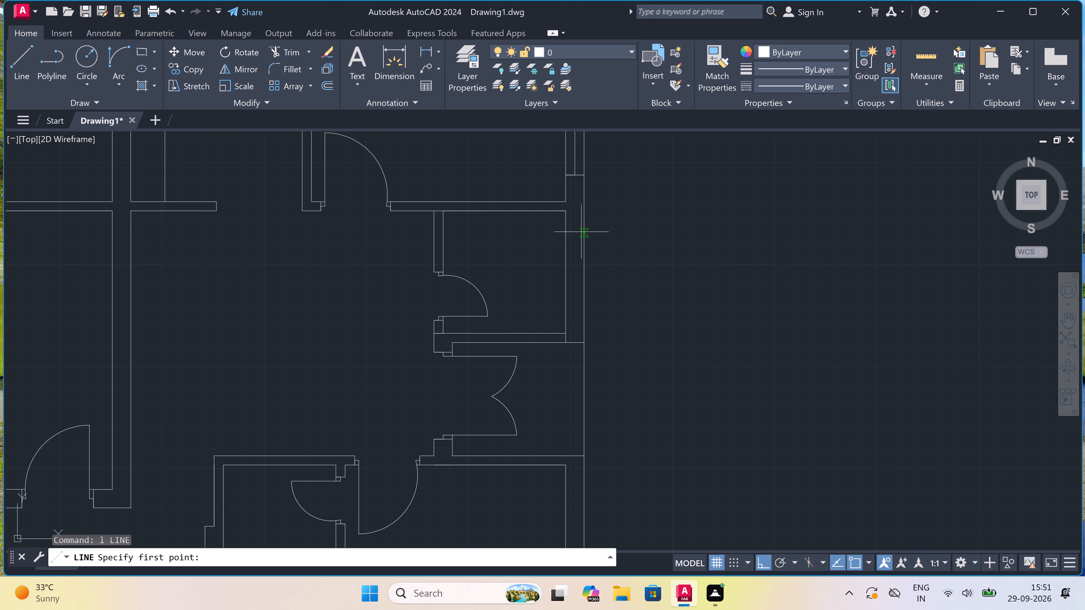
{"action": "left_click", "coordinate": [578, 230]}
{"action": "left_click", "coordinate": [563, 231]}
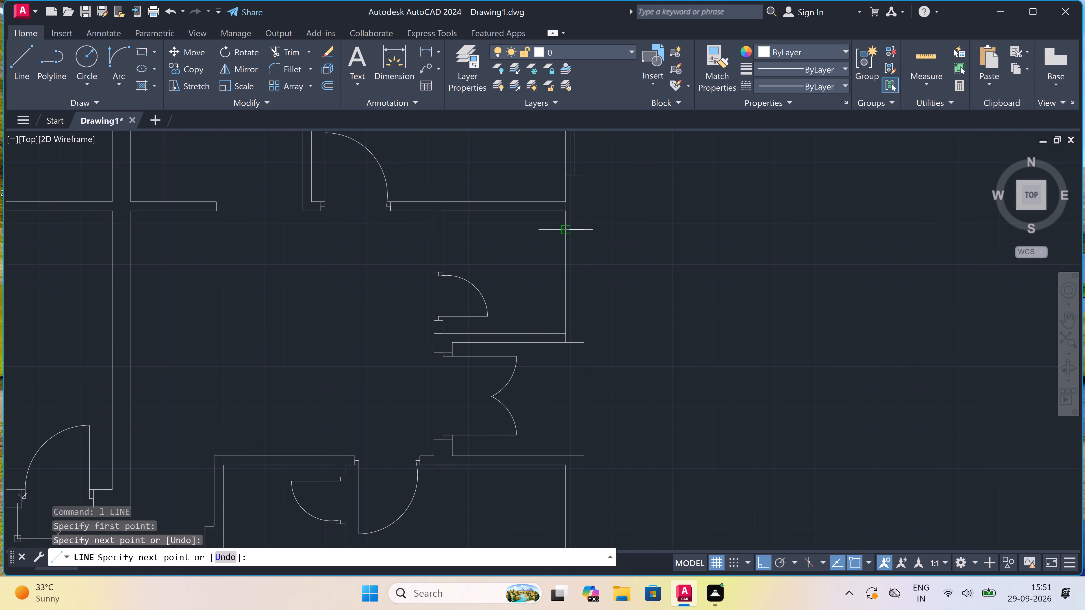
{"action": "left_click", "coordinate": [574, 231]}
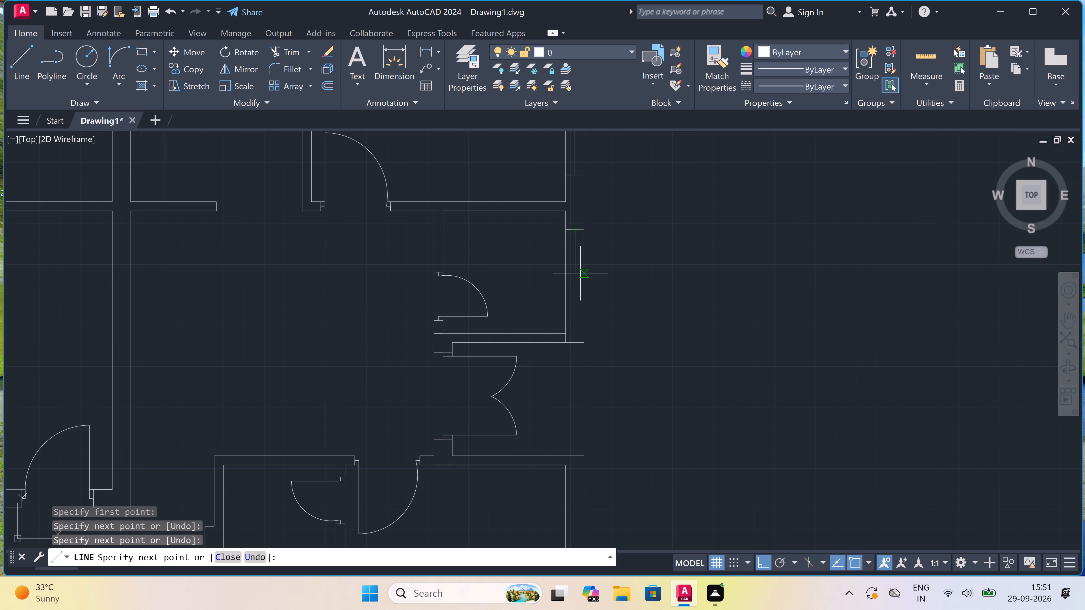
{"action": "type", "text": "2'"}
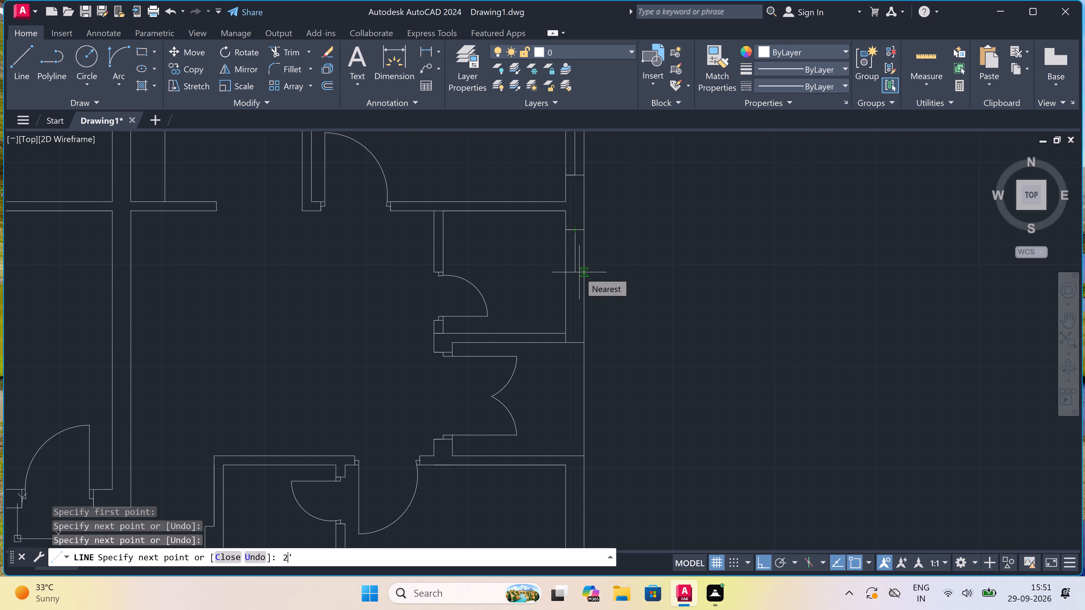
{"action": "key", "text": "space"}
{"action": "scroll", "coordinate": [575, 293], "scroll_direction": "up", "scroll_amount": 2}
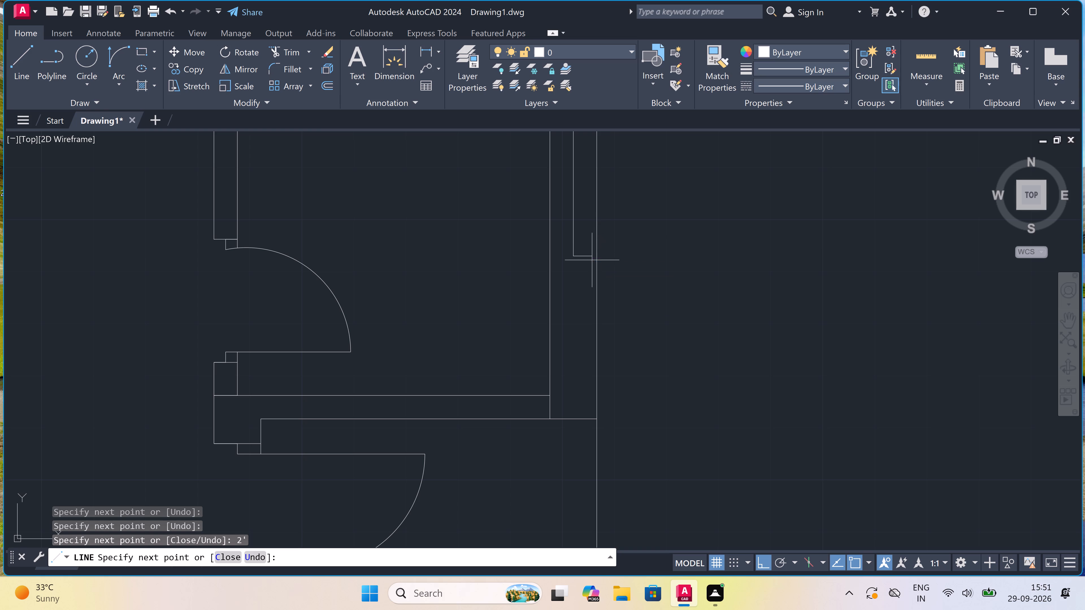
{"action": "left_click", "coordinate": [593, 259]}
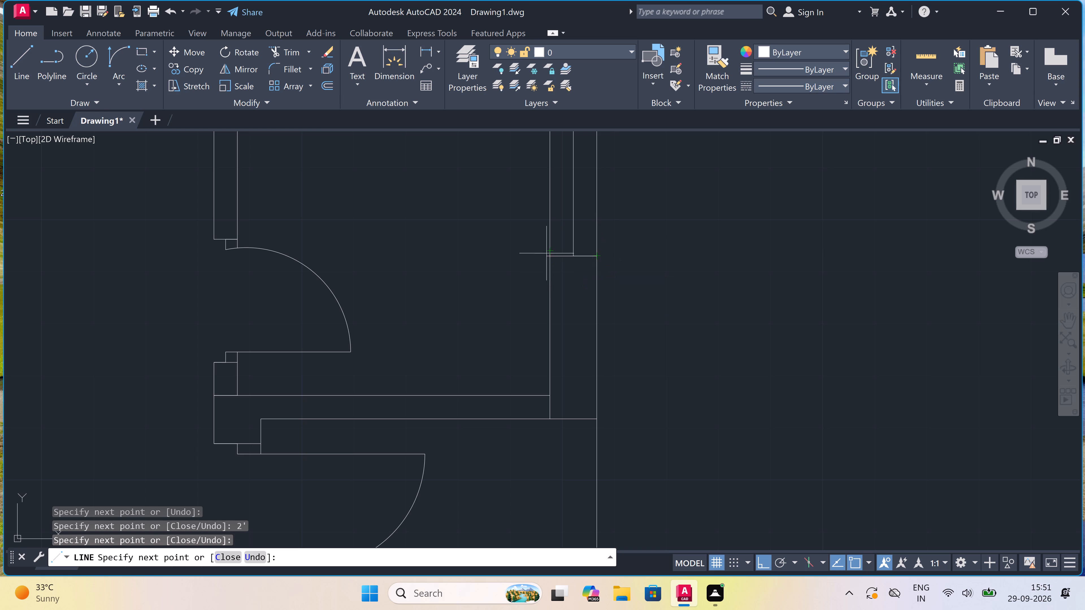
{"action": "left_click", "coordinate": [550, 254]}
{"action": "key", "text": "Escape"}
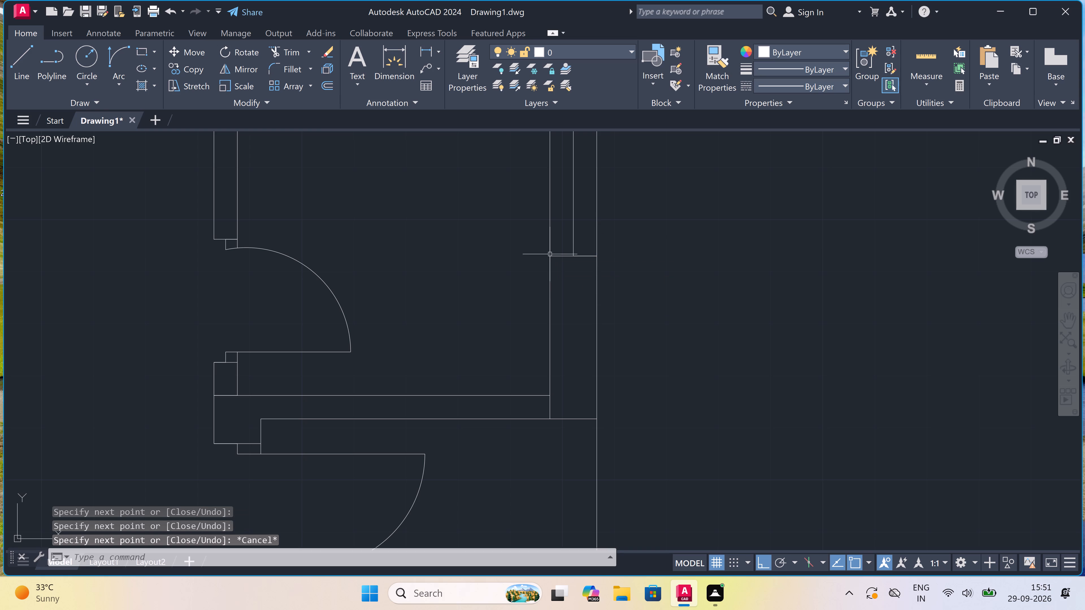
Draw a 2' window in the west exterior wall of the small room south of the staircase, with two jambs and a mid-wall pane line.
{"action": "key", "text": "space"}
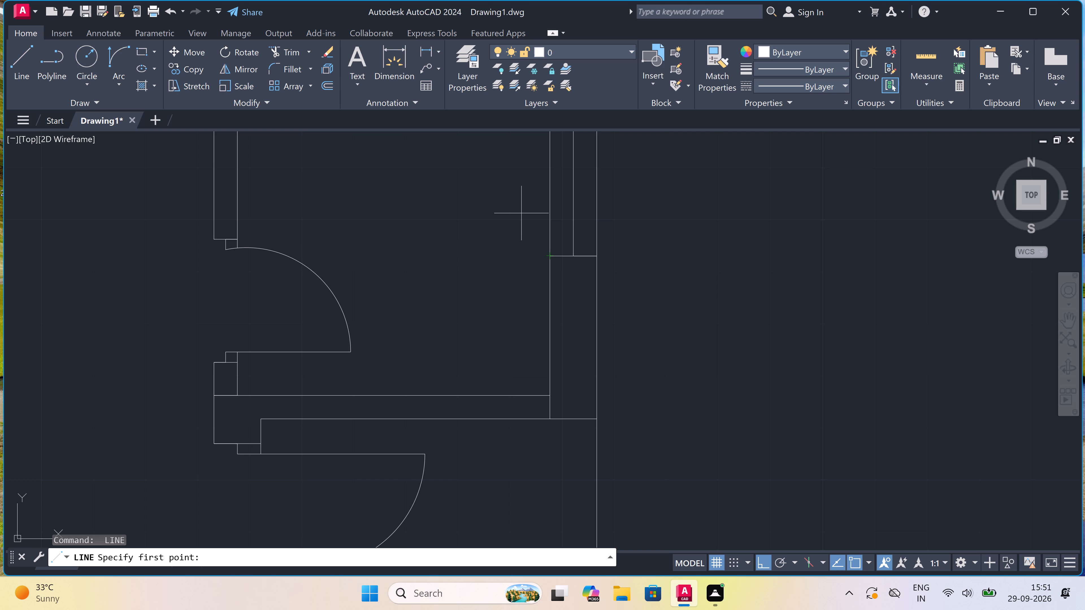
{"action": "scroll", "coordinate": [521, 213], "scroll_direction": "down", "scroll_amount": 4}
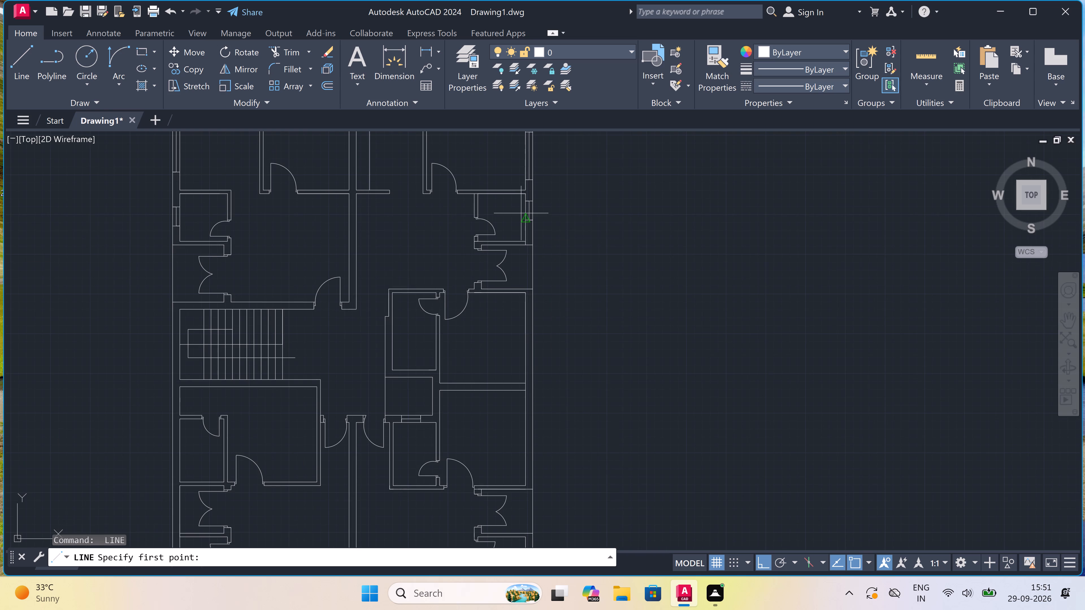
{"action": "scroll", "coordinate": [507, 249], "scroll_direction": "down", "scroll_amount": 1}
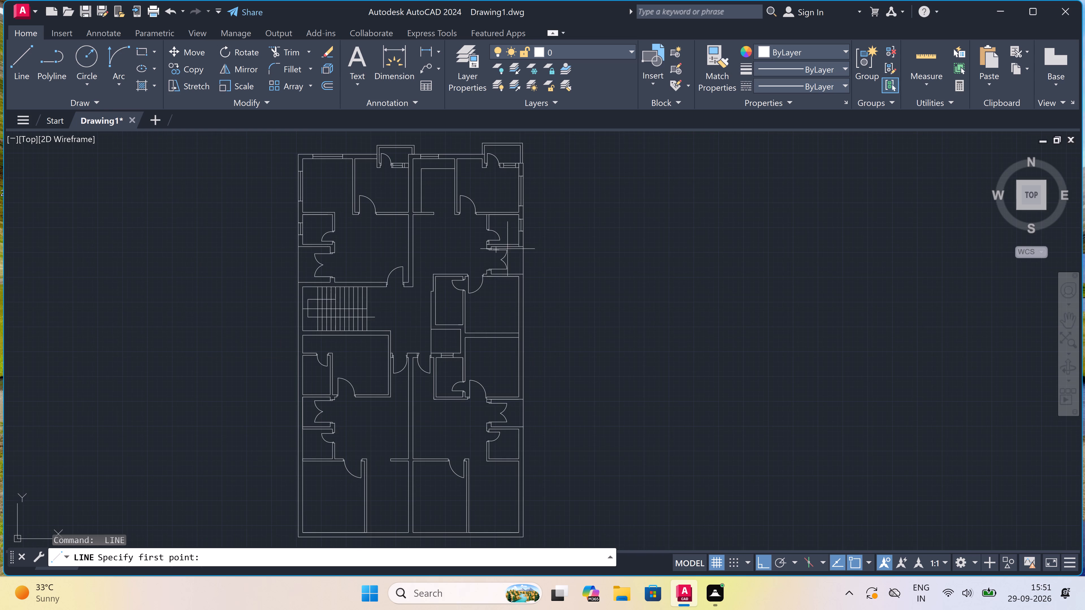
{"action": "scroll", "coordinate": [357, 332], "scroll_direction": "down", "scroll_amount": 1}
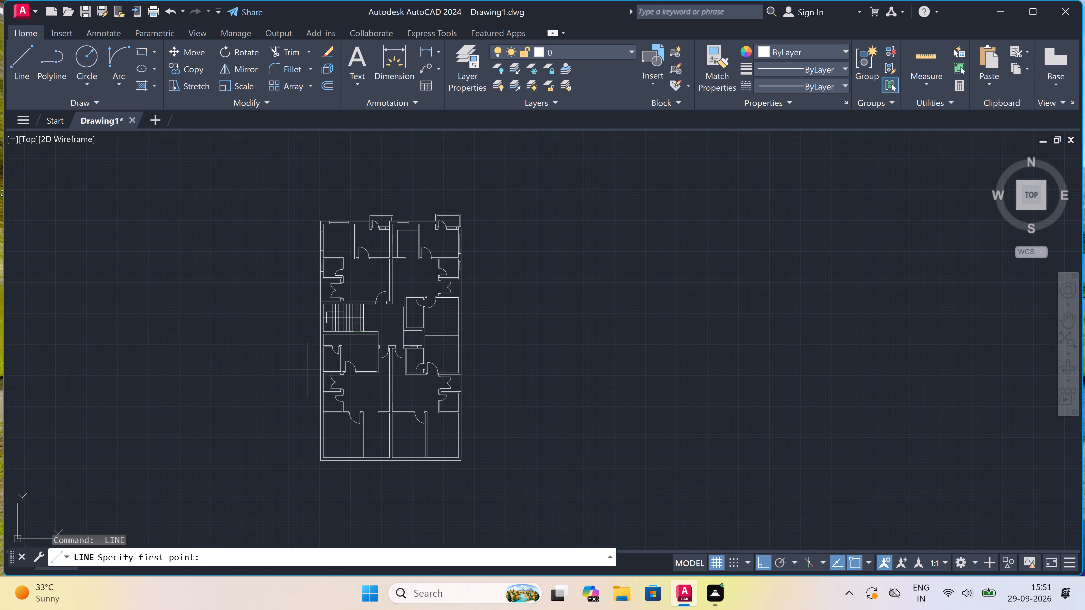
{"action": "scroll", "coordinate": [322, 357], "scroll_direction": "up", "scroll_amount": 2}
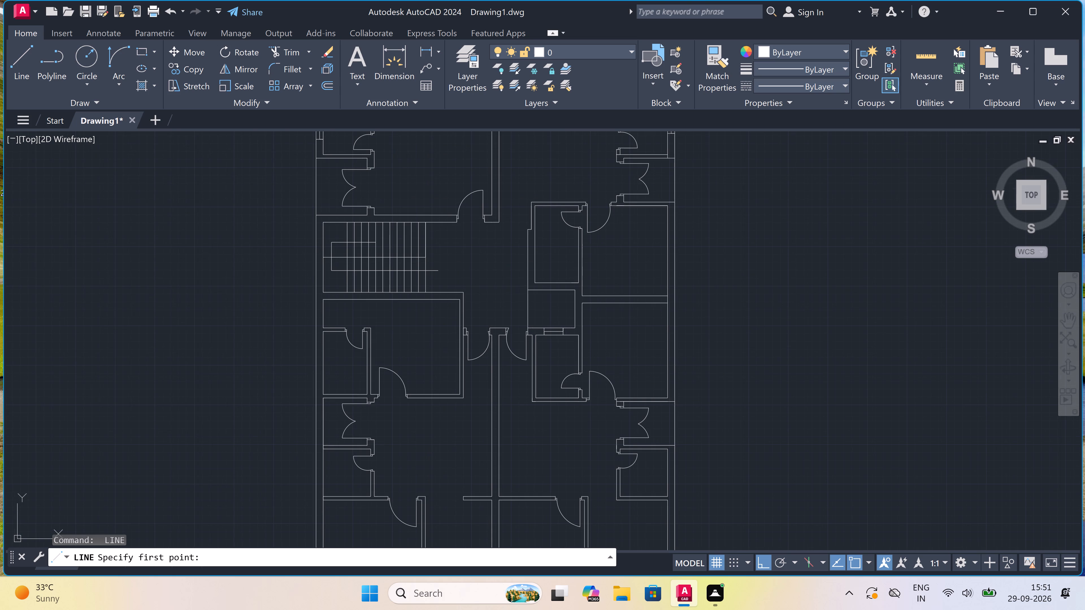
{"action": "scroll", "coordinate": [307, 393], "scroll_direction": "up", "scroll_amount": 2}
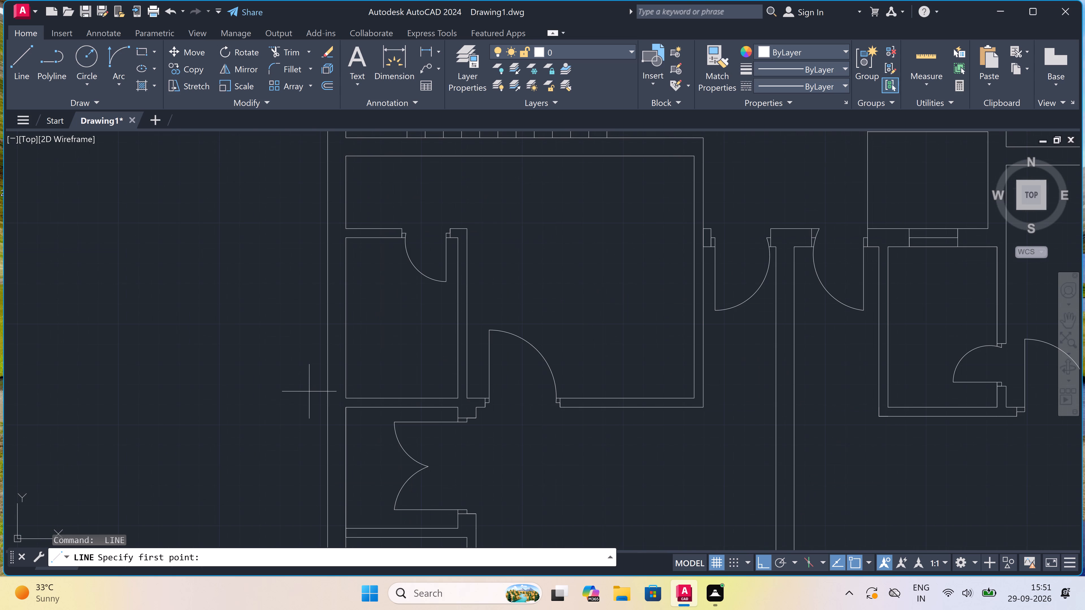
{"action": "left_click", "coordinate": [346, 363]}
{"action": "left_click", "coordinate": [330, 359]}
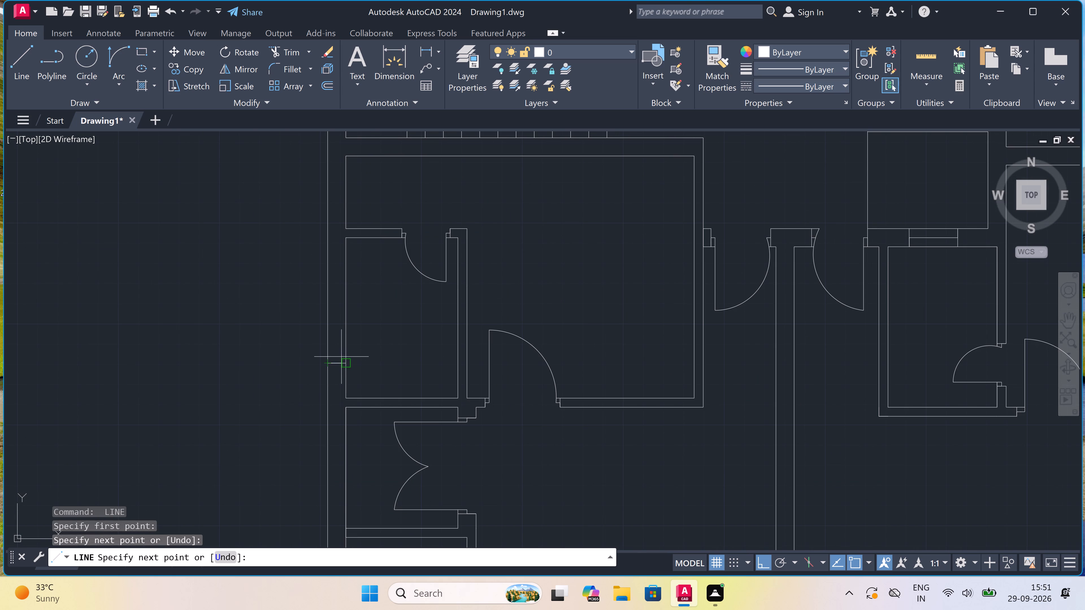
{"action": "left_click", "coordinate": [338, 361]}
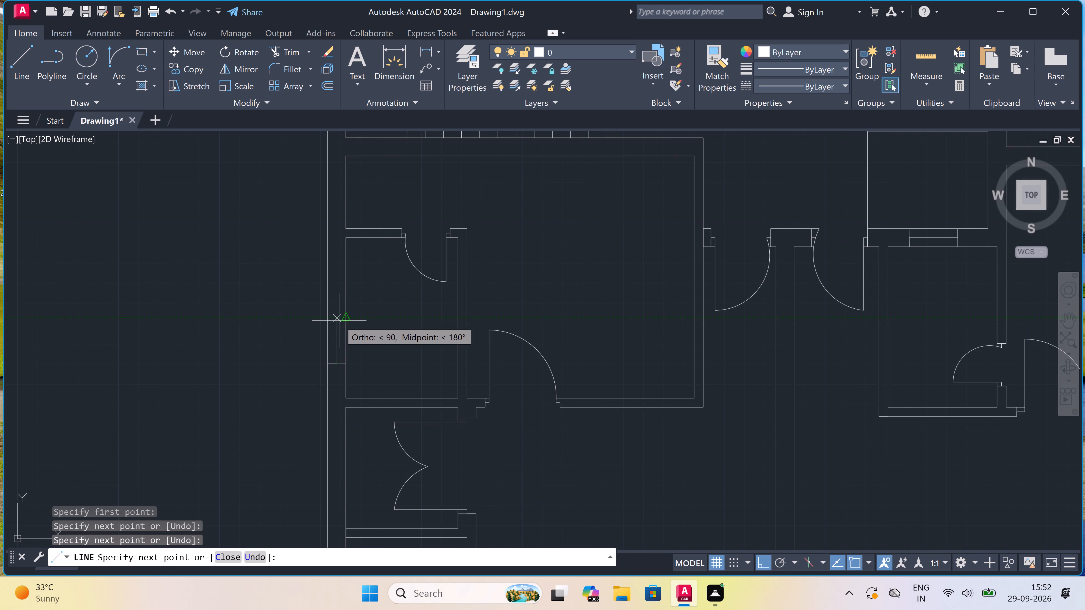
{"action": "key", "text": "2"}
{"action": "type", "text": "'"}
{"action": "key", "text": "space"}
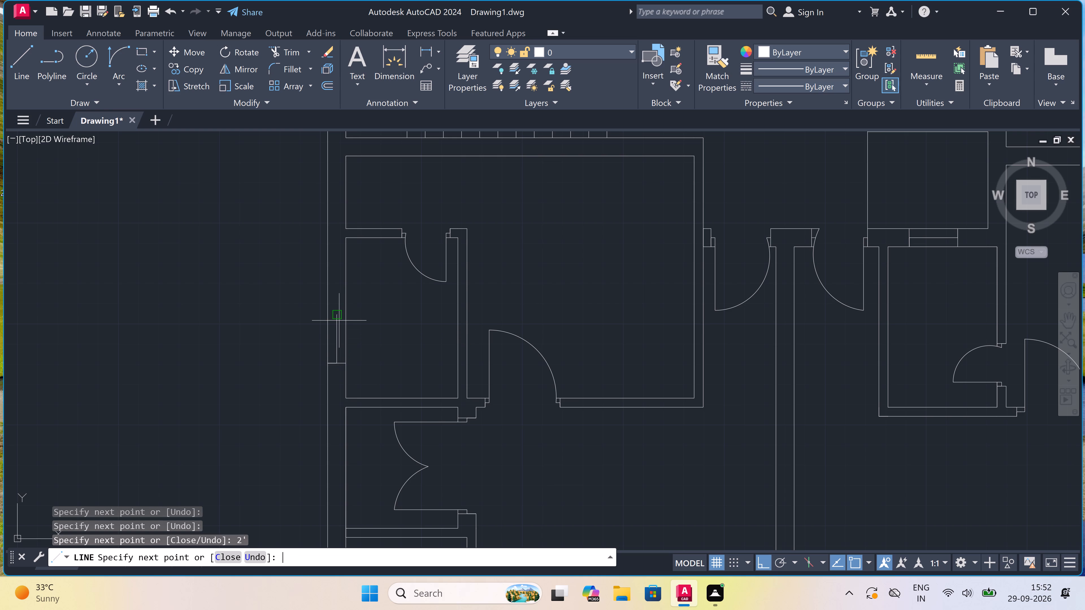
{"action": "scroll", "coordinate": [334, 316], "scroll_direction": "up", "scroll_amount": 2}
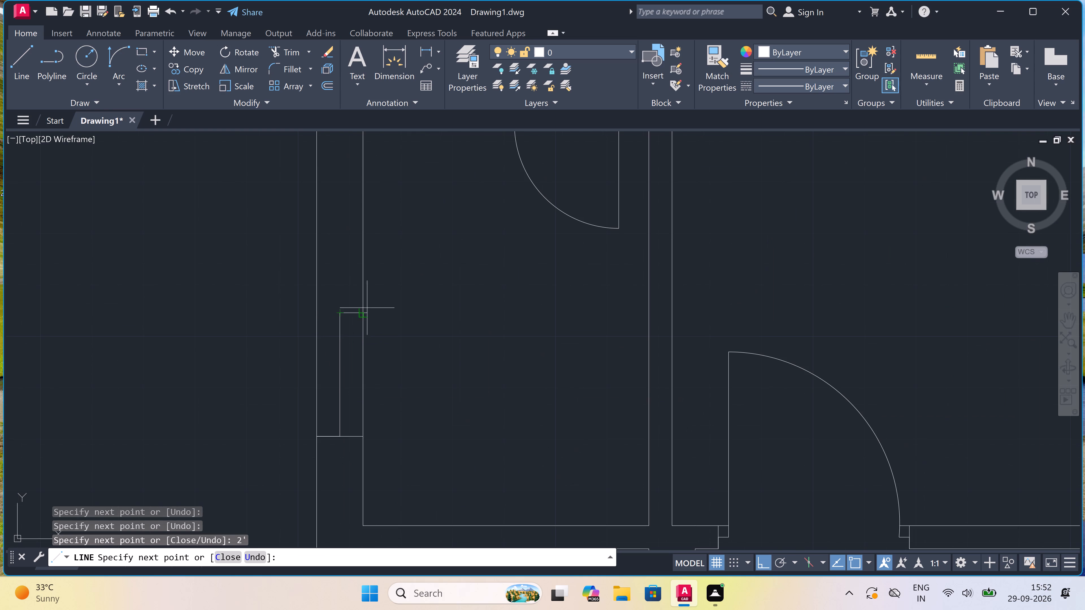
{"action": "left_click", "coordinate": [366, 313]}
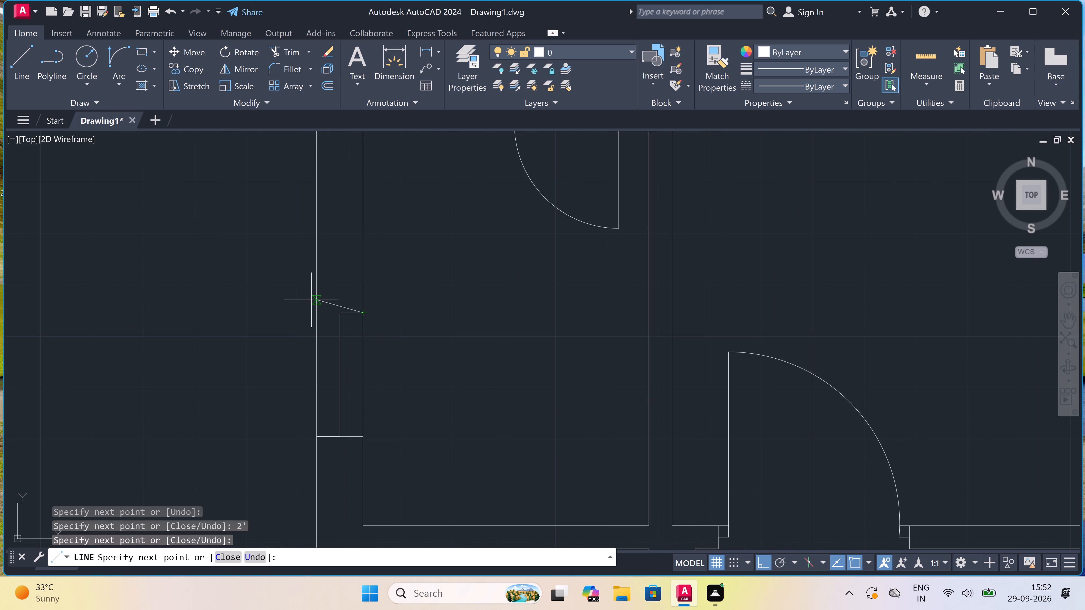
{"action": "left_click", "coordinate": [316, 313]}
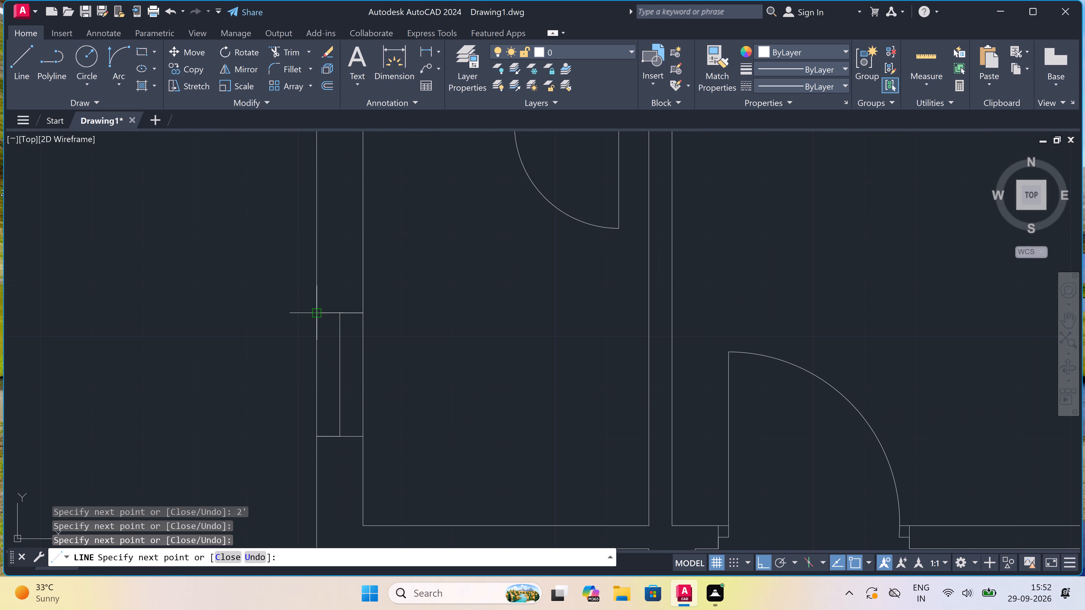
{"action": "key", "text": "Escape"}
Draw the north window jamb across the east exterior wall of the southeast unit's northernmost bedroom, returning to the jamb's midpoint.
{"action": "scroll", "coordinate": [307, 313], "scroll_direction": "down", "scroll_amount": 6}
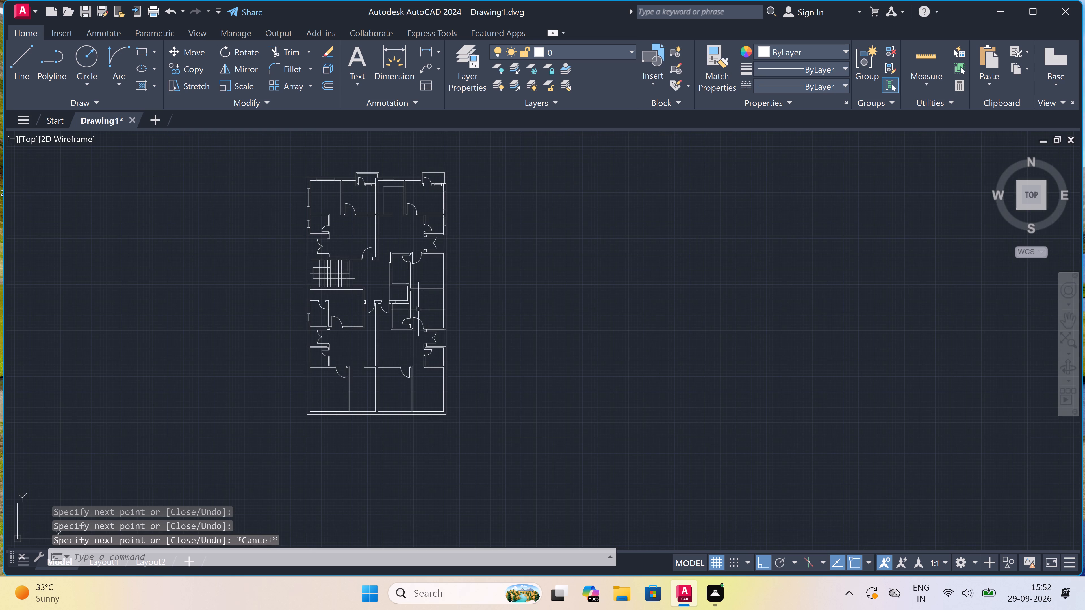
{"action": "scroll", "coordinate": [462, 305], "scroll_direction": "up", "scroll_amount": 3}
{"action": "key", "text": "space"}
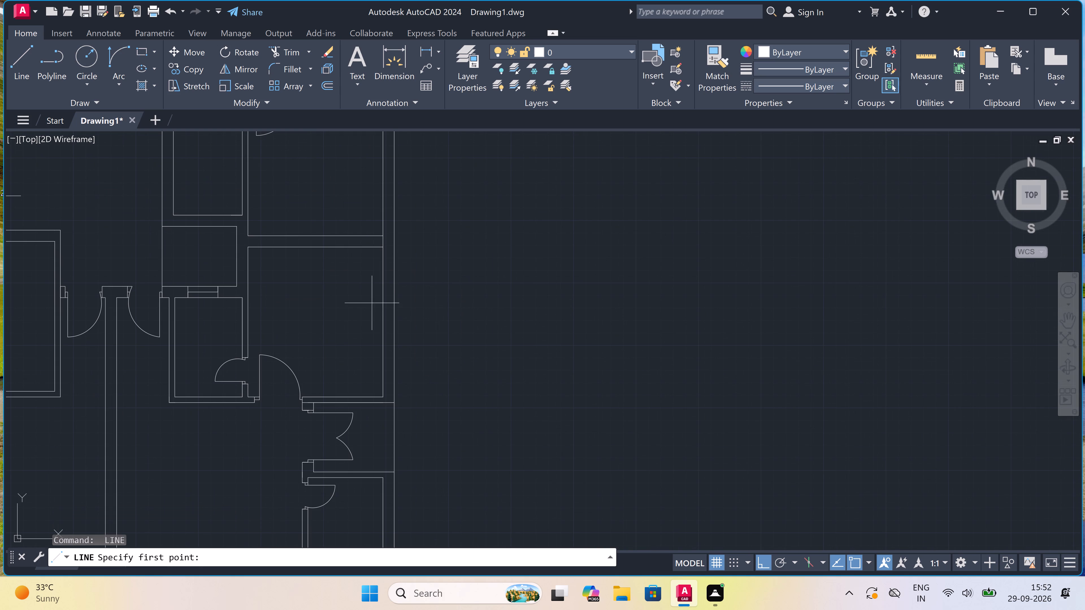
{"action": "left_click", "coordinate": [385, 281]}
{"action": "left_click", "coordinate": [391, 286]}
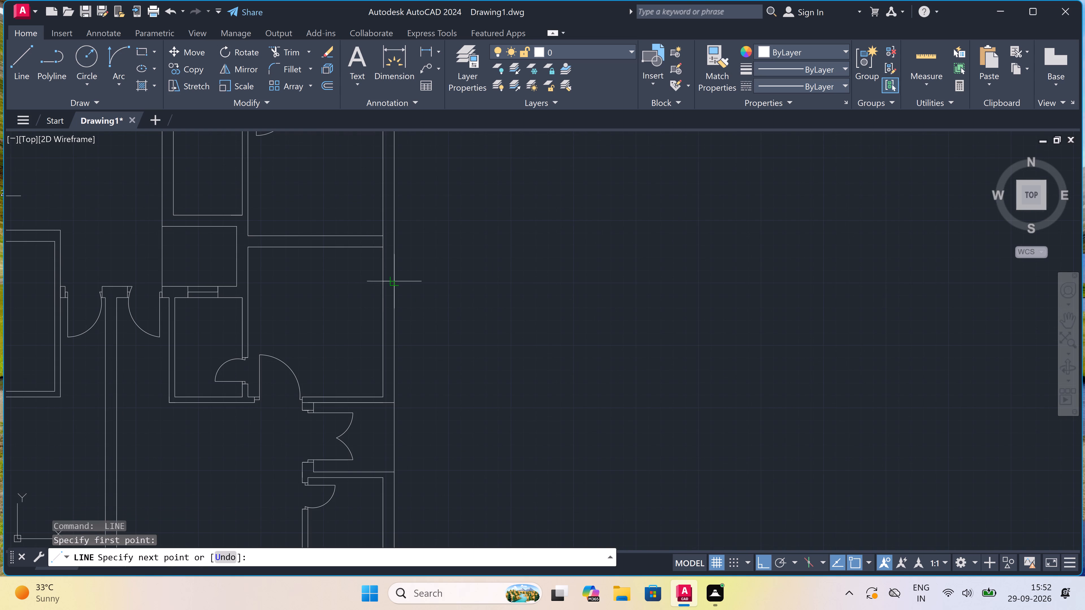
{"action": "scroll", "coordinate": [390, 286], "scroll_direction": "up", "scroll_amount": 3}
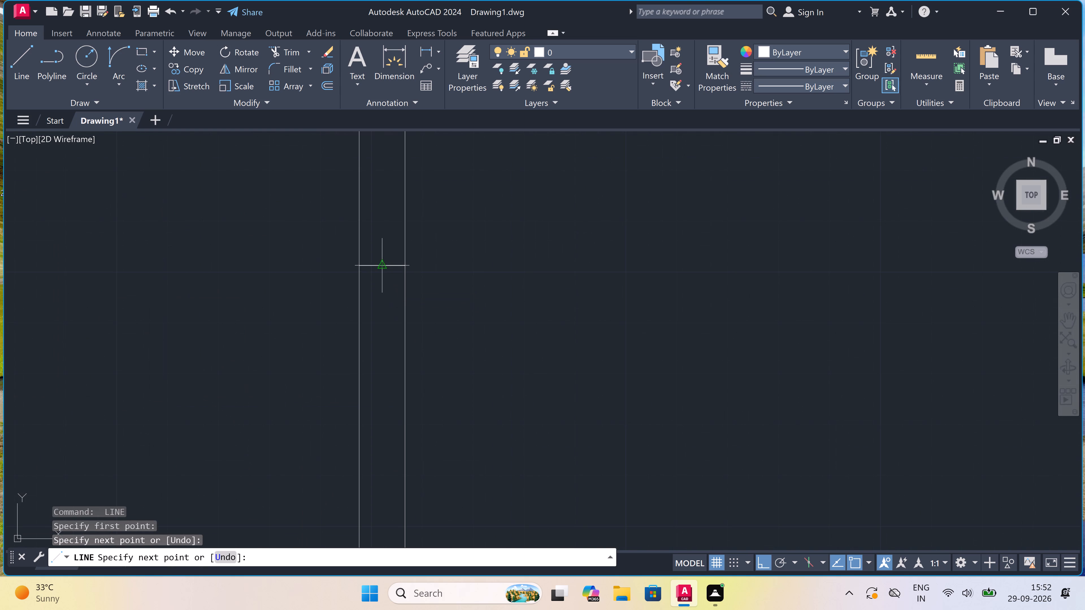
{"action": "left_click", "coordinate": [383, 267]}
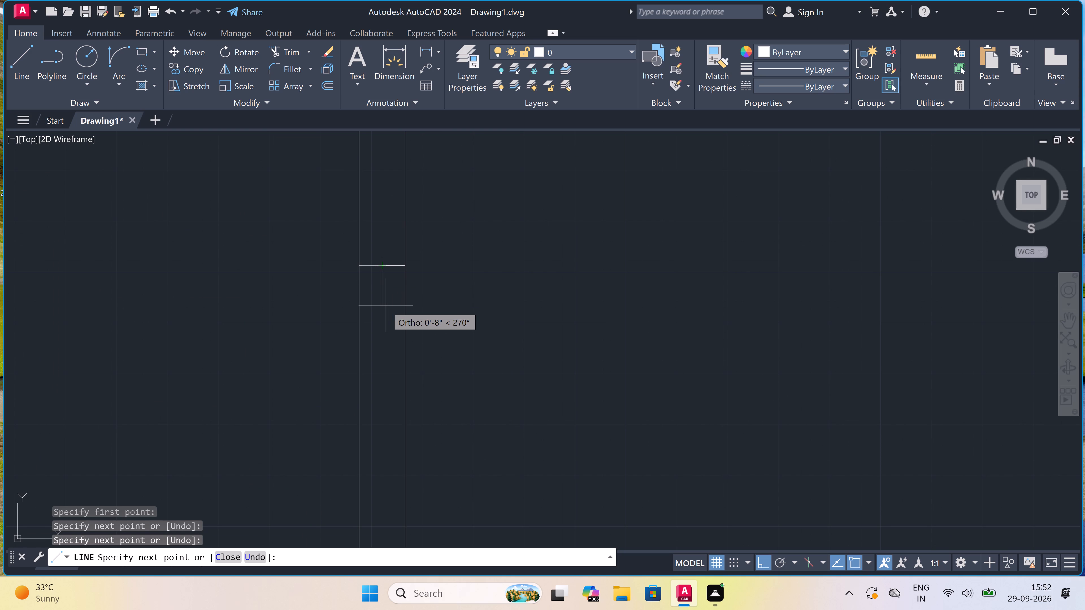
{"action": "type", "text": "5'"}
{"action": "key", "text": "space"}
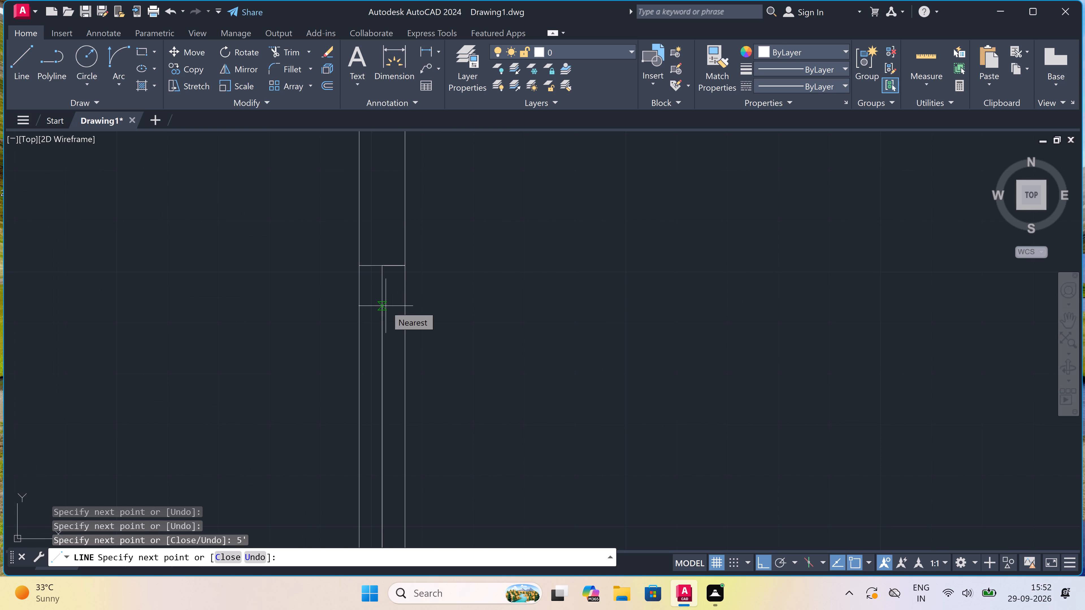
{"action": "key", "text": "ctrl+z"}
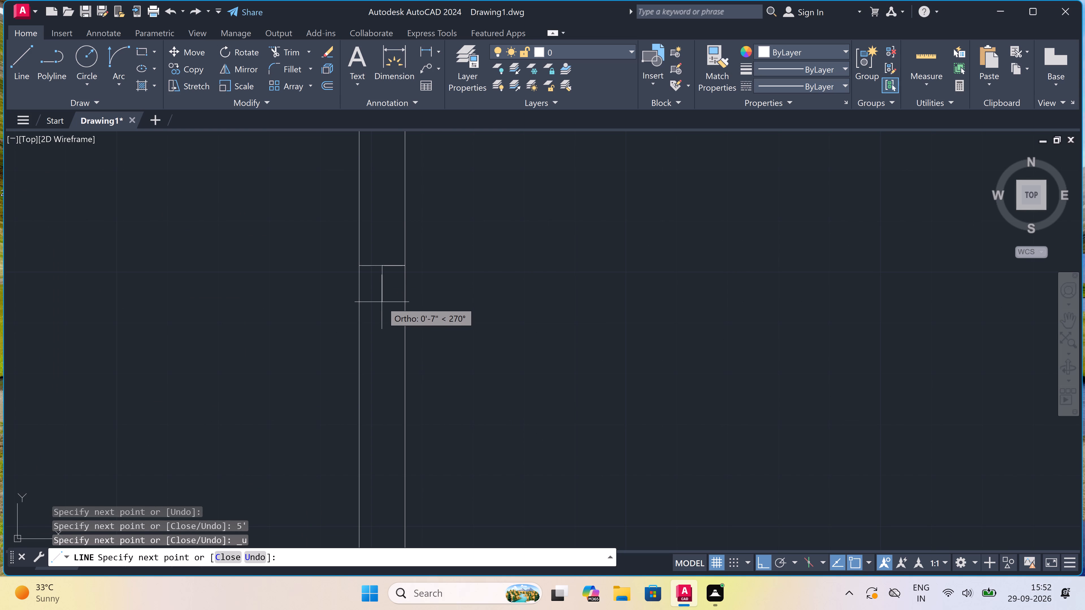
Draw the bedroom window's pane line 2' south from the jamb's midpoint and close it with a south jamb across the wall.
{"action": "type", "text": "2'"}
{"action": "key", "text": "space"}
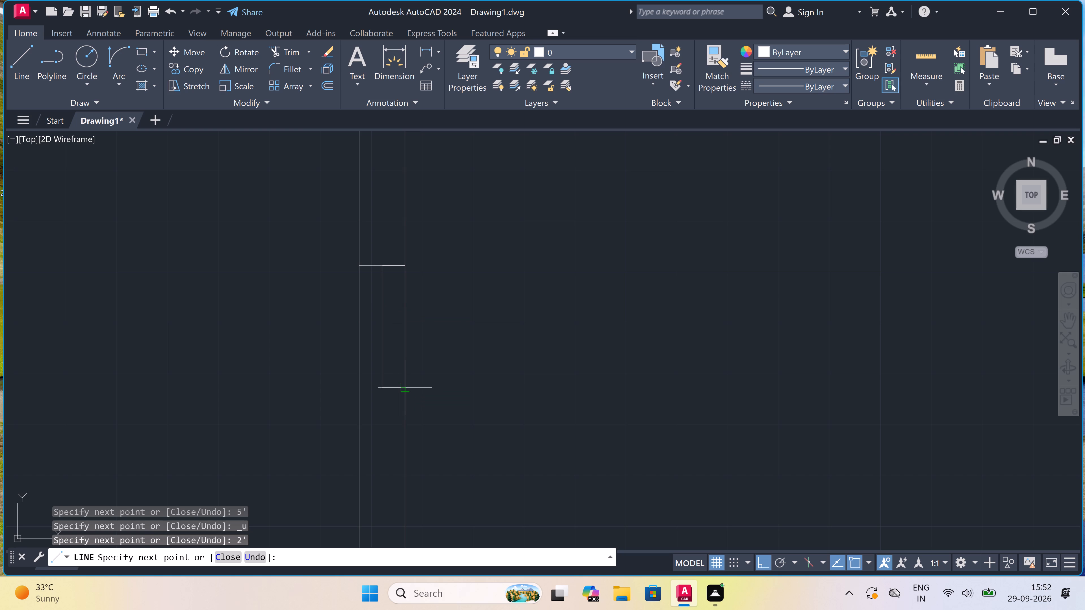
{"action": "left_click", "coordinate": [408, 391]}
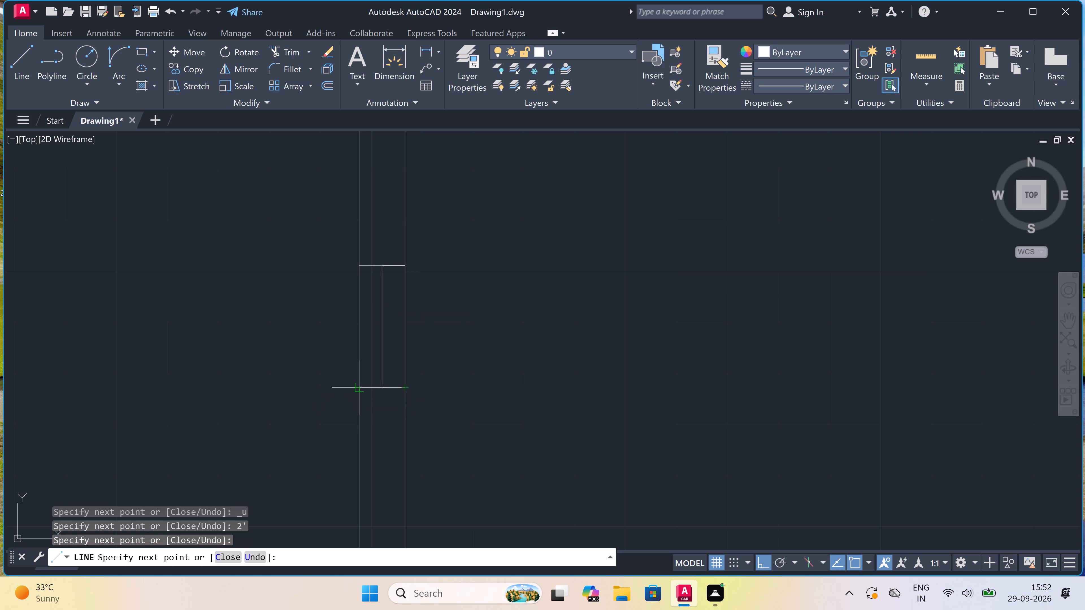
{"action": "left_click", "coordinate": [359, 389]}
{"action": "key", "text": "Escape"}
{"action": "scroll", "coordinate": [383, 348], "scroll_direction": "down", "scroll_amount": 3}
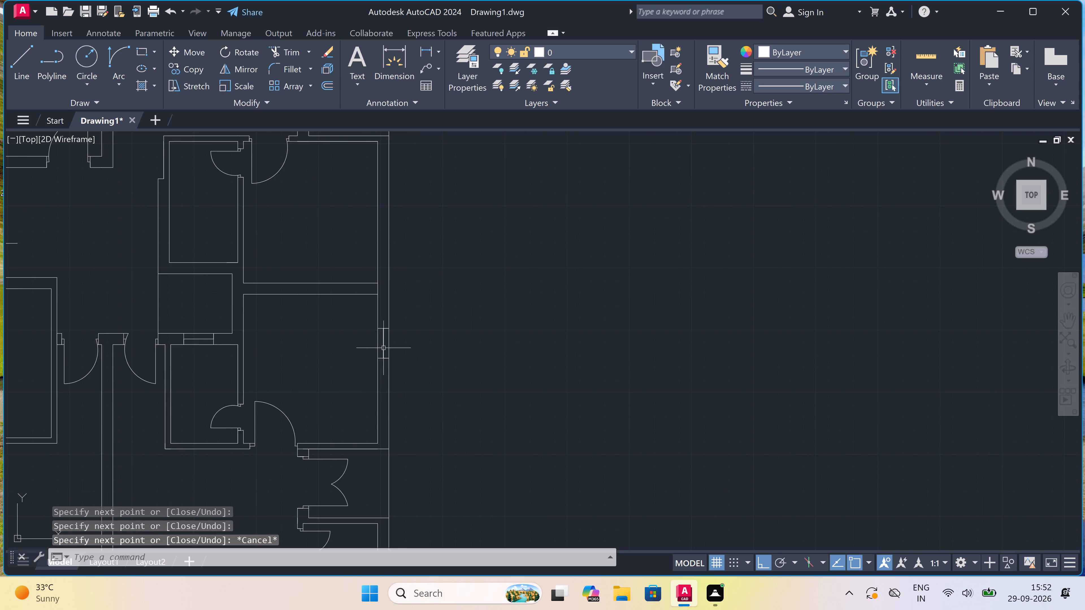
Draw a 2' window in the east exterior wall of the southeast unit's small room south of the double-door recess, with two jambs and a mid-wall pane line.
{"action": "scroll", "coordinate": [385, 343], "scroll_direction": "down", "scroll_amount": 3}
{"action": "scroll", "coordinate": [363, 432], "scroll_direction": "up", "scroll_amount": 3}
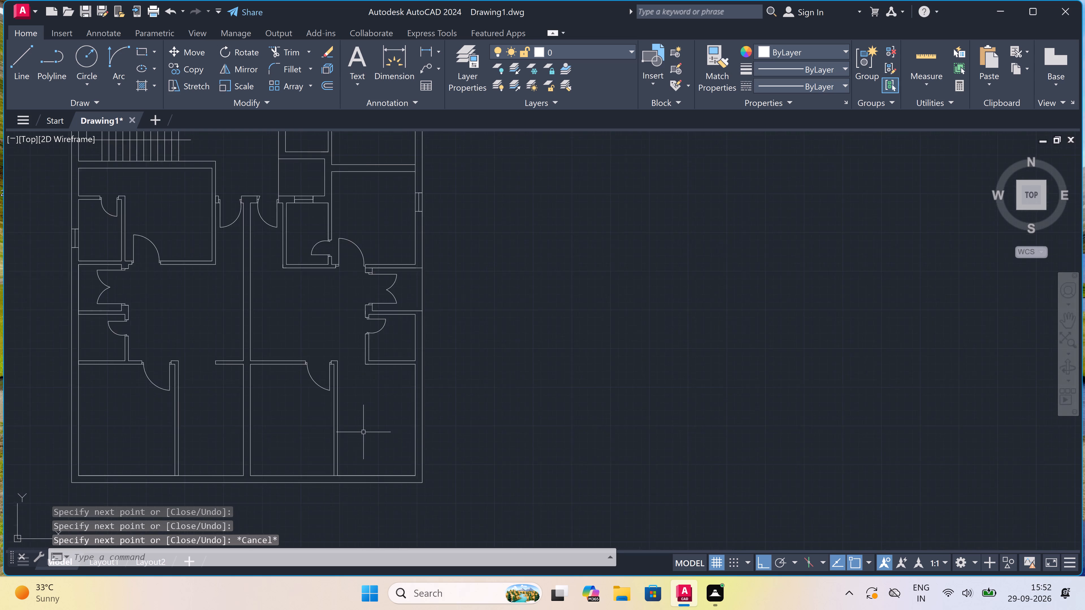
{"action": "key", "text": "space"}
{"action": "scroll", "coordinate": [435, 278], "scroll_direction": "up", "scroll_amount": 1}
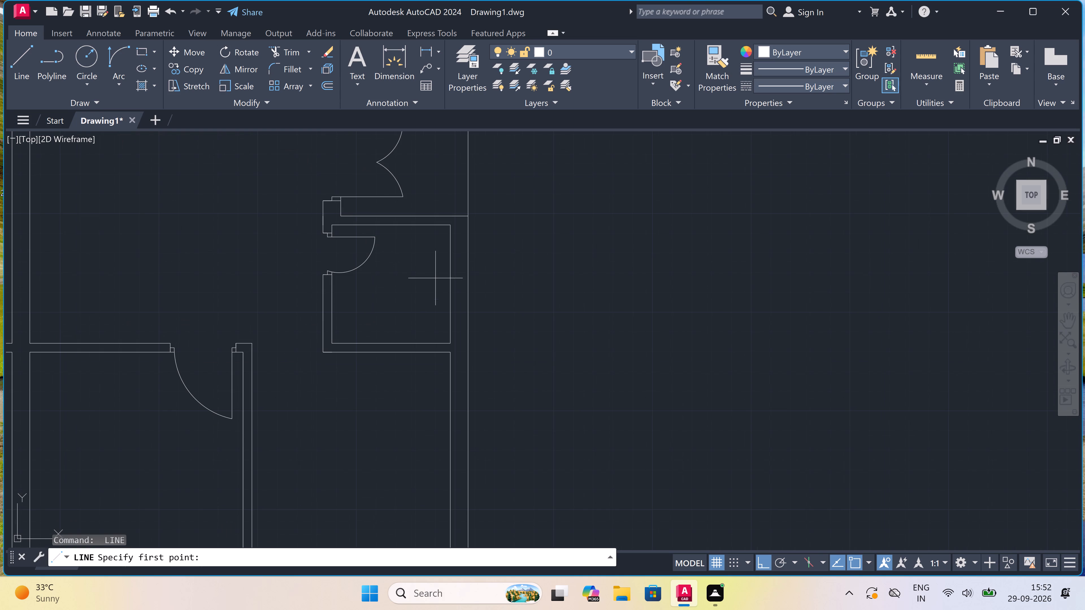
{"action": "left_click", "coordinate": [452, 252]}
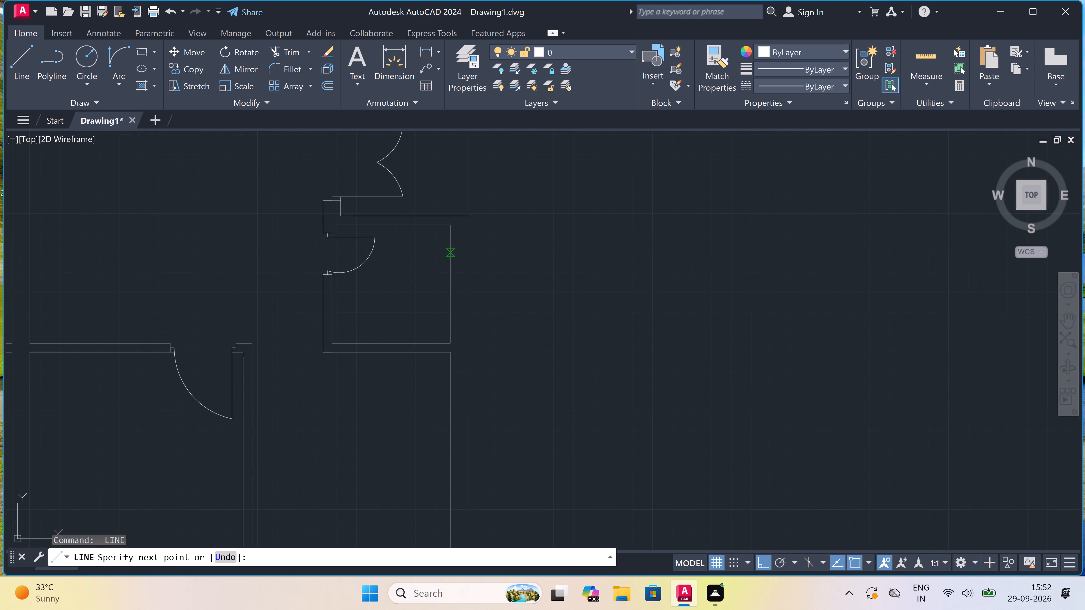
{"action": "left_click", "coordinate": [466, 253]}
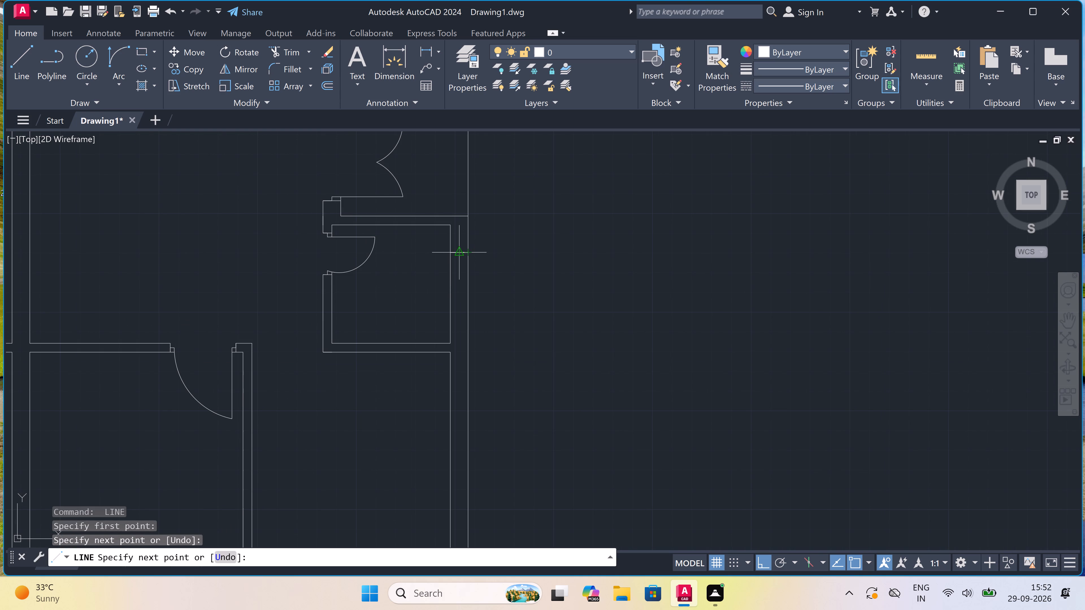
{"action": "left_click", "coordinate": [459, 250]}
{"action": "type", "text": "2'"}
{"action": "key", "text": "space"}
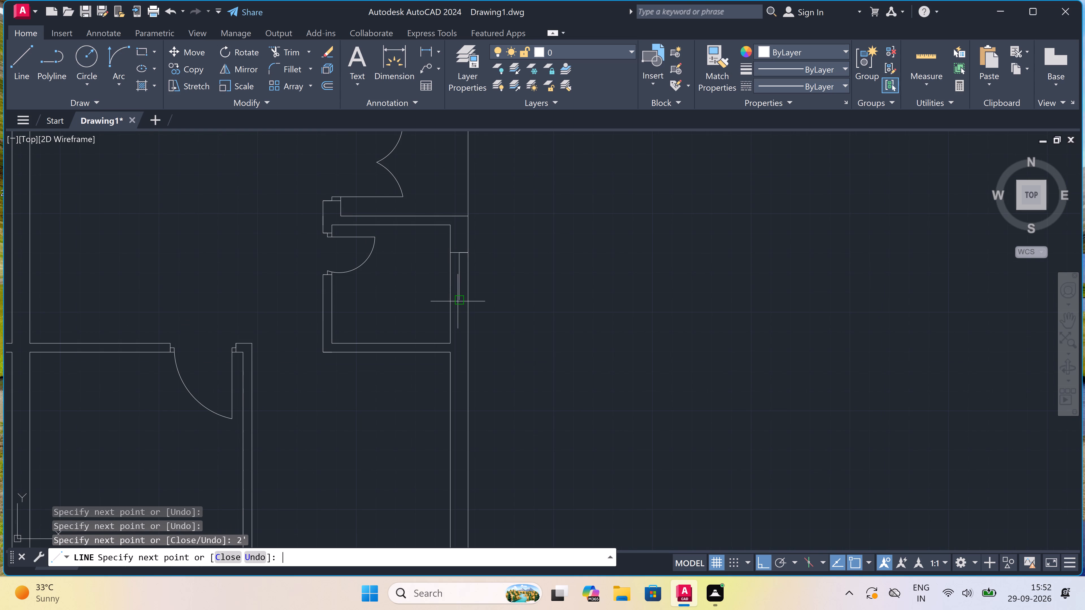
{"action": "scroll", "coordinate": [458, 301], "scroll_direction": "up", "scroll_amount": 3}
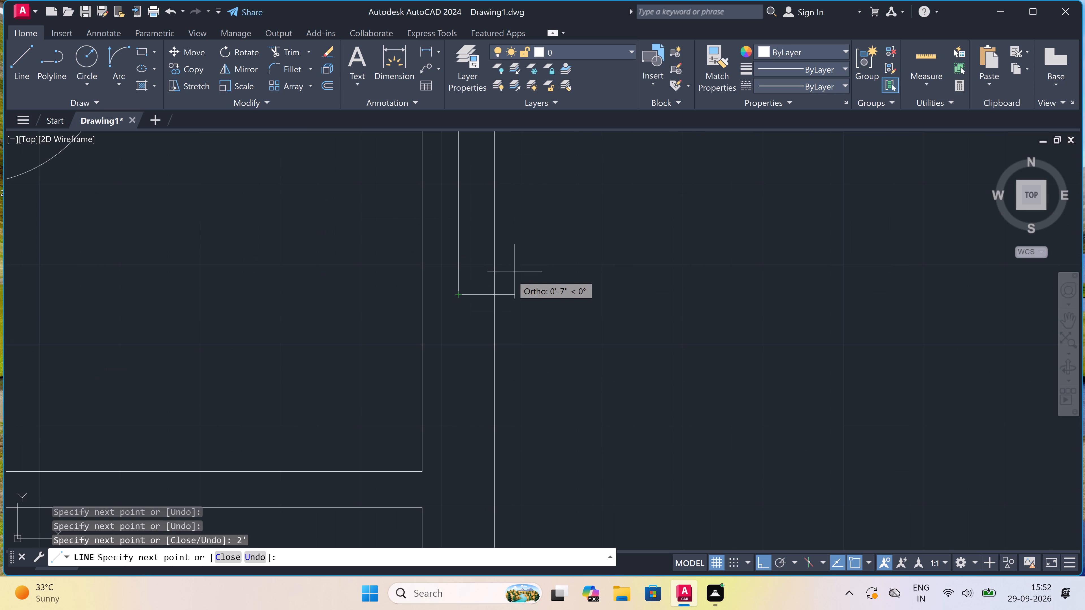
{"action": "left_click", "coordinate": [492, 292]}
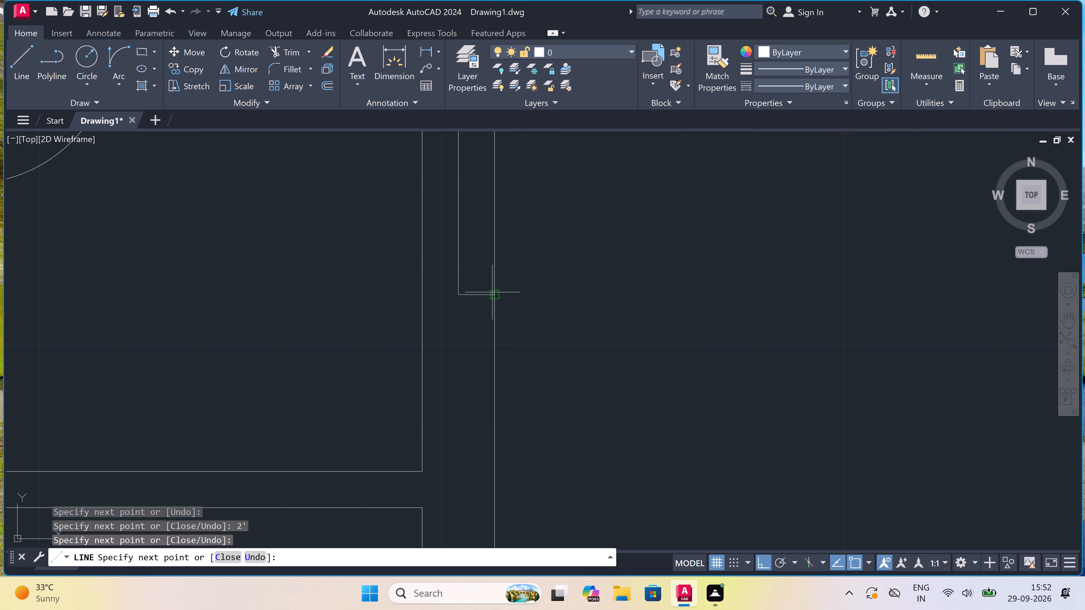
{"action": "left_click", "coordinate": [422, 295]}
{"action": "key", "text": "Escape"}
Draw a matching 2' window in the west exterior wall of the southwest unit's small room, with two jambs and a mid-wall pane line.
{"action": "scroll", "coordinate": [426, 296], "scroll_direction": "down", "scroll_amount": 8}
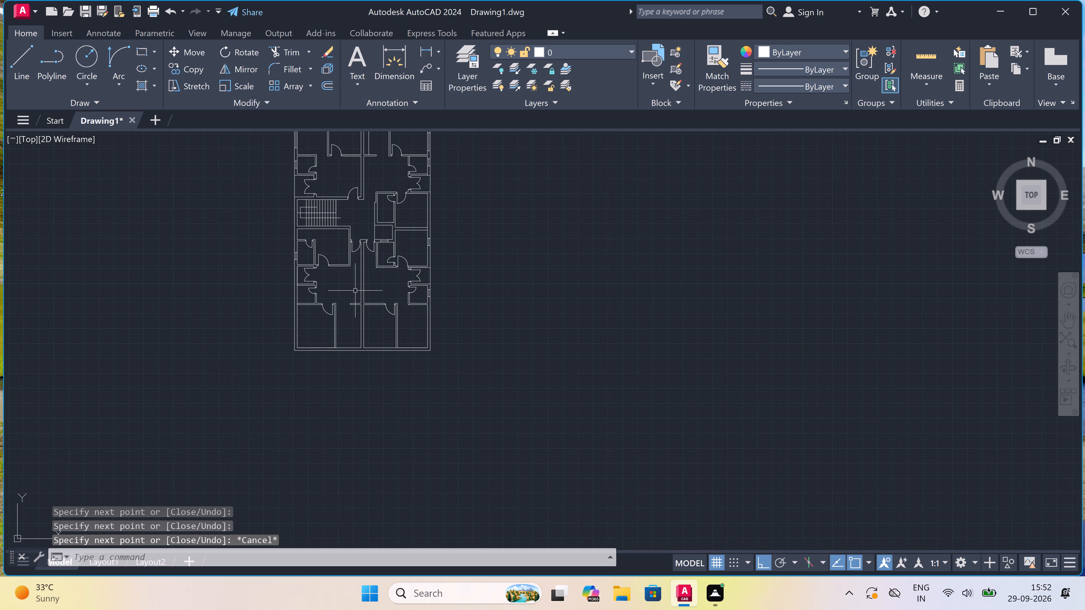
{"action": "scroll", "coordinate": [294, 287], "scroll_direction": "up", "scroll_amount": 2}
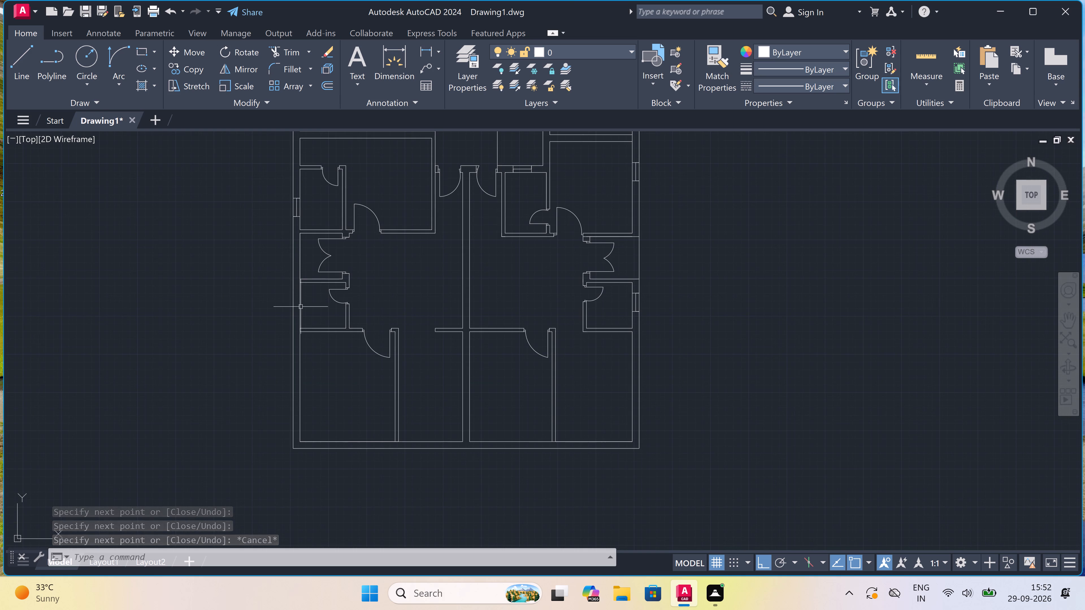
{"action": "scroll", "coordinate": [294, 324], "scroll_direction": "up", "scroll_amount": 3}
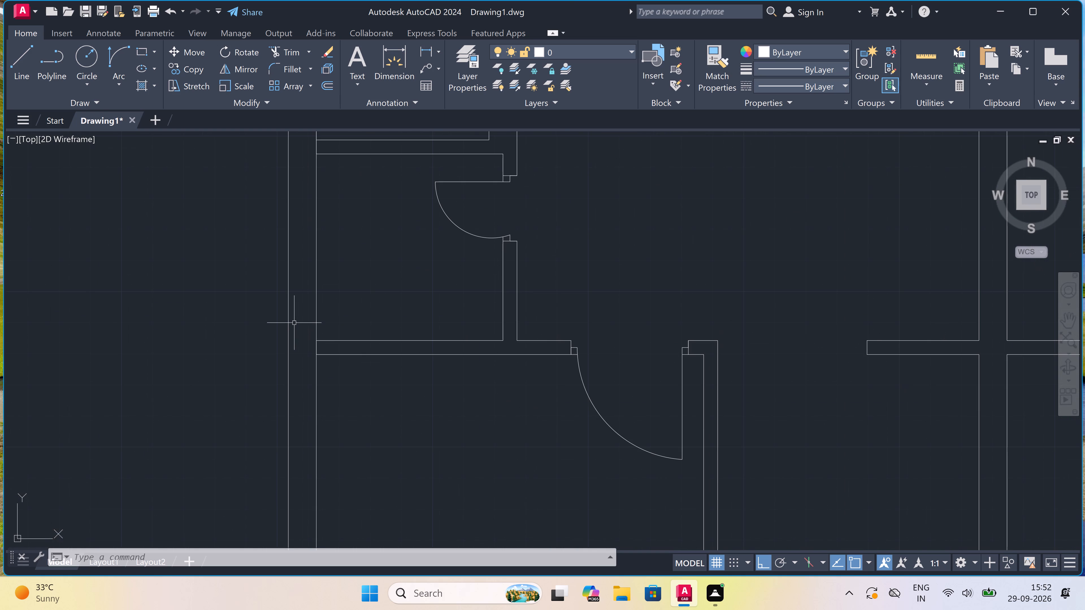
{"action": "scroll", "coordinate": [294, 323], "scroll_direction": "down", "scroll_amount": 1}
{"action": "key", "text": "space"}
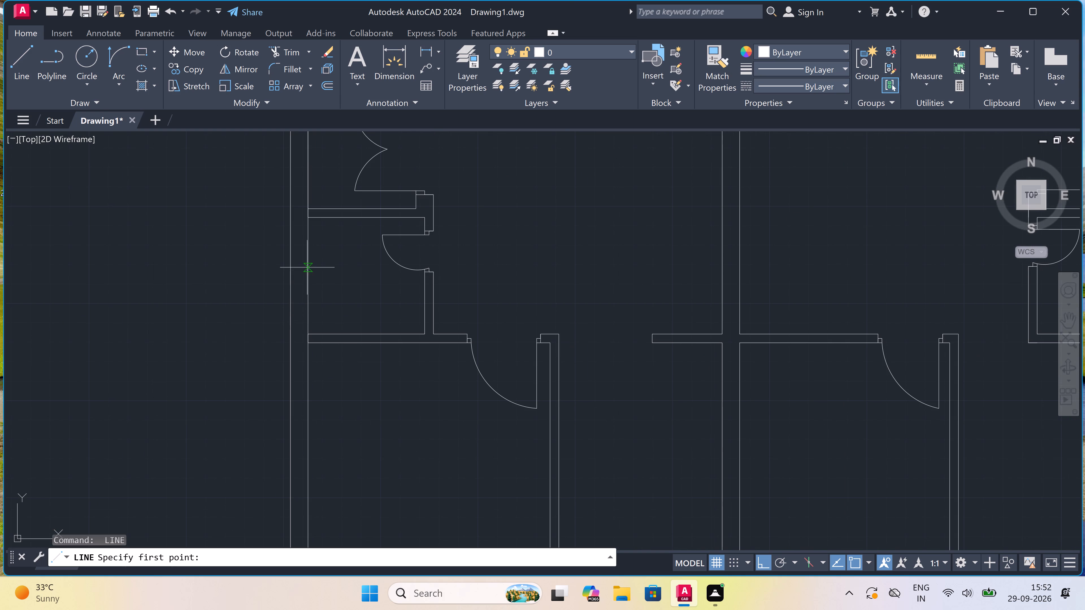
{"action": "left_click", "coordinate": [308, 240]}
{"action": "left_click", "coordinate": [289, 239]}
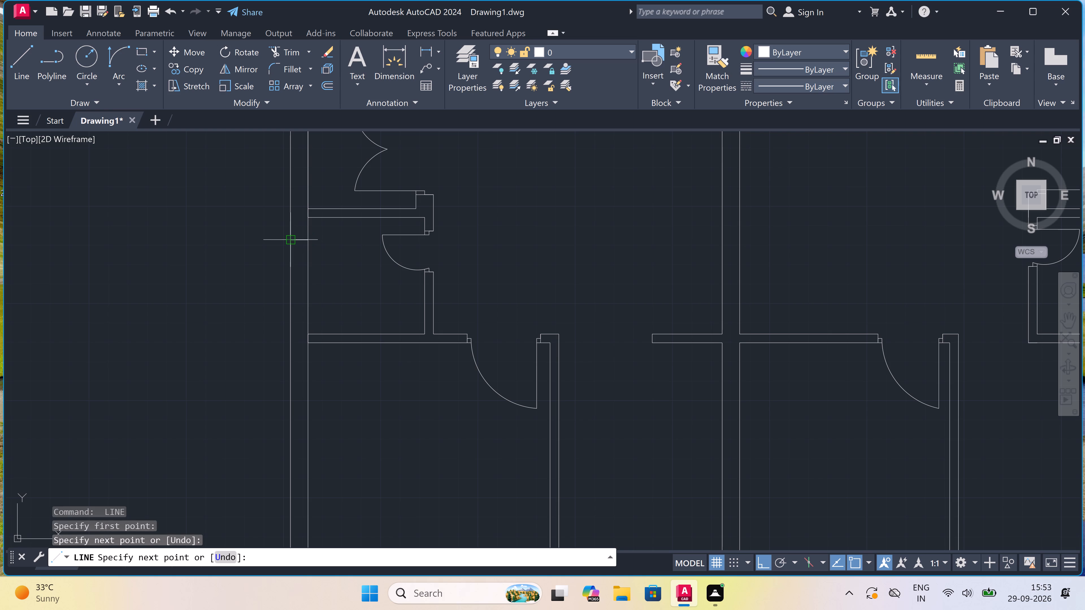
{"action": "scroll", "coordinate": [294, 240], "scroll_direction": "up", "scroll_amount": 1}
{"action": "left_click", "coordinate": [306, 237]}
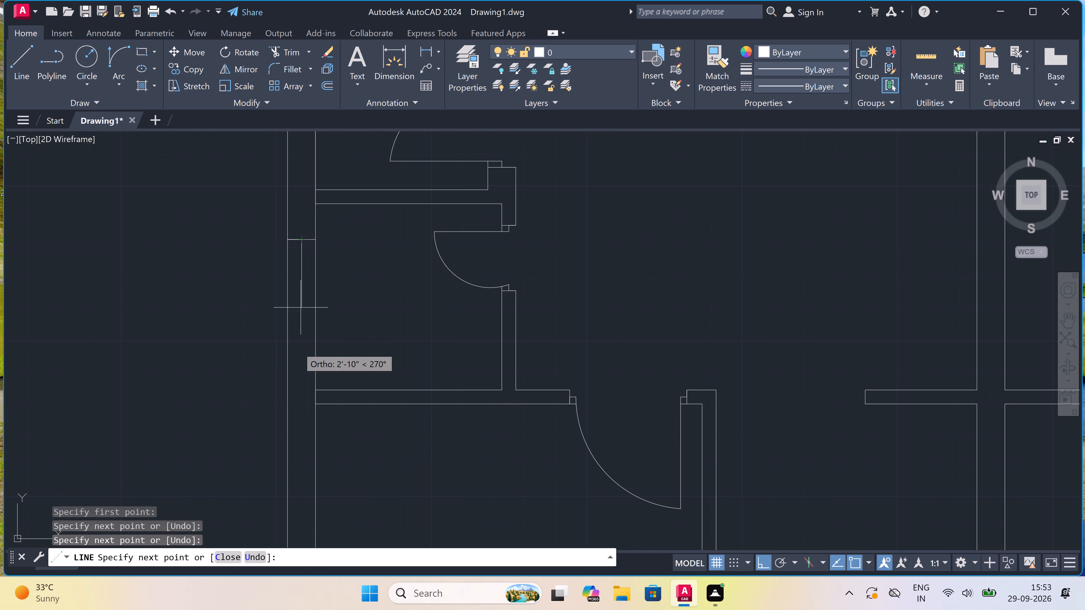
{"action": "key", "text": "2"}
{"action": "type", "text": "'"}
{"action": "key", "text": "space"}
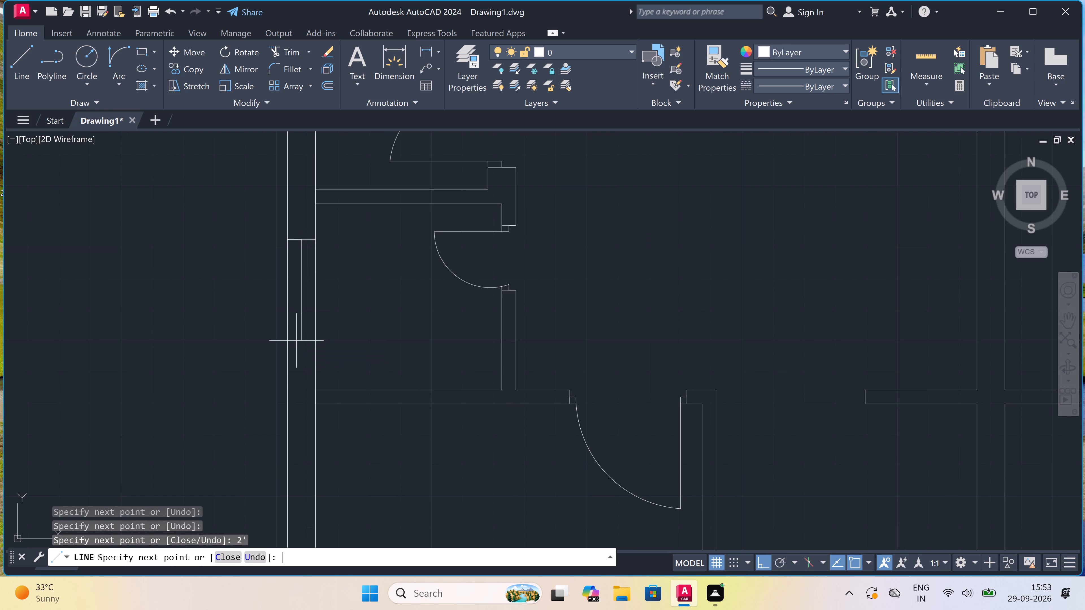
{"action": "left_click", "coordinate": [291, 315]}
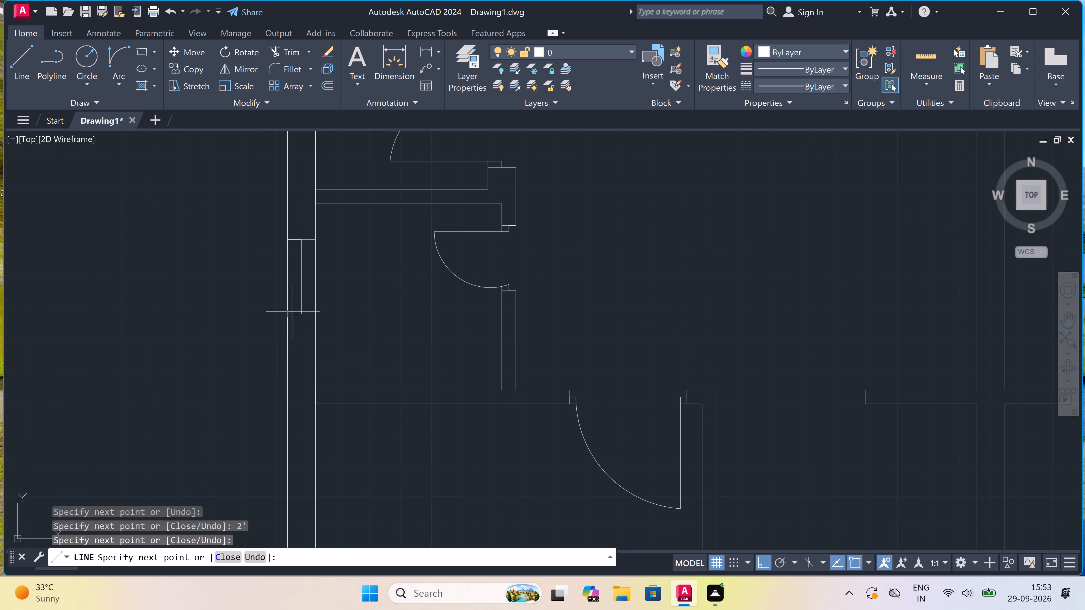
{"action": "left_click", "coordinate": [318, 309]}
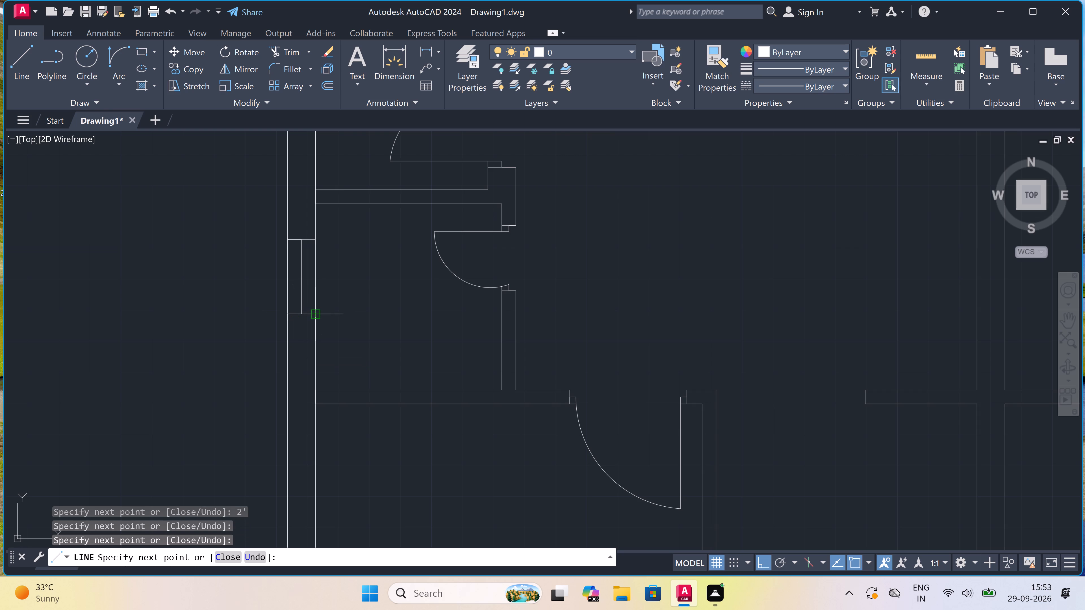
{"action": "key", "text": "Escape"}
Draw lines across the west exterior wall at the south and north edges of the southwest unit's double-door recess.
{"action": "scroll", "coordinate": [317, 309], "scroll_direction": "down", "scroll_amount": 3}
{"action": "scroll", "coordinate": [312, 283], "scroll_direction": "up", "scroll_amount": 3}
{"action": "key", "text": "space"}
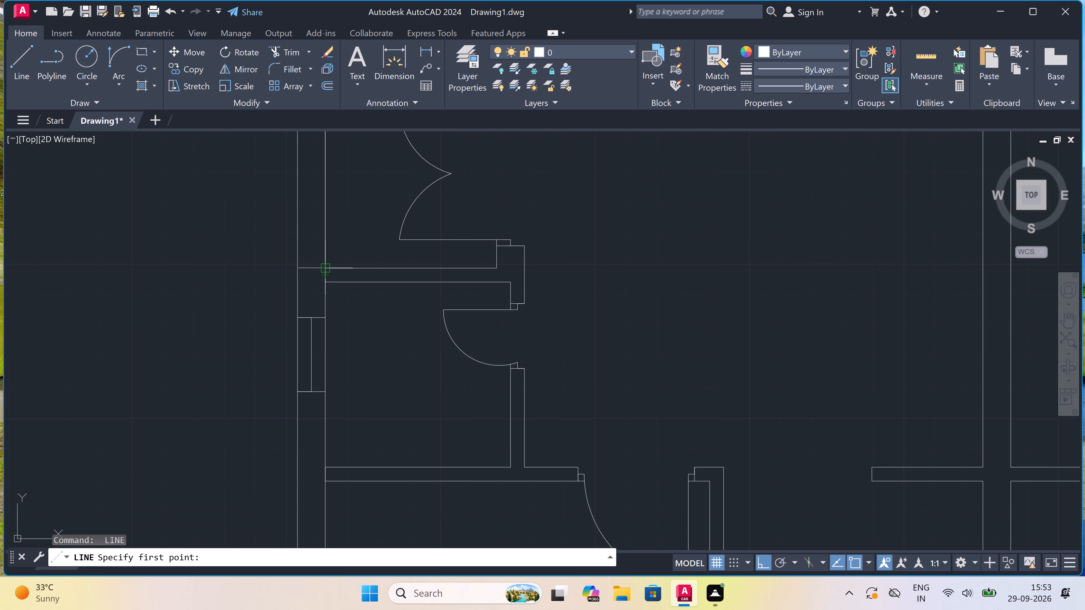
{"action": "left_click", "coordinate": [328, 269]}
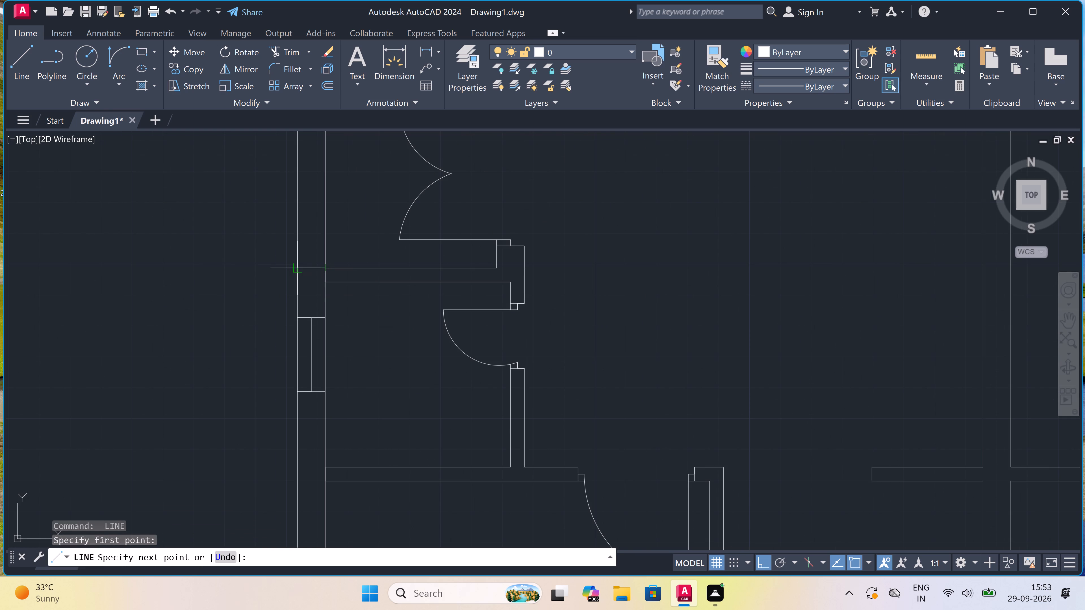
{"action": "left_click", "coordinate": [295, 271]}
{"action": "key", "text": "Escape"}
{"action": "scroll", "coordinate": [332, 341], "scroll_direction": "down", "scroll_amount": 3}
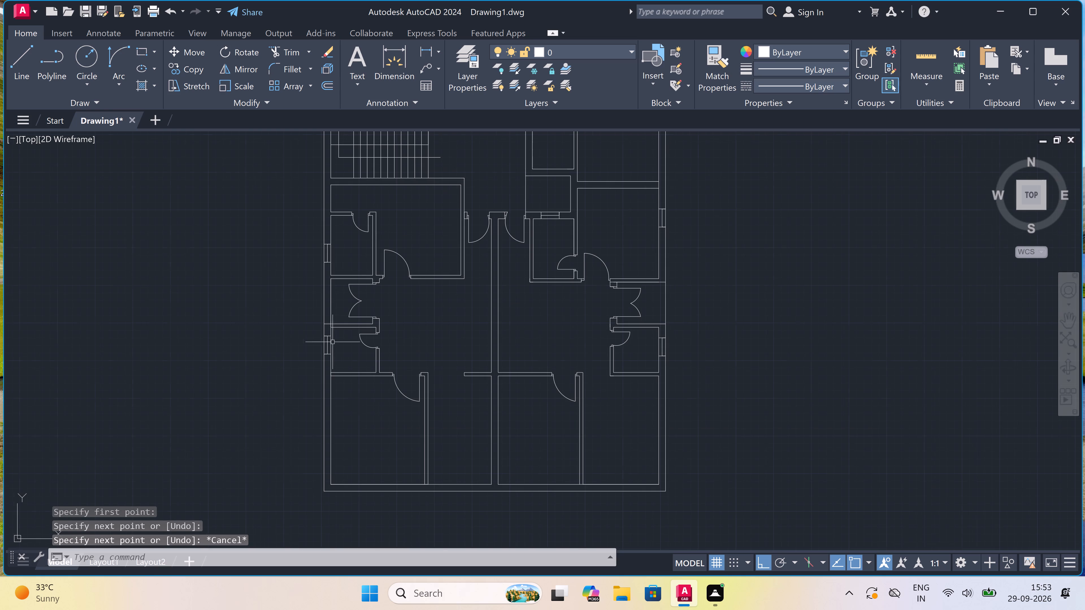
{"action": "key", "text": "space"}
{"action": "scroll", "coordinate": [322, 284], "scroll_direction": "up", "scroll_amount": 3}
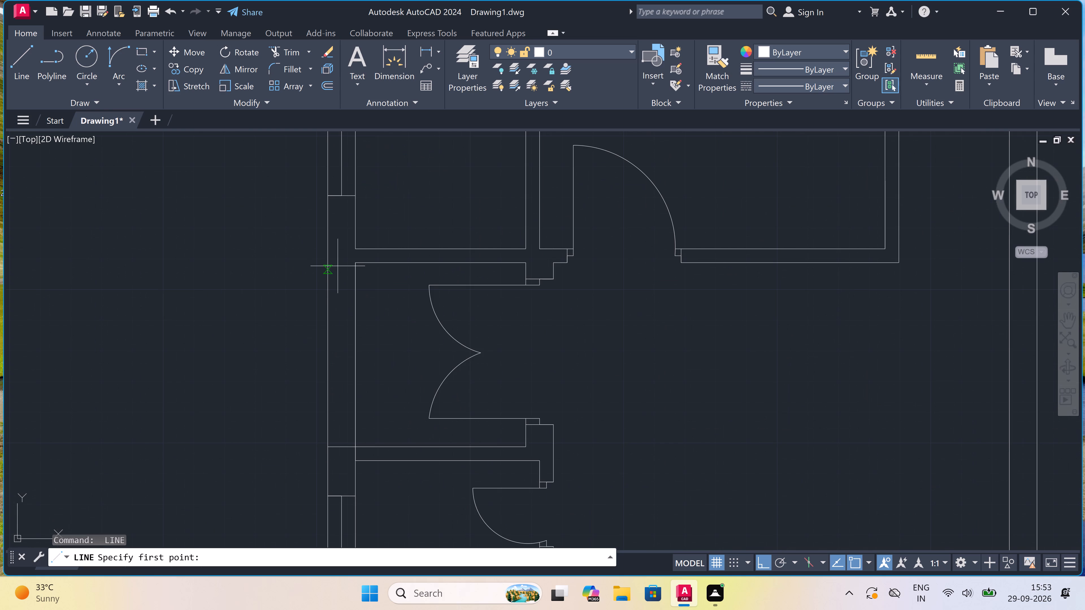
{"action": "left_click", "coordinate": [353, 263]}
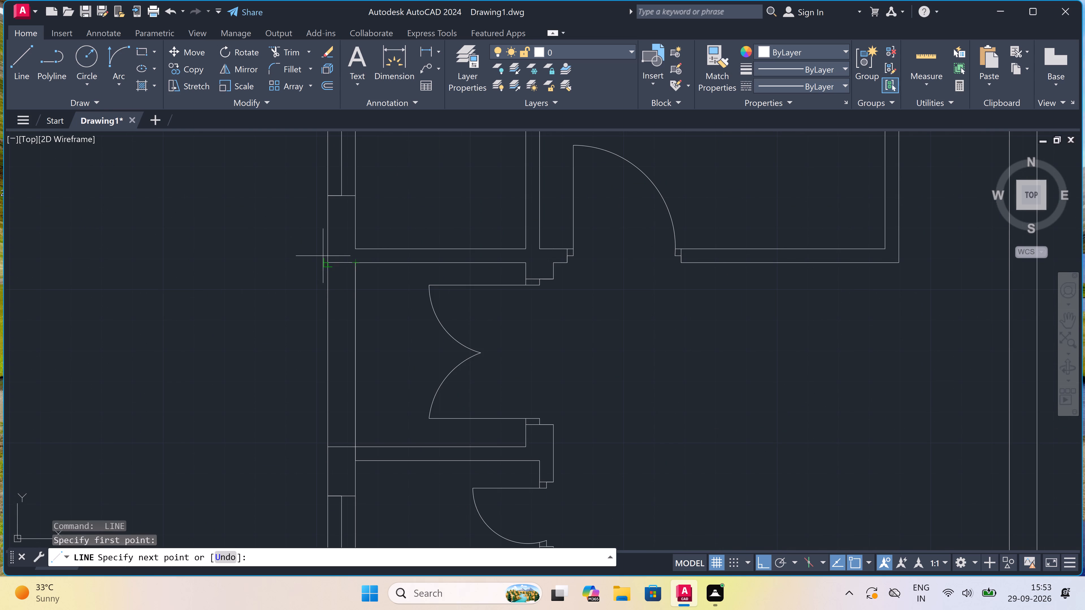
{"action": "left_click", "coordinate": [329, 264]}
{"action": "key", "text": "Escape"}
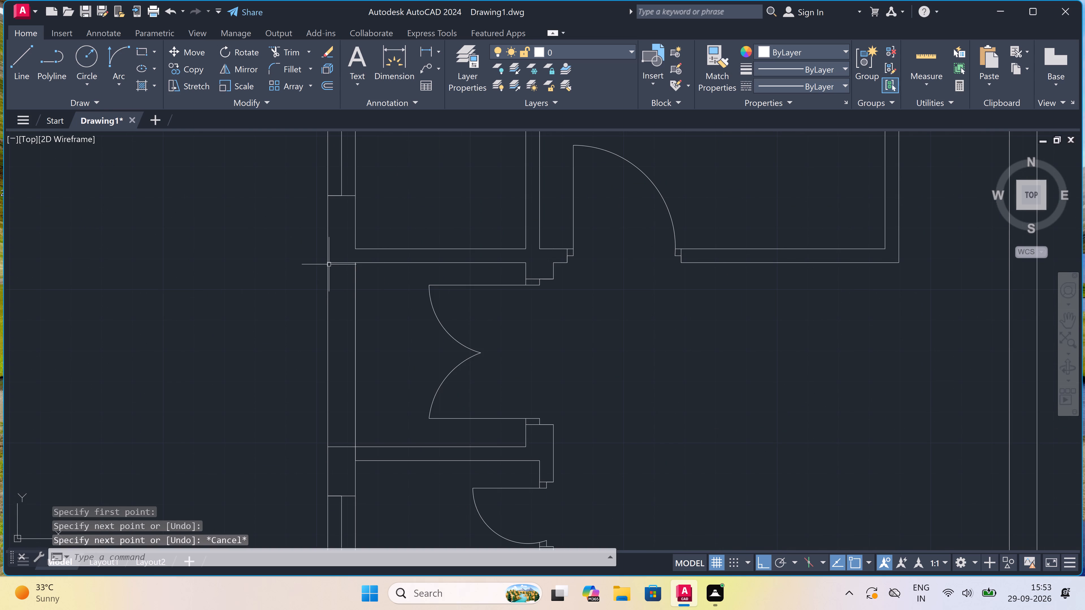
Trim the west exterior wall's inner face line between the two cross lines at the double-door recess.
{"action": "key", "text": "t"}
{"action": "key", "text": "r"}
{"action": "key", "text": "space"}
{"action": "left_click", "coordinate": [352, 331]}
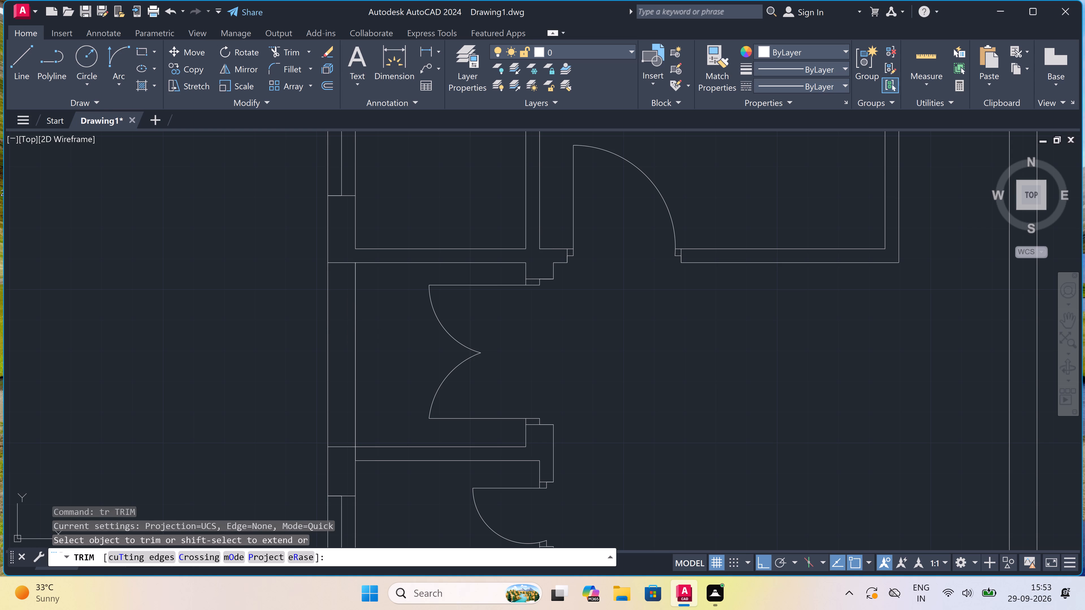
{"action": "left_click", "coordinate": [362, 323]}
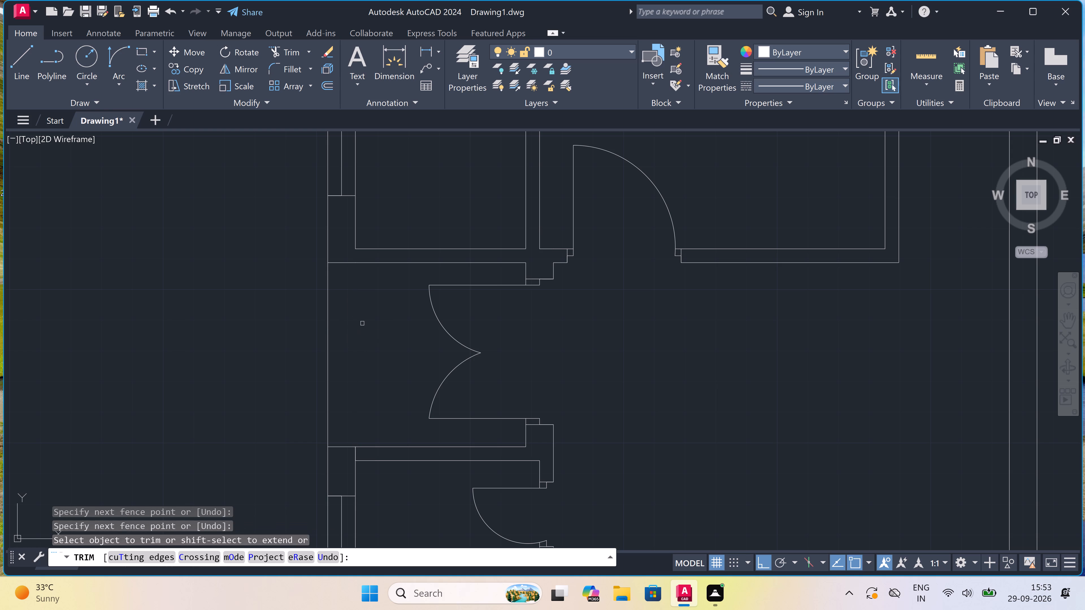
{"action": "key", "text": "Escape"}
Trim the west wall's inner face line where the small room's north and south partition walls join it.
{"action": "scroll", "coordinate": [362, 323], "scroll_direction": "down", "scroll_amount": 1}
{"action": "scroll", "coordinate": [341, 413], "scroll_direction": "up", "scroll_amount": 2}
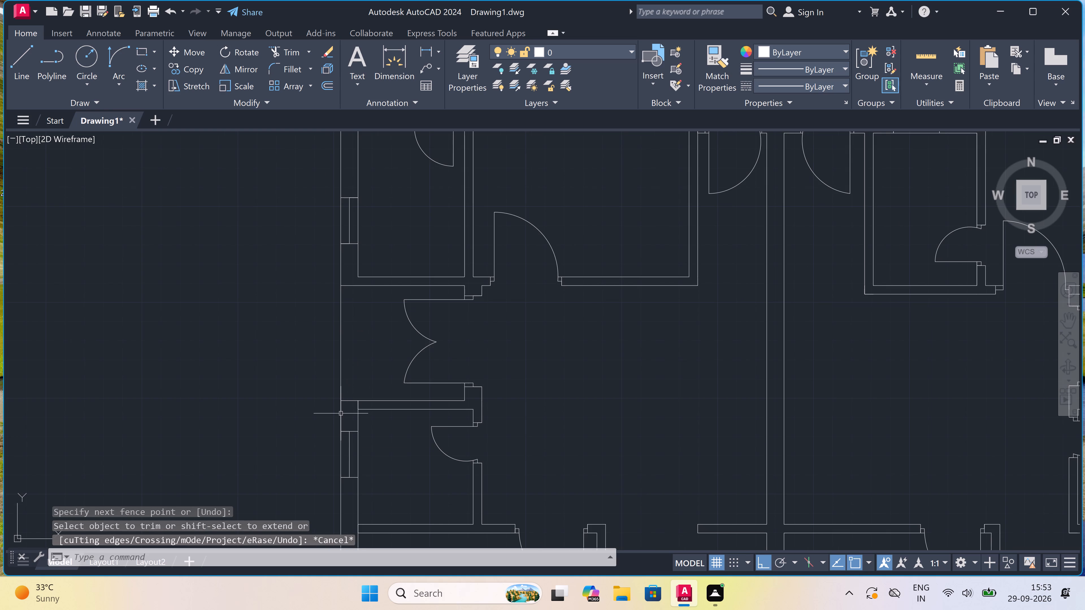
{"action": "scroll", "coordinate": [389, 383], "scroll_direction": "up", "scroll_amount": 2}
{"action": "key", "text": "space"}
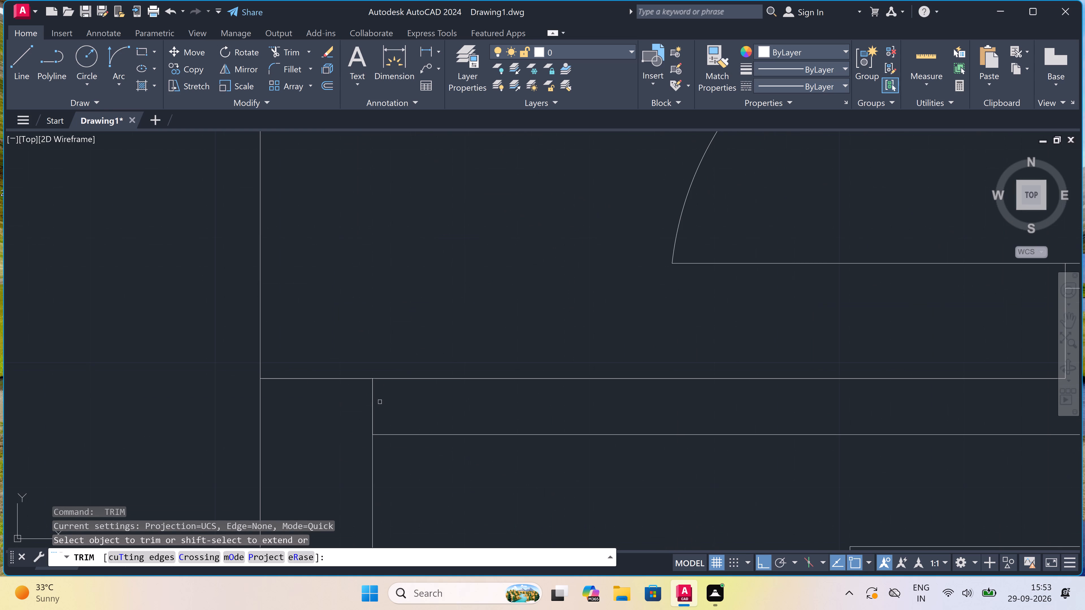
{"action": "left_click", "coordinate": [380, 402]}
{"action": "left_click", "coordinate": [349, 404]}
{"action": "scroll", "coordinate": [364, 359], "scroll_direction": "down", "scroll_amount": 4}
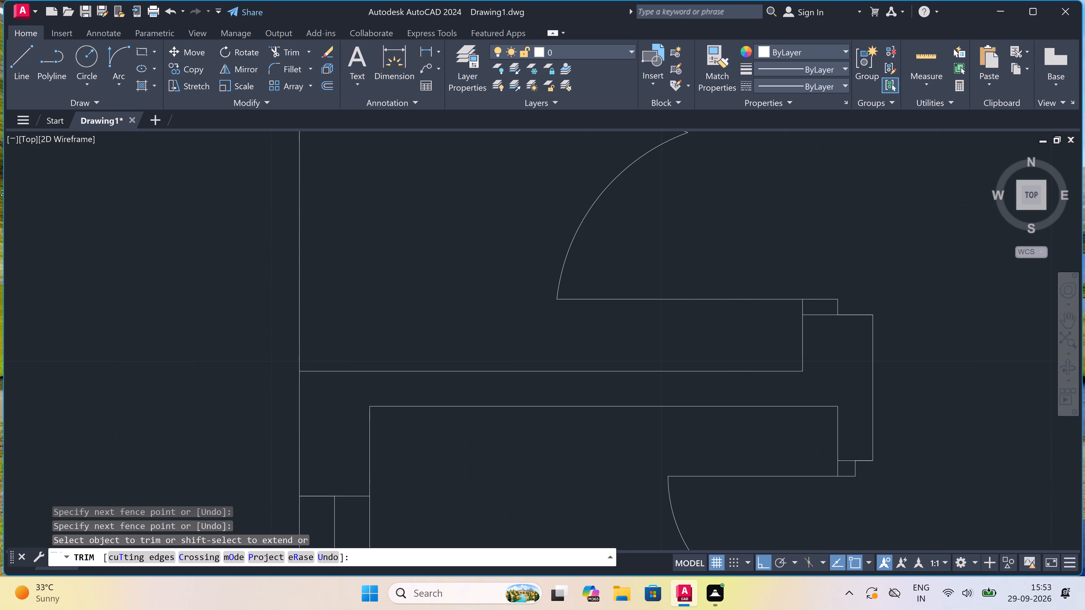
{"action": "scroll", "coordinate": [364, 358], "scroll_direction": "down", "scroll_amount": 3}
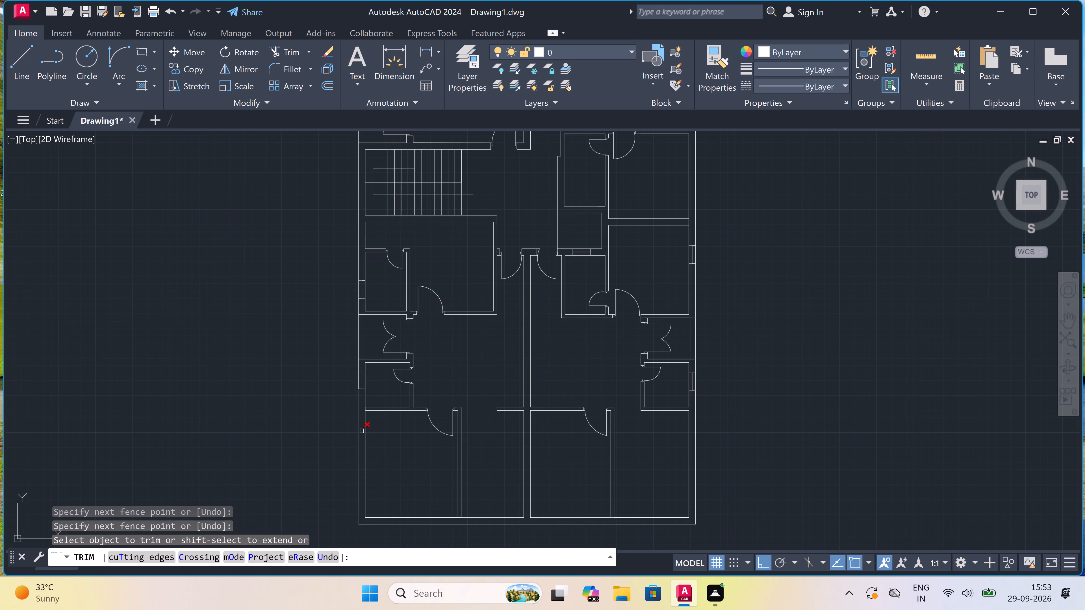
{"action": "scroll", "coordinate": [363, 419], "scroll_direction": "up", "scroll_amount": 3}
{"action": "scroll", "coordinate": [370, 390], "scroll_direction": "up", "scroll_amount": 2}
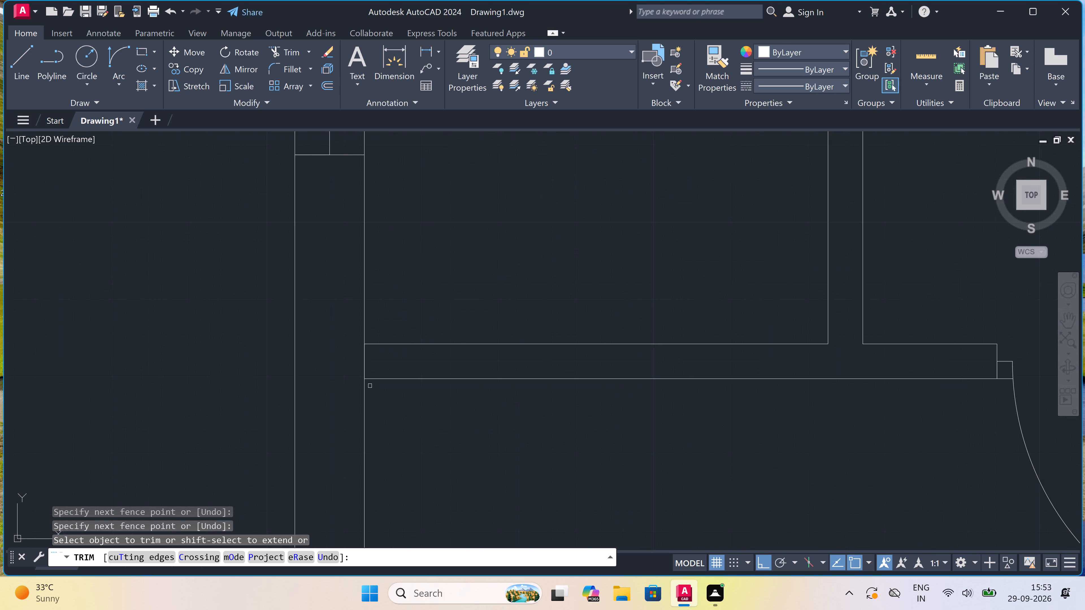
{"action": "left_click", "coordinate": [368, 369]}
{"action": "left_click", "coordinate": [342, 362]}
{"action": "scroll", "coordinate": [343, 361], "scroll_direction": "down", "scroll_amount": 4}
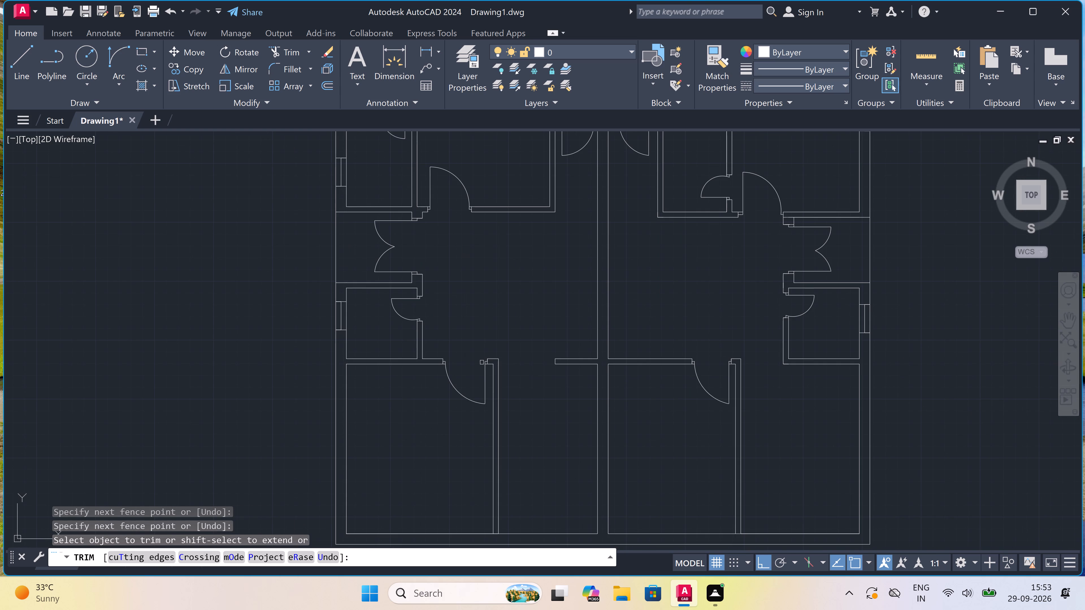
{"action": "key", "text": "Escape"}
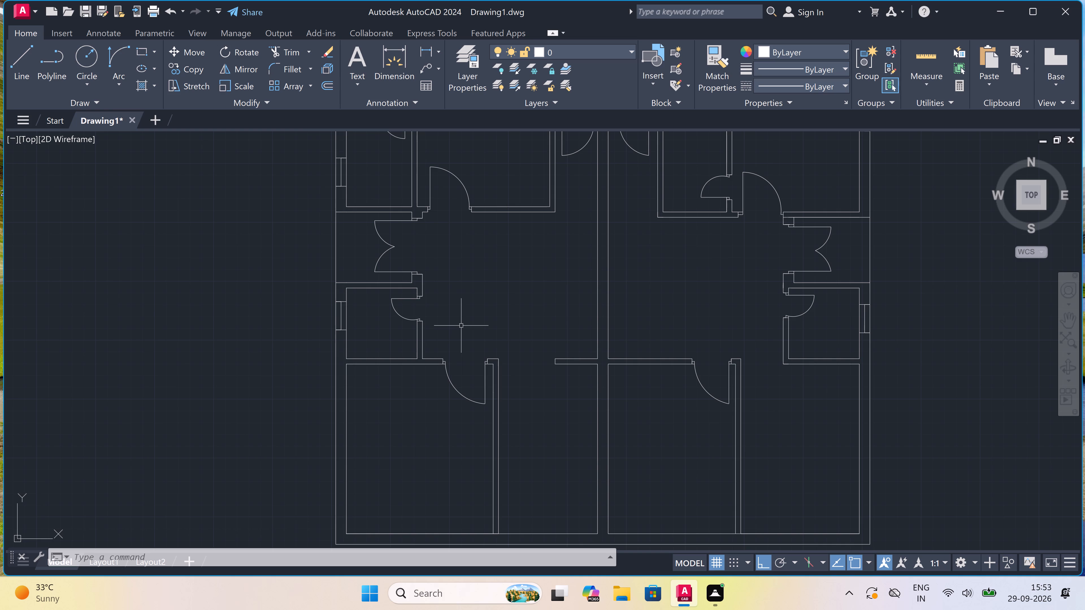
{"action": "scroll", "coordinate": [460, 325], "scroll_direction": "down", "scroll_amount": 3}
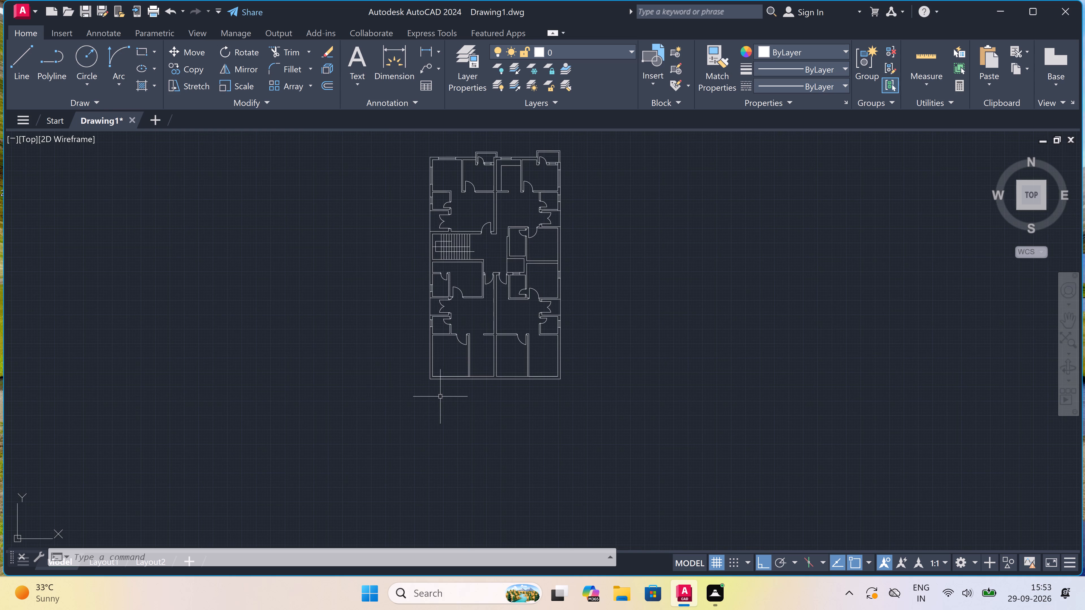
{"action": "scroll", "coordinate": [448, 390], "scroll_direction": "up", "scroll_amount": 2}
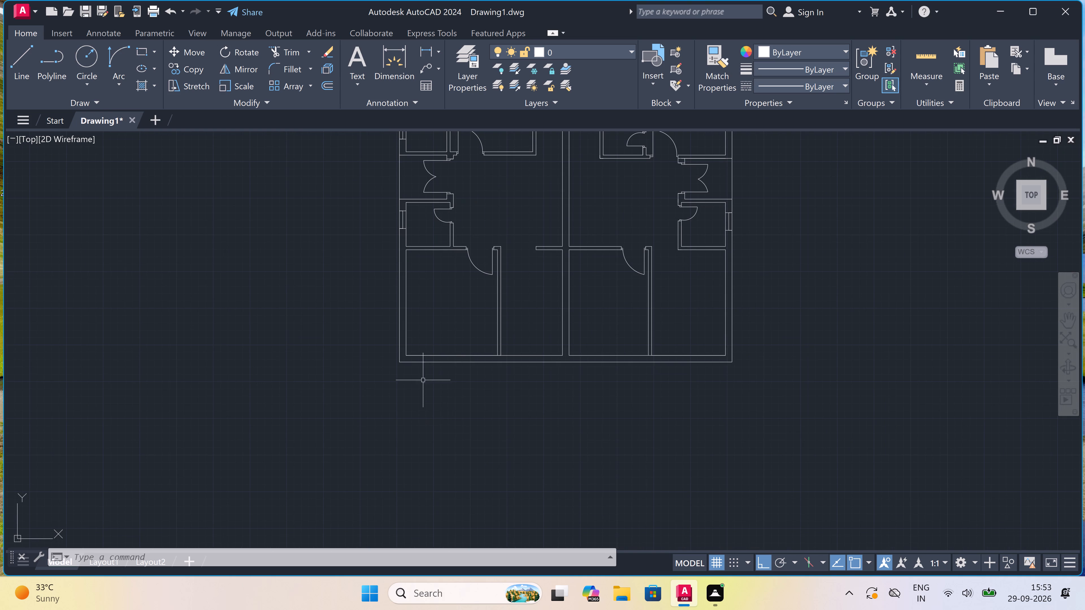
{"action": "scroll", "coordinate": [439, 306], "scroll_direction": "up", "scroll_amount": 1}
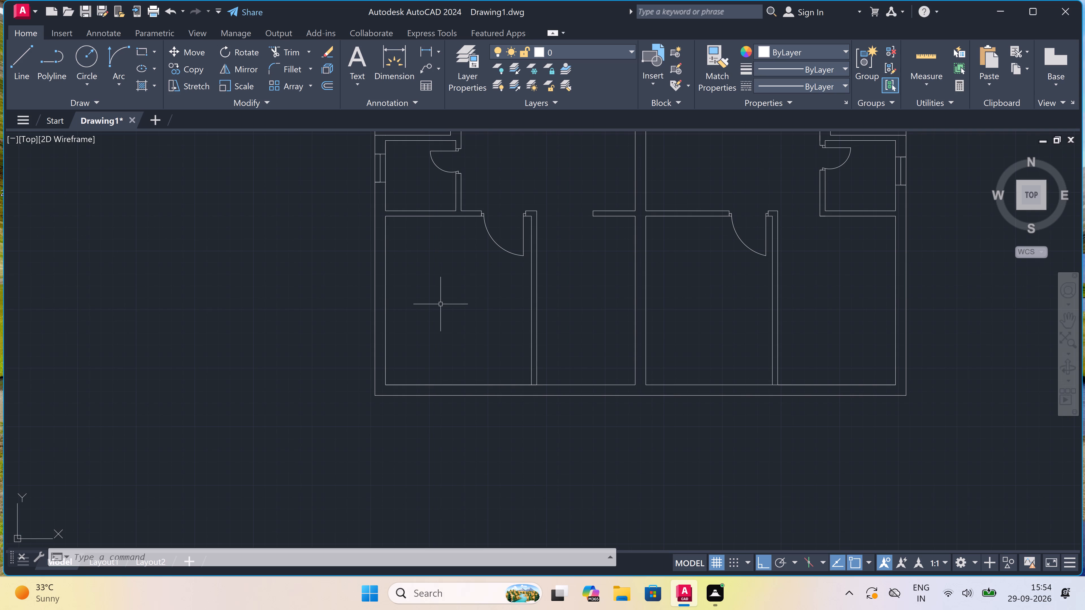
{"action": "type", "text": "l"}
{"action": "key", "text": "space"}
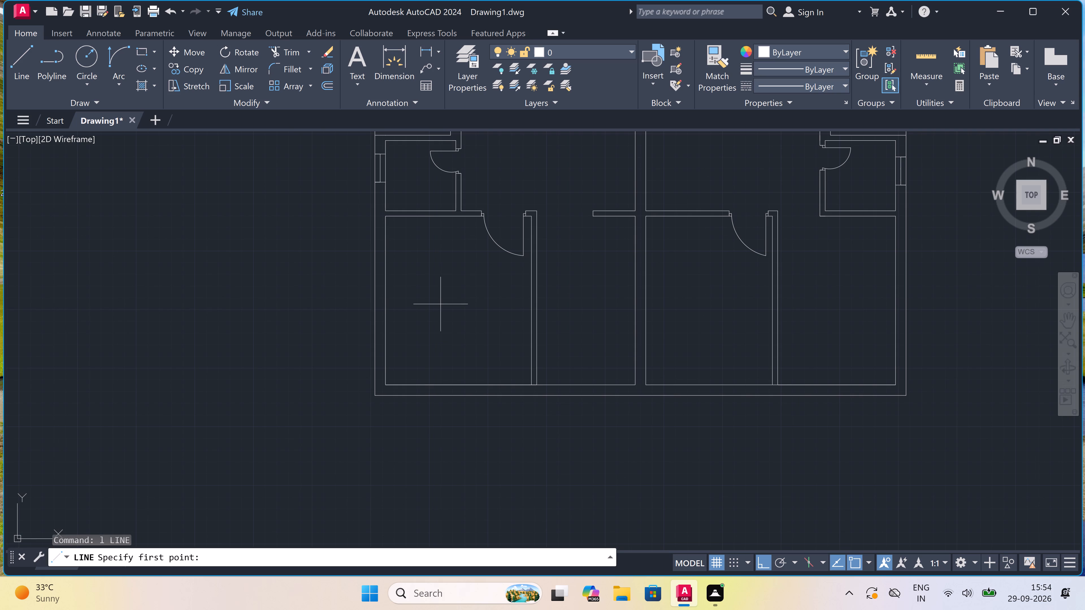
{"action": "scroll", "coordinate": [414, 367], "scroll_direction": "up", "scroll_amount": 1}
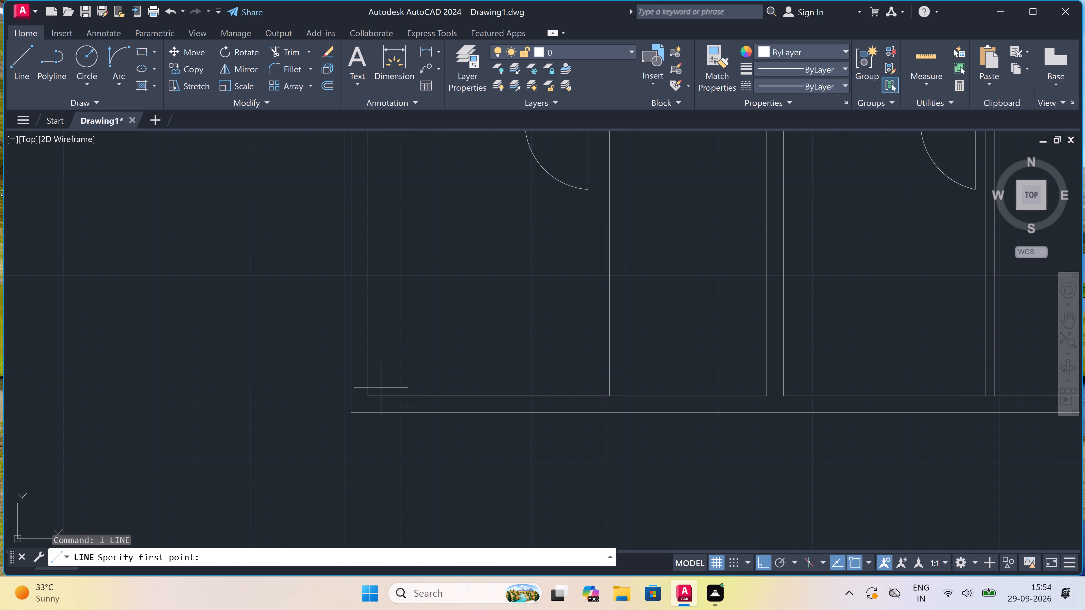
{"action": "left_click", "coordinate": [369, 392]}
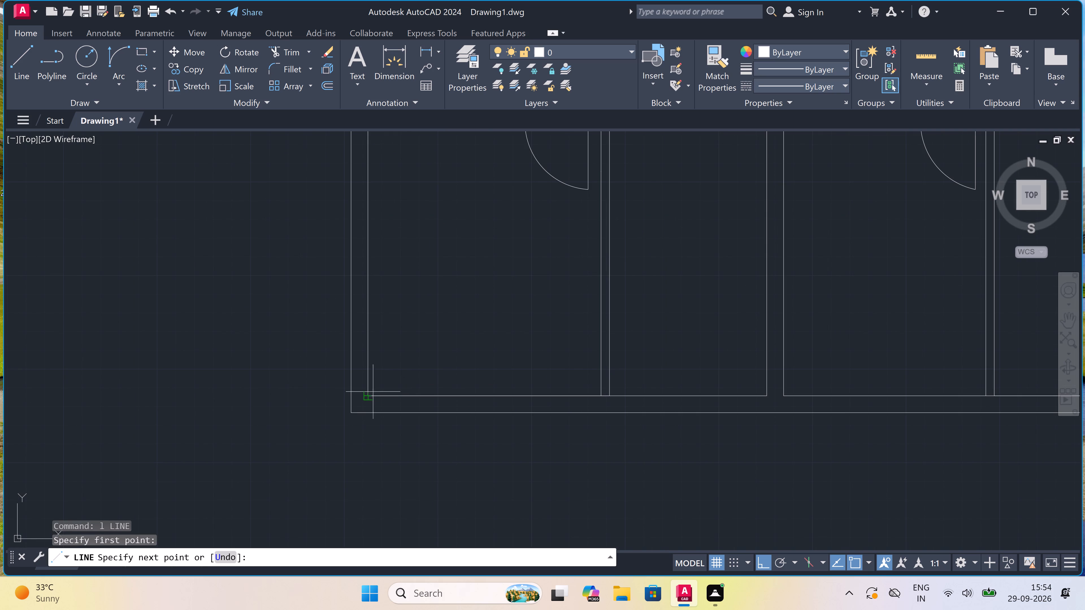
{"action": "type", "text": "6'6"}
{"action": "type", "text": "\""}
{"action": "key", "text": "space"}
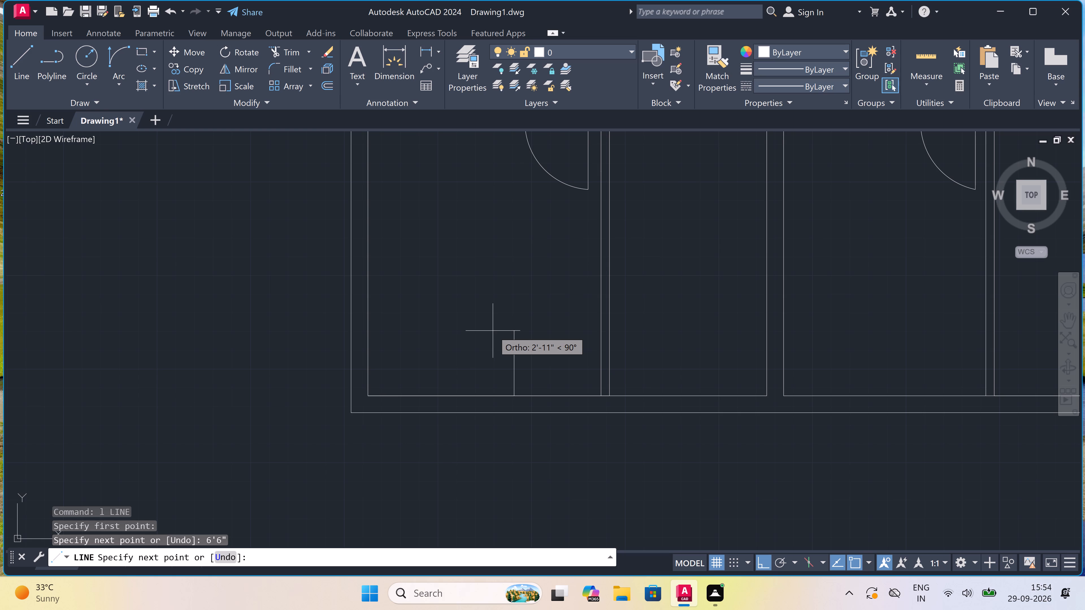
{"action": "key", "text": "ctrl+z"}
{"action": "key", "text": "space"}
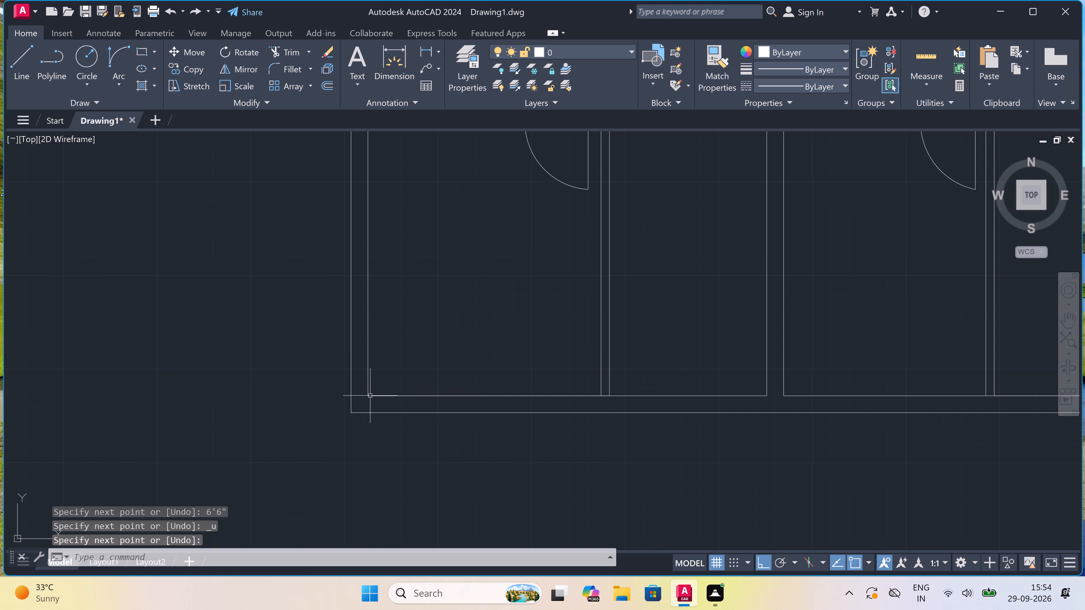
Outline a recess inside the southwest room's southwest corner: 6'6" east from the west wall's outer face, 1.5' north, and west to the inner wall face.
{"action": "key", "text": "space"}
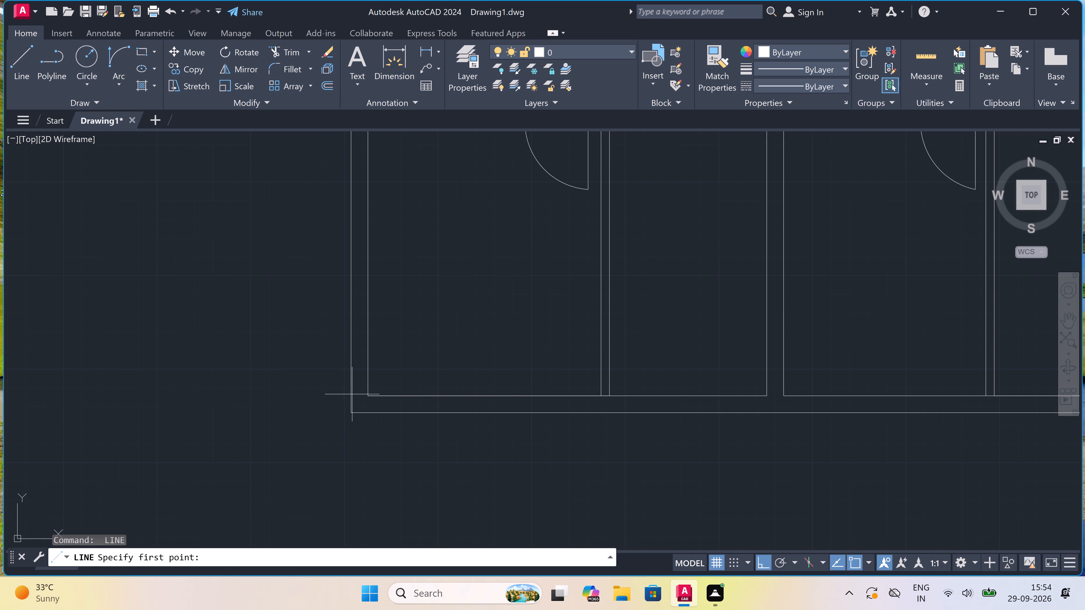
{"action": "scroll", "coordinate": [352, 398], "scroll_direction": "up", "scroll_amount": 4}
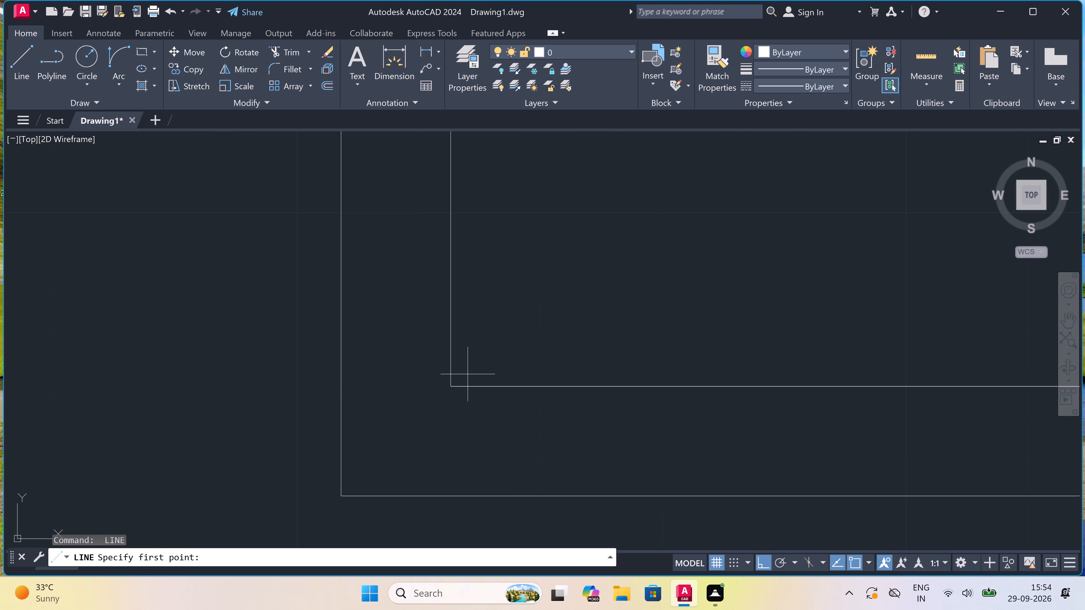
{"action": "scroll", "coordinate": [446, 385], "scroll_direction": "down", "scroll_amount": 2}
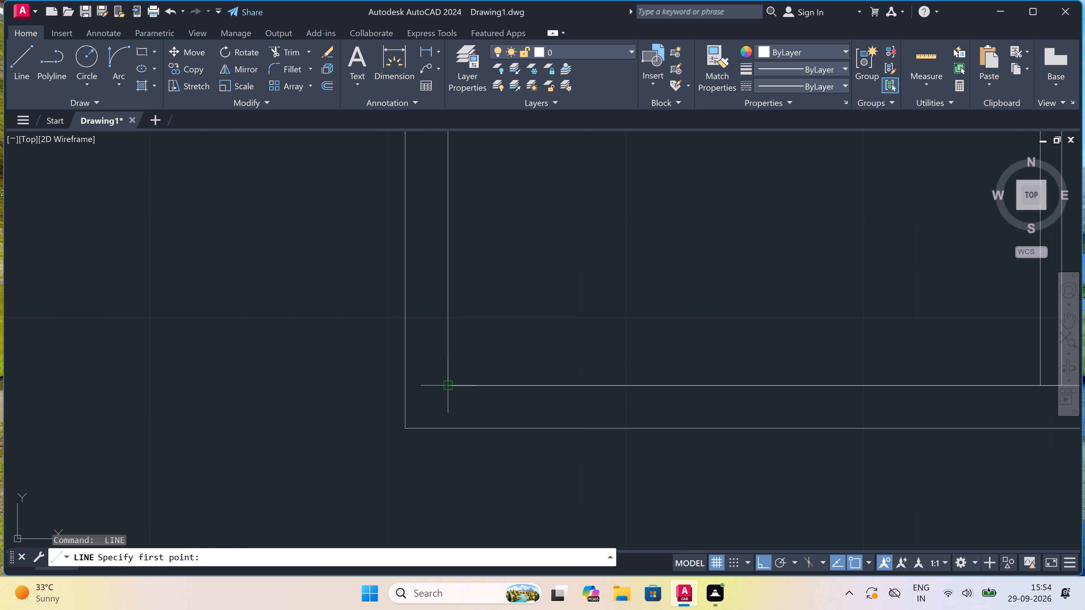
{"action": "left_click", "coordinate": [402, 387]}
{"action": "type", "text": "6'6\""}
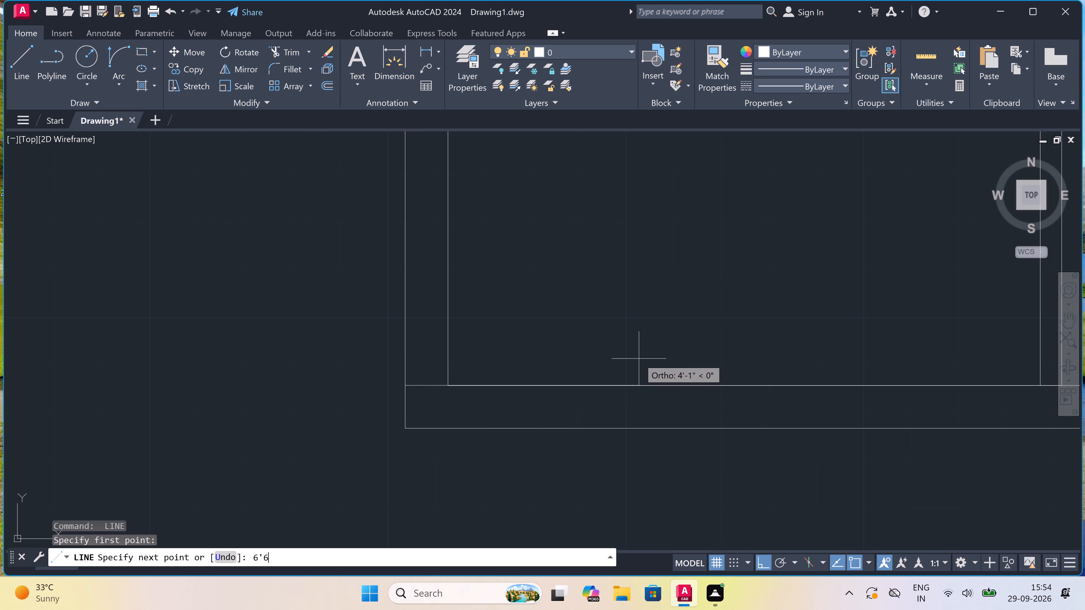
{"action": "key", "text": "space"}
{"action": "scroll", "coordinate": [635, 358], "scroll_direction": "down", "scroll_amount": 3}
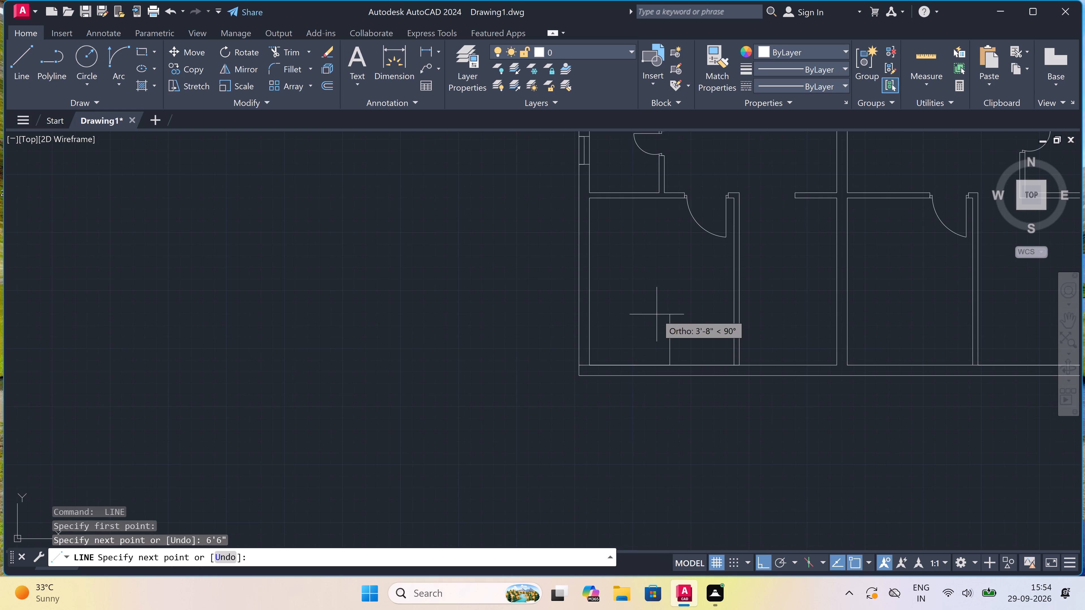
{"action": "type", "text": "1.5'"}
{"action": "key", "text": "space"}
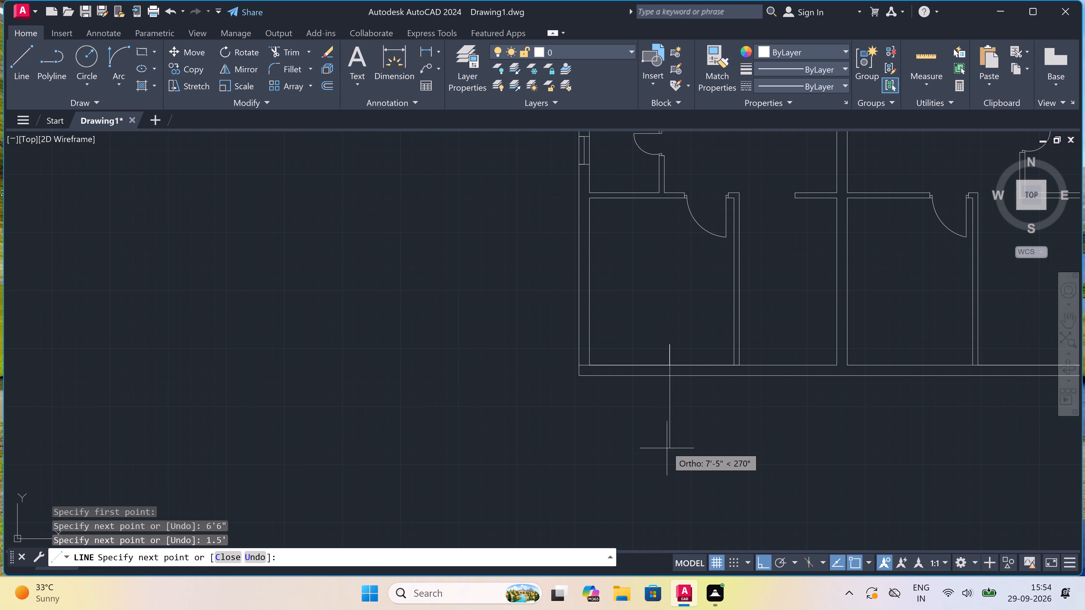
{"action": "scroll", "coordinate": [665, 365], "scroll_direction": "up", "scroll_amount": 2}
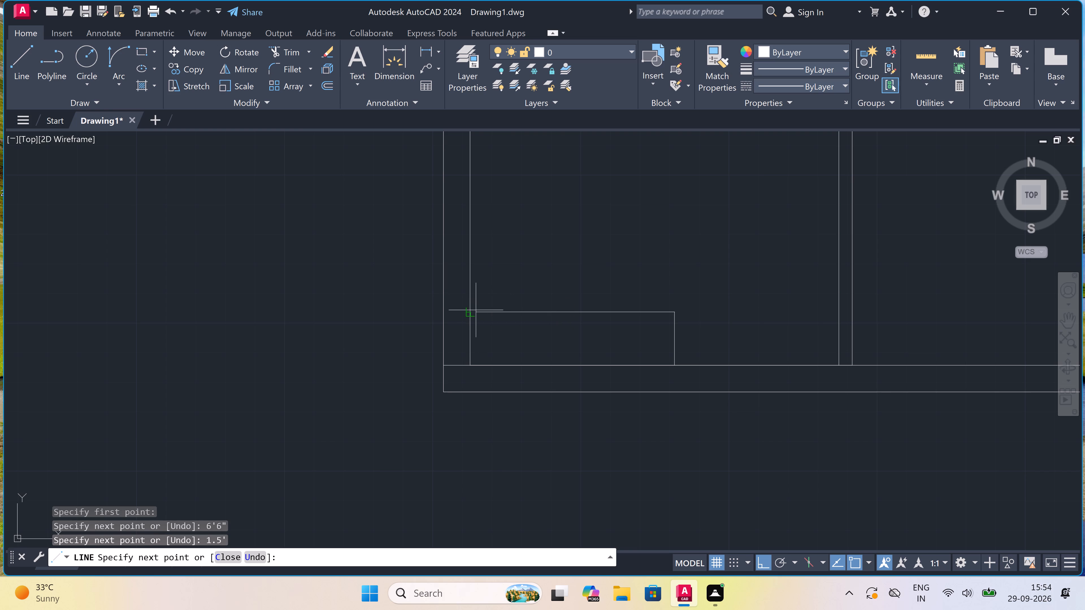
{"action": "left_click", "coordinate": [474, 314]}
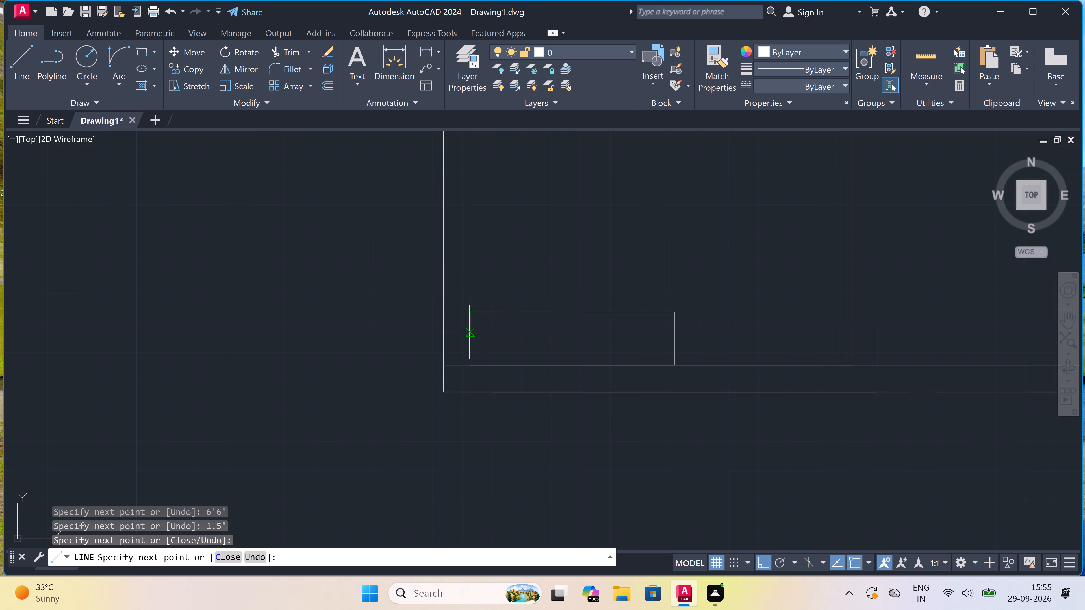
Add the recess's inner lines: 9" below its north edge across to the east side, 4.5" back west, and south to the wall.
{"action": "key", "text": "9"}
{"action": "type", "text": "\""}
{"action": "key", "text": "space"}
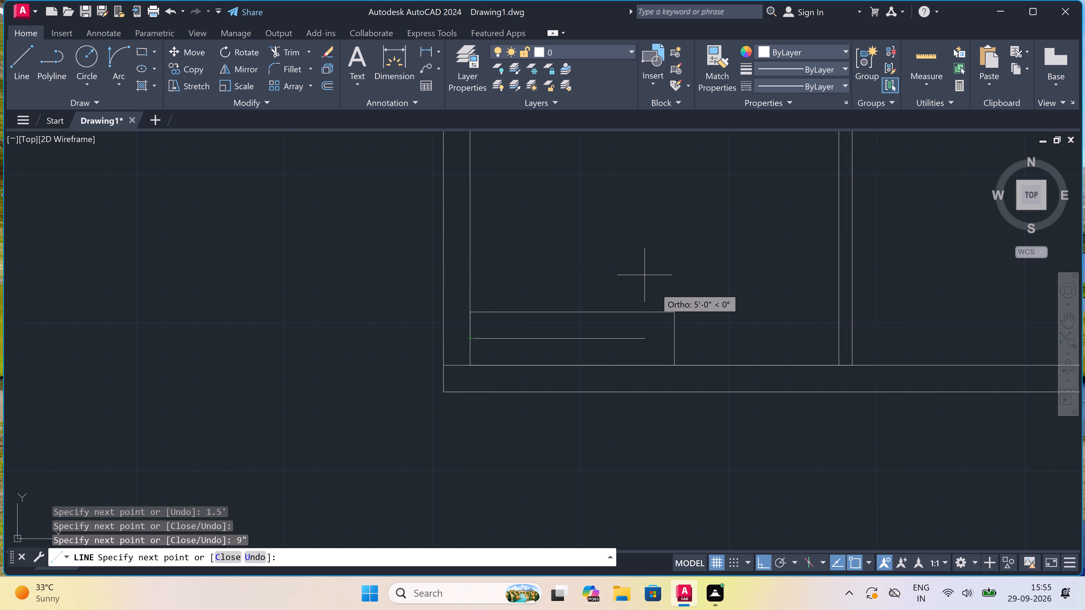
{"action": "left_click", "coordinate": [672, 339]}
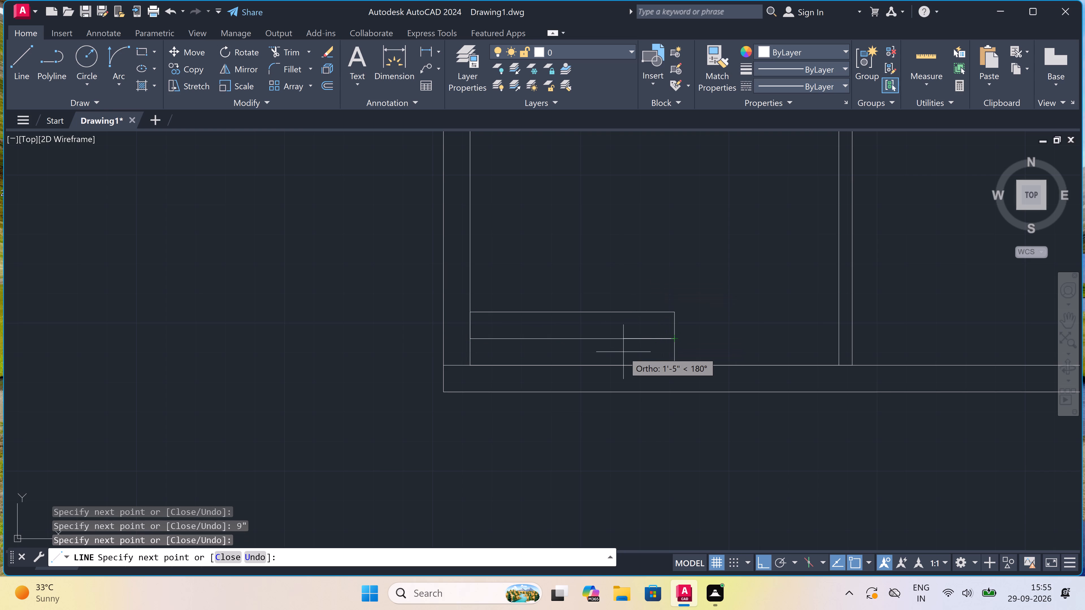
{"action": "key", "text": "4"}
{"action": "type", "text": ".5"}
{"action": "type", "text": "\""}
{"action": "key", "text": "space"}
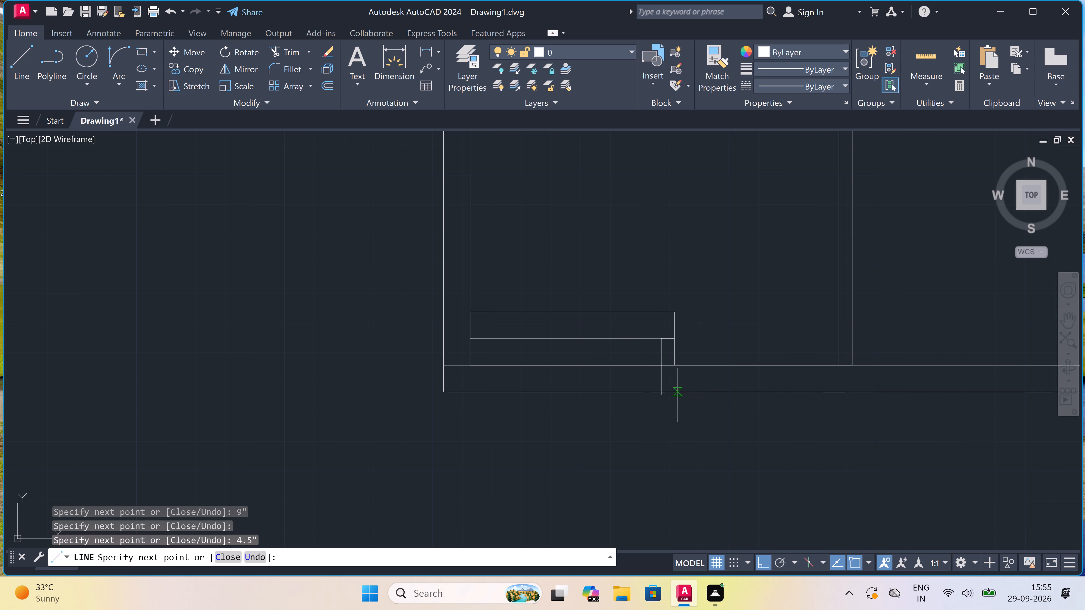
{"action": "left_click", "coordinate": [666, 366]}
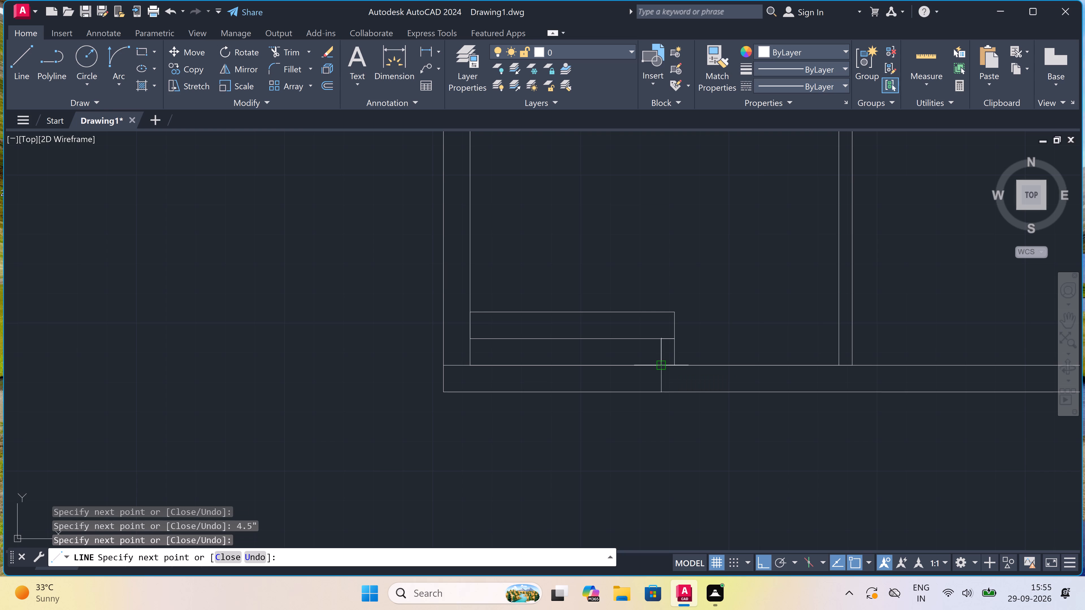
{"action": "key", "text": "Escape"}
Outline a matching projection outside the south wall: 1.5' south from the recess's east edge, west in line with the building corner, and north to it.
{"action": "key", "text": "space"}
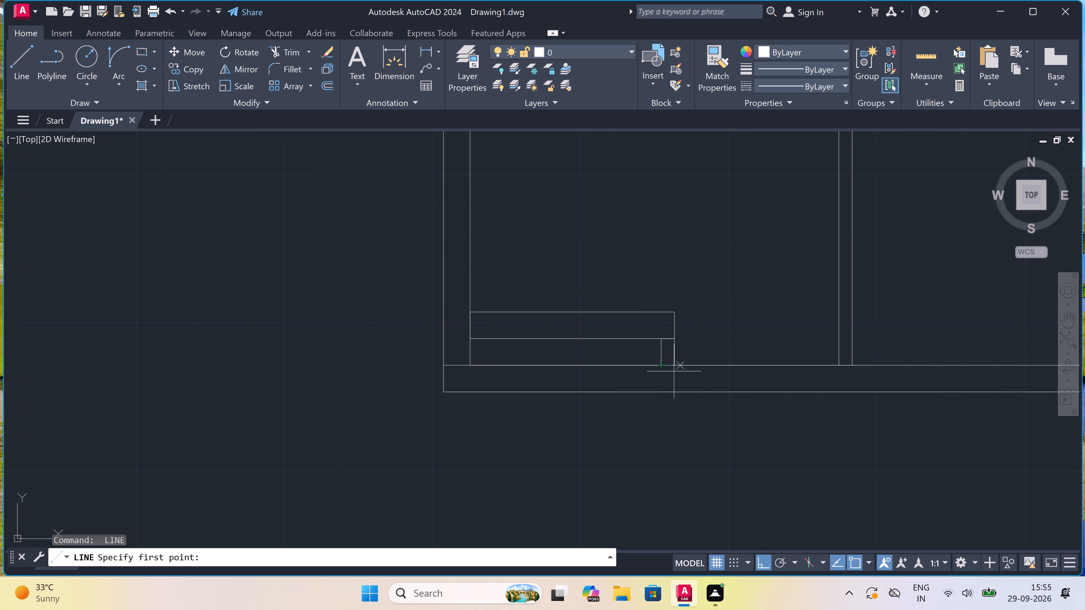
{"action": "left_click", "coordinate": [675, 390]}
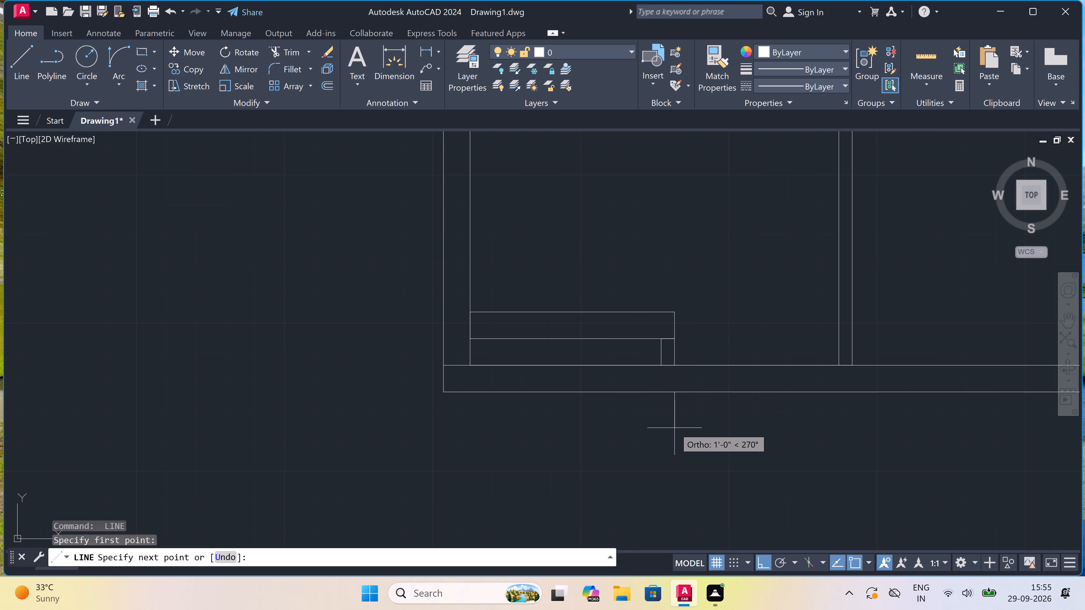
{"action": "key", "text": "2"}
{"action": "key", "text": "BackSpace"}
{"action": "type", "text": "1."}
{"action": "type", "text": "5'"}
{"action": "key", "text": "space"}
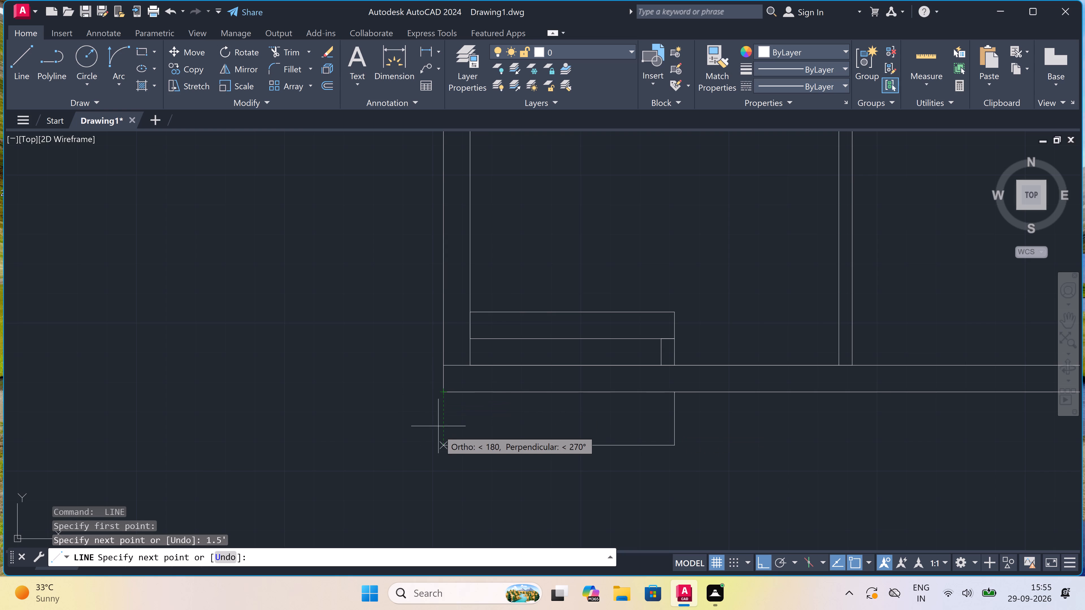
{"action": "left_click", "coordinate": [446, 444]}
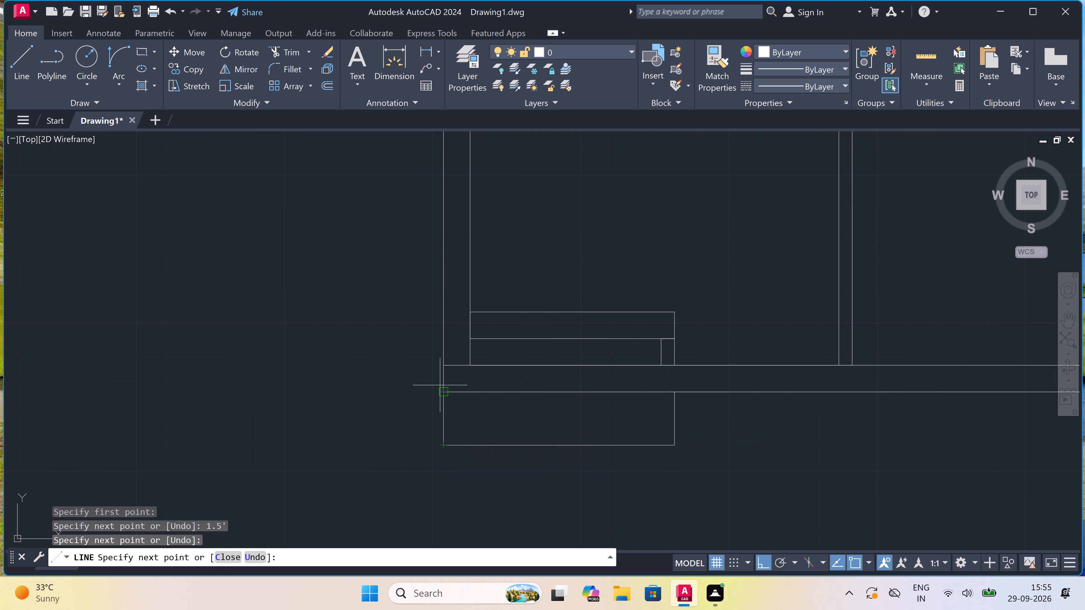
{"action": "left_click", "coordinate": [444, 394]}
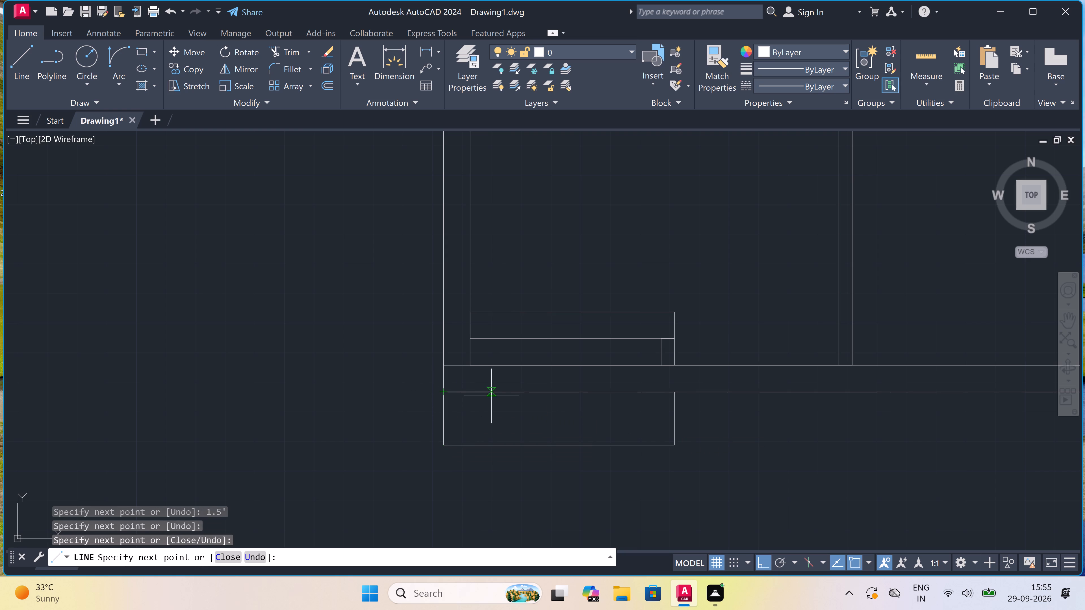
Draw inner lines set in 4.5" from the west, south and east sides of the outside projection.
{"action": "type", "text": "4."}
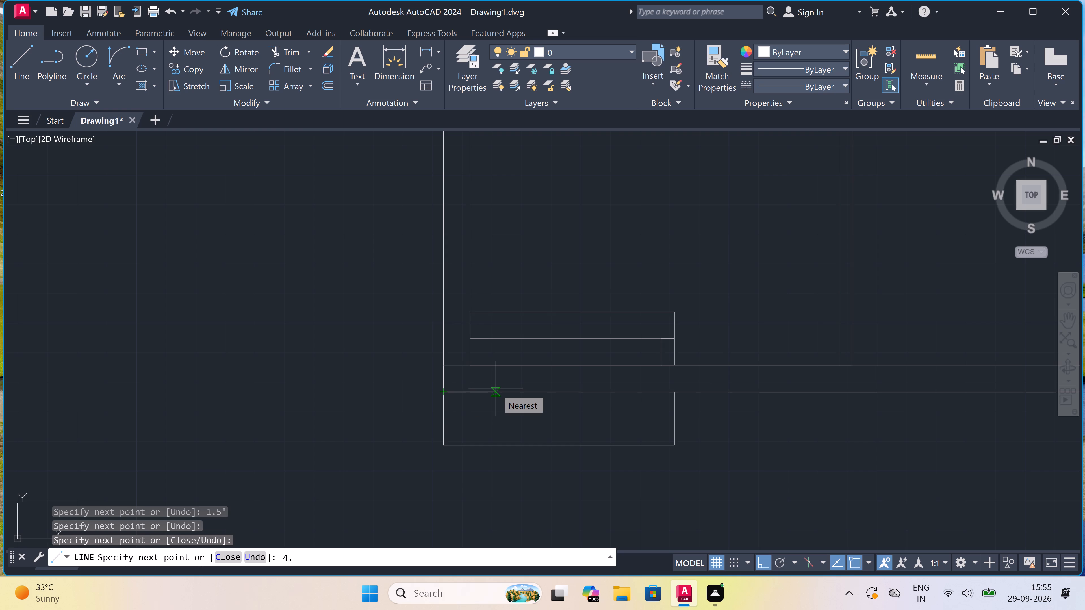
{"action": "key", "text": "5"}
{"action": "key", "text": "shift+quotedbl"}
{"action": "key", "text": "space"}
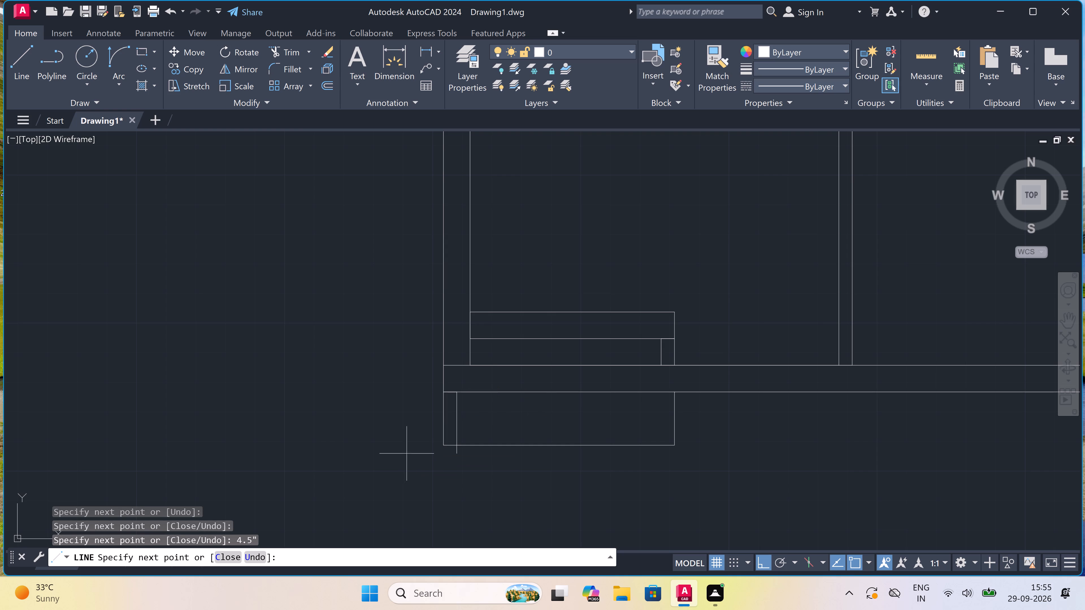
{"action": "left_click", "coordinate": [457, 445]}
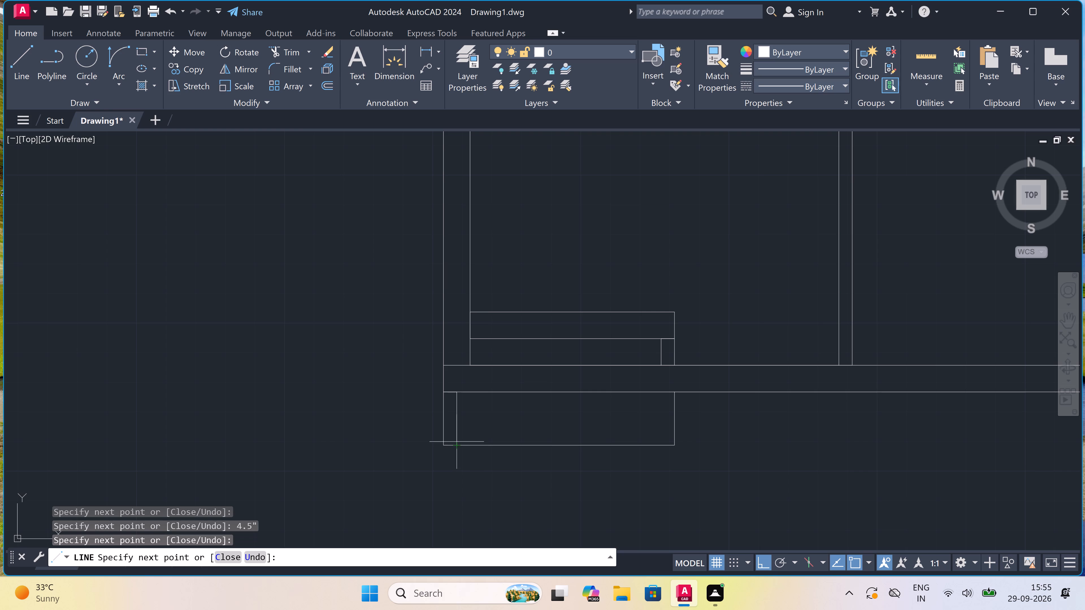
{"action": "key", "text": "4"}
{"action": "type", "text": ".5"}
{"action": "type", "text": "\""}
{"action": "key", "text": "space"}
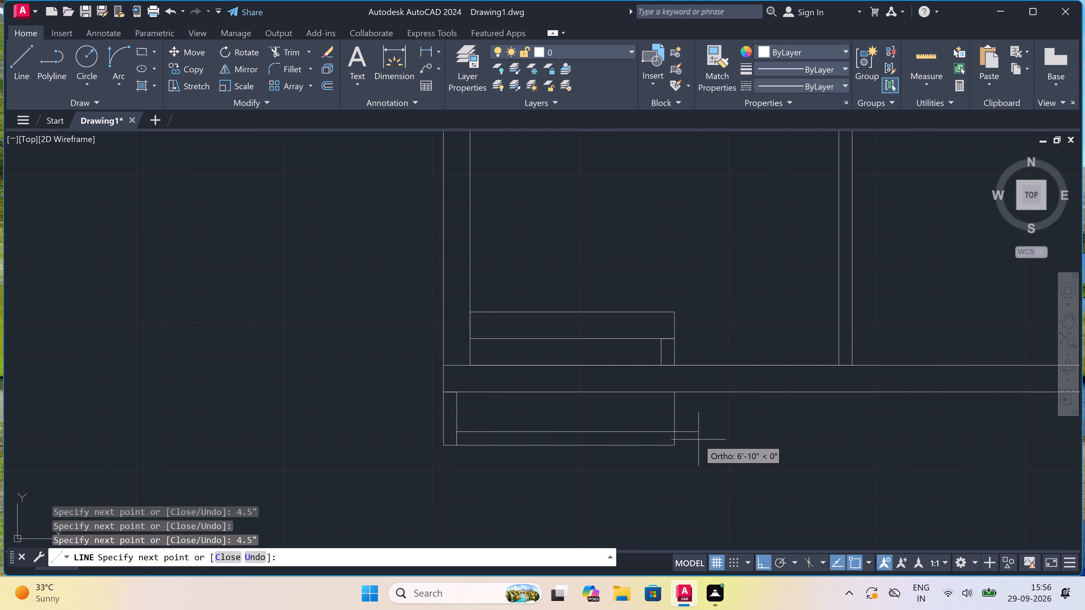
{"action": "left_click", "coordinate": [671, 432]}
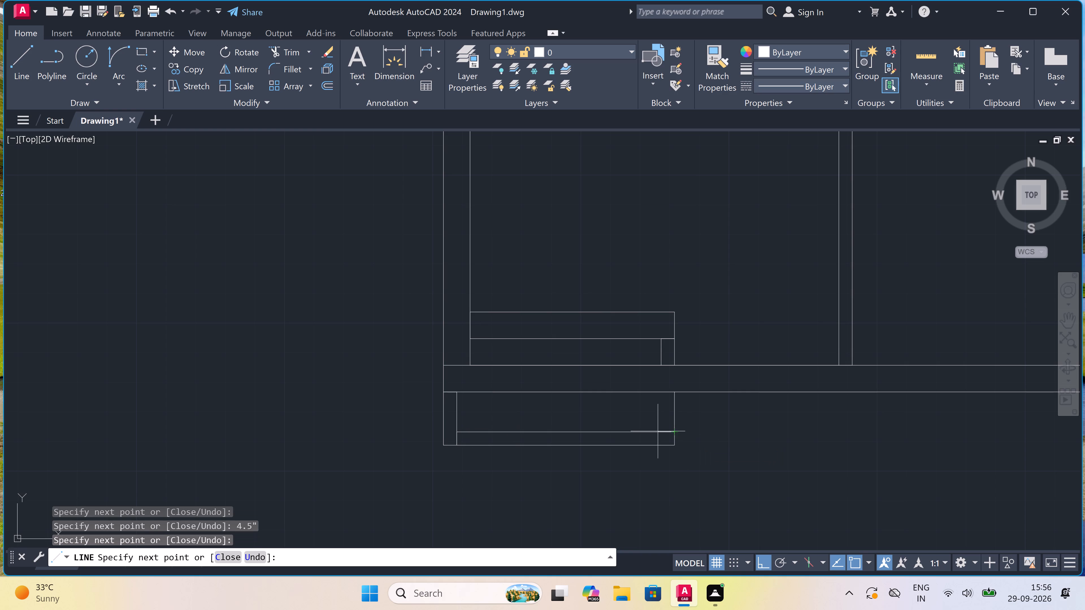
{"action": "type", "text": "4.5"}
{"action": "type", "text": "\""}
{"action": "key", "text": "space"}
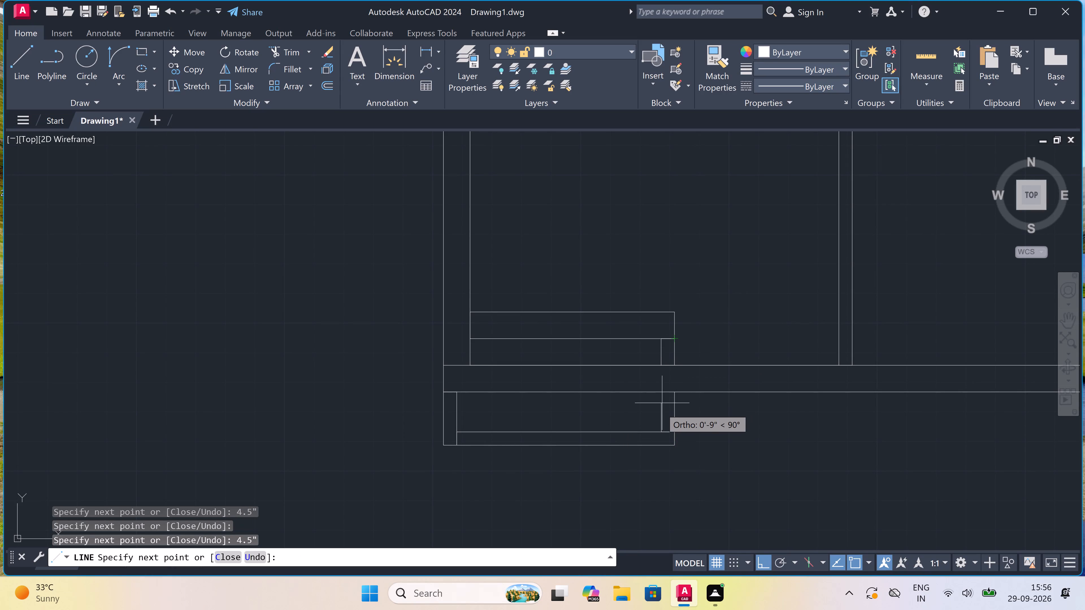
{"action": "left_click", "coordinate": [663, 394]}
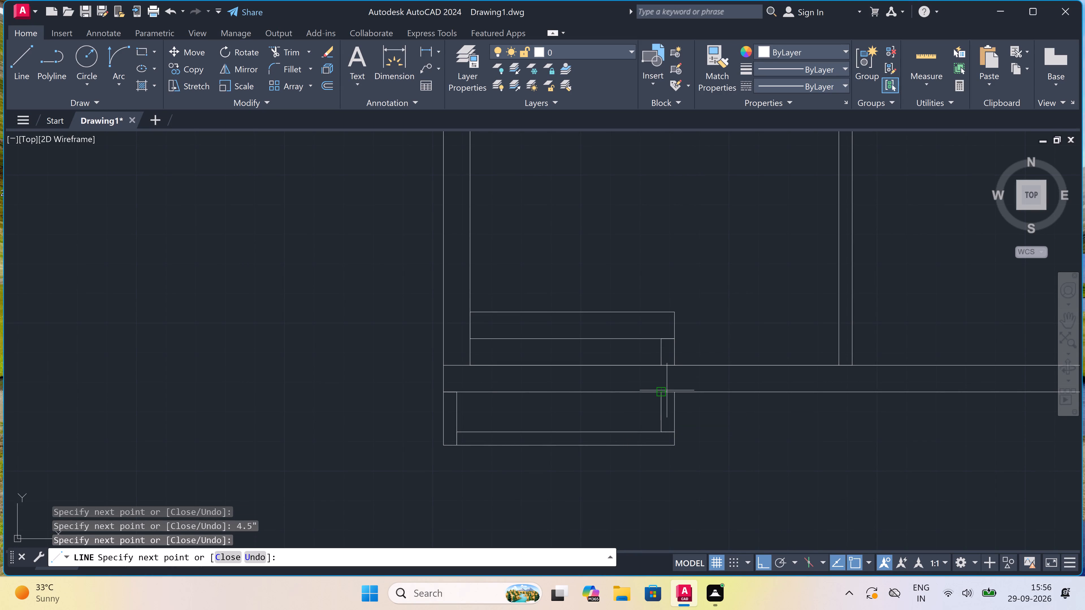
{"action": "key", "text": "Escape"}
Trim the short line stub between the two east-side lines at the projection's southeast corner.
{"action": "key", "text": "t"}
{"action": "type", "text": "r"}
{"action": "key", "text": "space"}
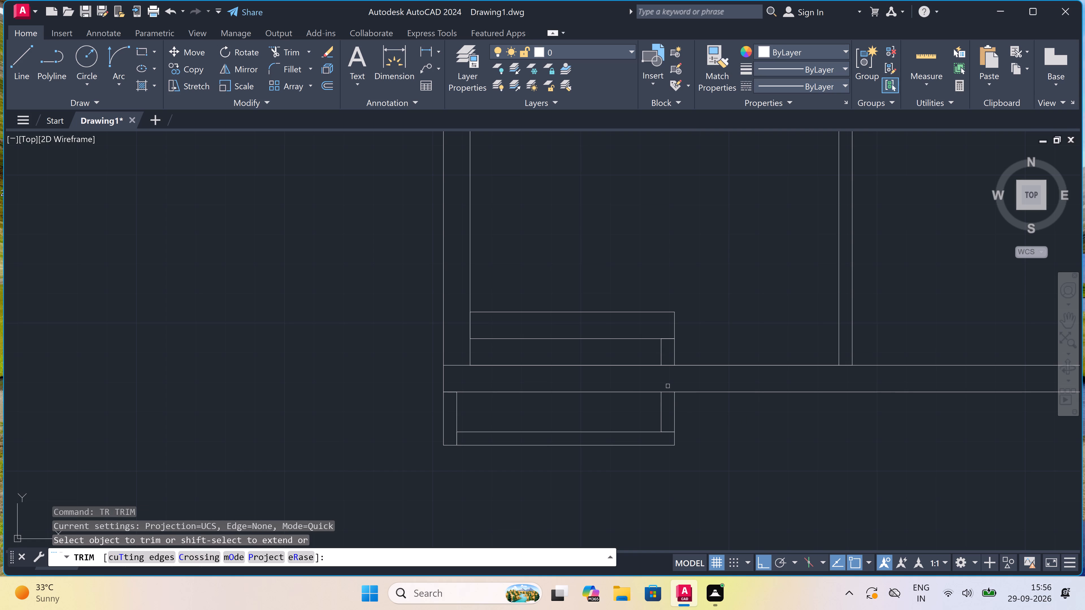
{"action": "left_click", "coordinate": [667, 434]}
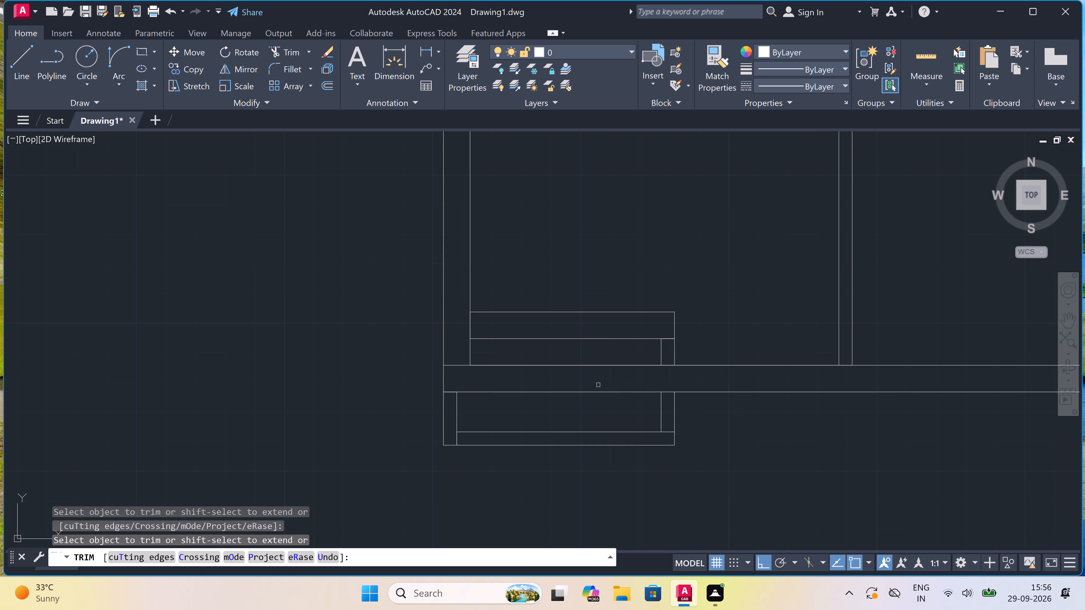
{"action": "key", "text": "Escape"}
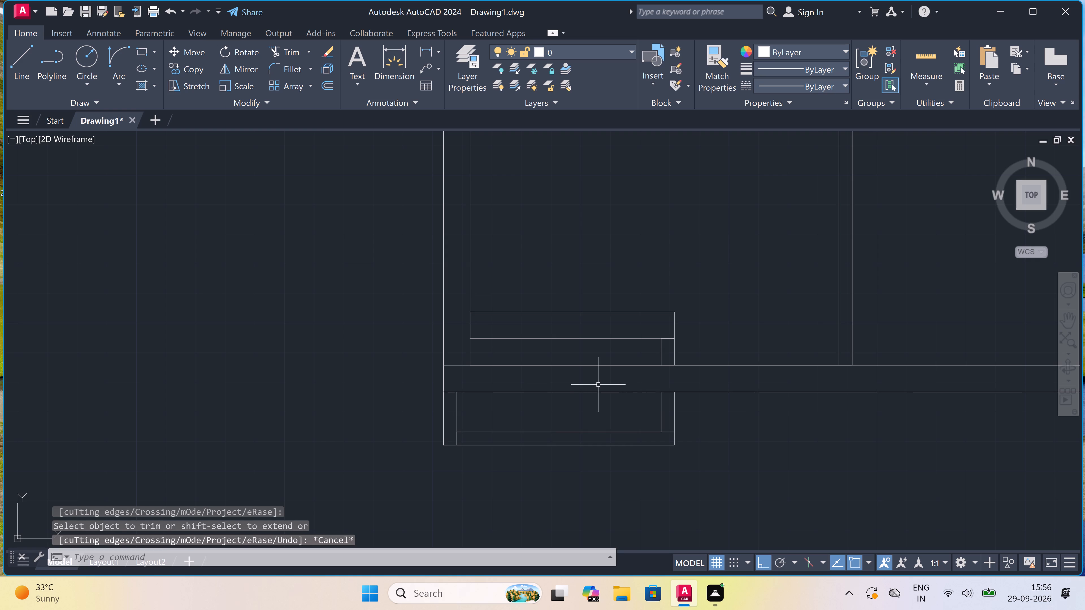
Extend the recess's east-side lines through the south wall to the projection, and the inner one north to the recess's north edge.
{"action": "type", "text": "ex"}
{"action": "key", "text": "space"}
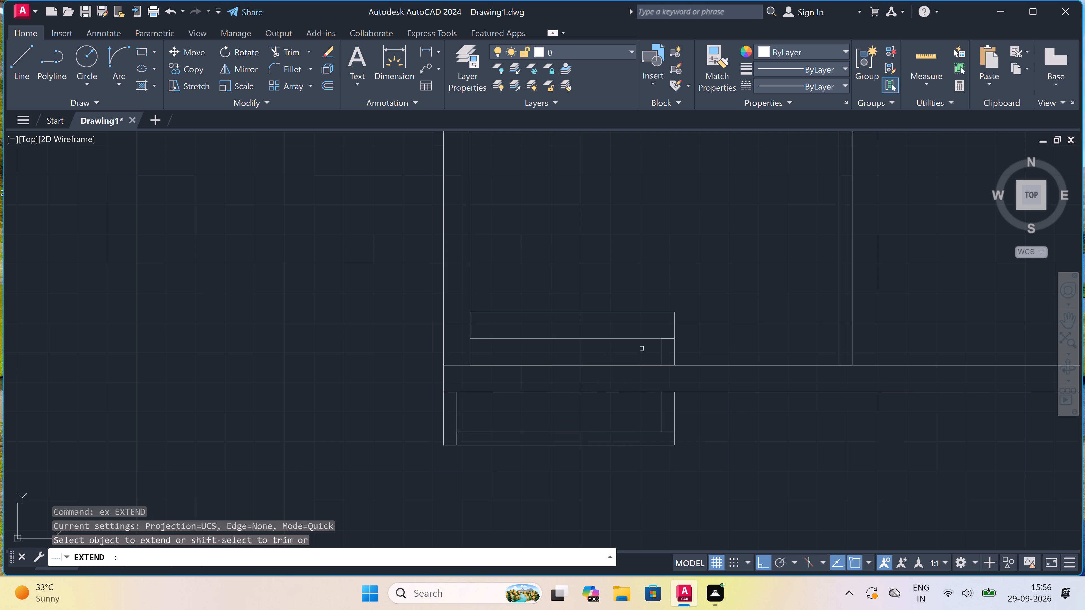
{"action": "left_click", "coordinate": [643, 350]}
{"action": "left_click", "coordinate": [730, 355]}
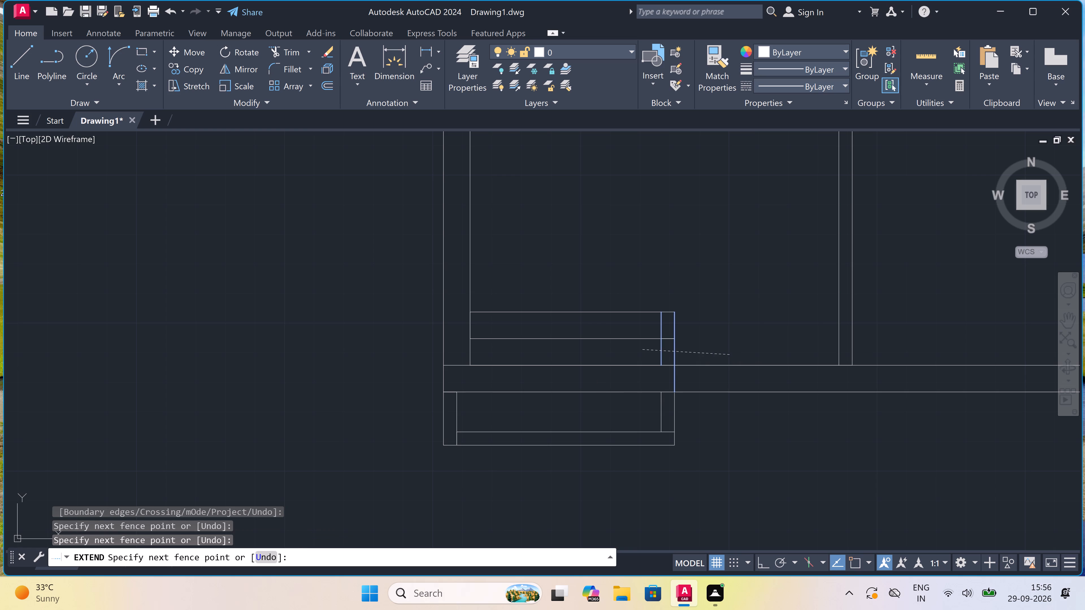
{"action": "left_click", "coordinate": [669, 358]}
{"action": "left_click", "coordinate": [631, 366]}
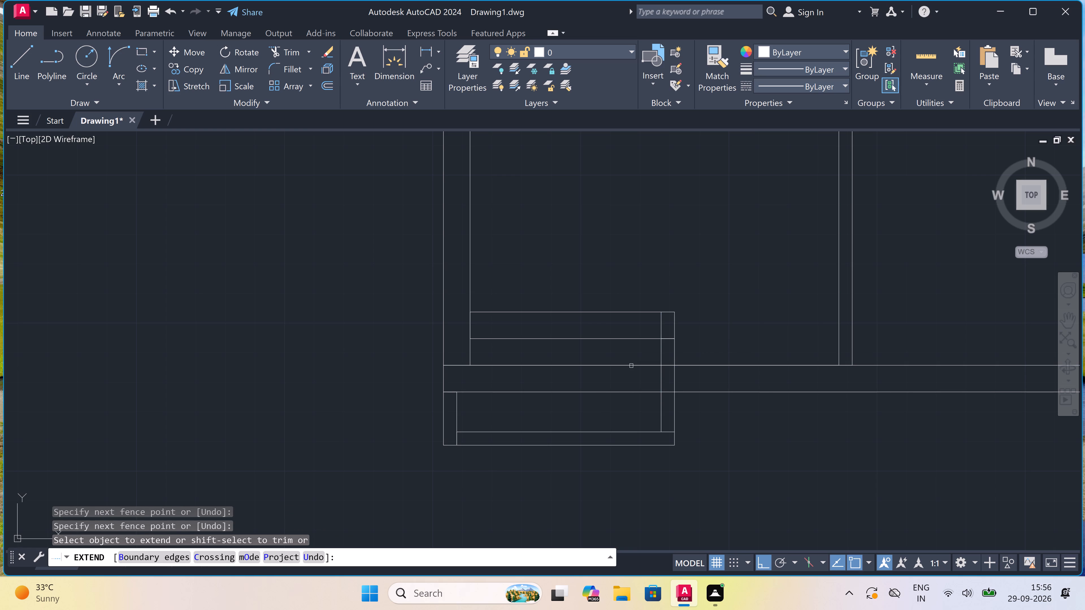
{"action": "key", "text": "Escape"}
Trim the stub of the projection's inner south line between the two east-side lines at the southeast corner.
{"action": "type", "text": "tr"}
{"action": "key", "text": "space"}
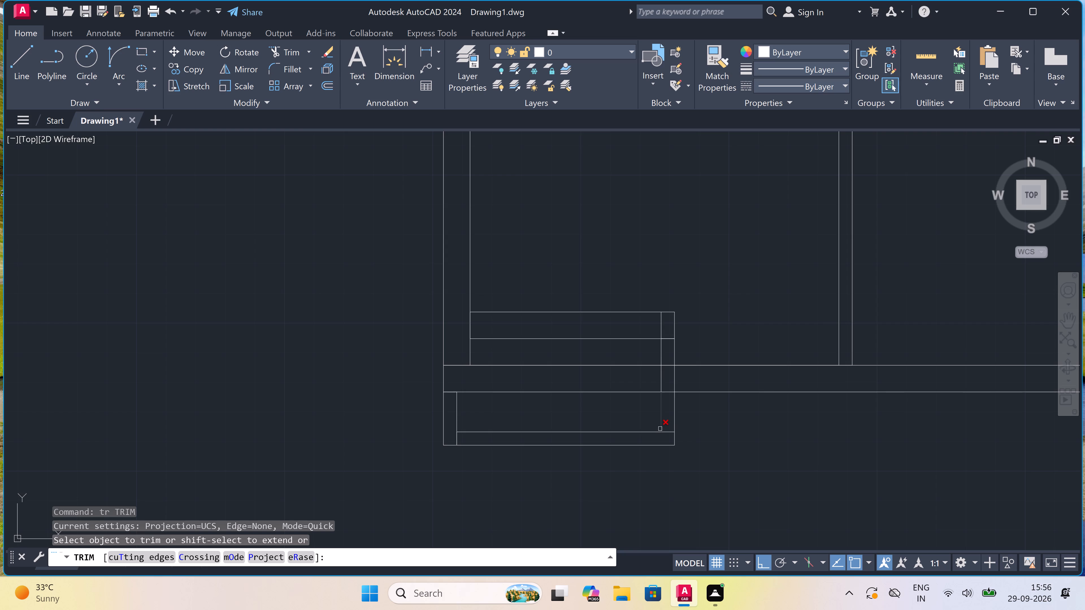
{"action": "scroll", "coordinate": [660, 429], "scroll_direction": "up", "scroll_amount": 3}
{"action": "left_click", "coordinate": [669, 446]}
{"action": "left_click", "coordinate": [685, 406]}
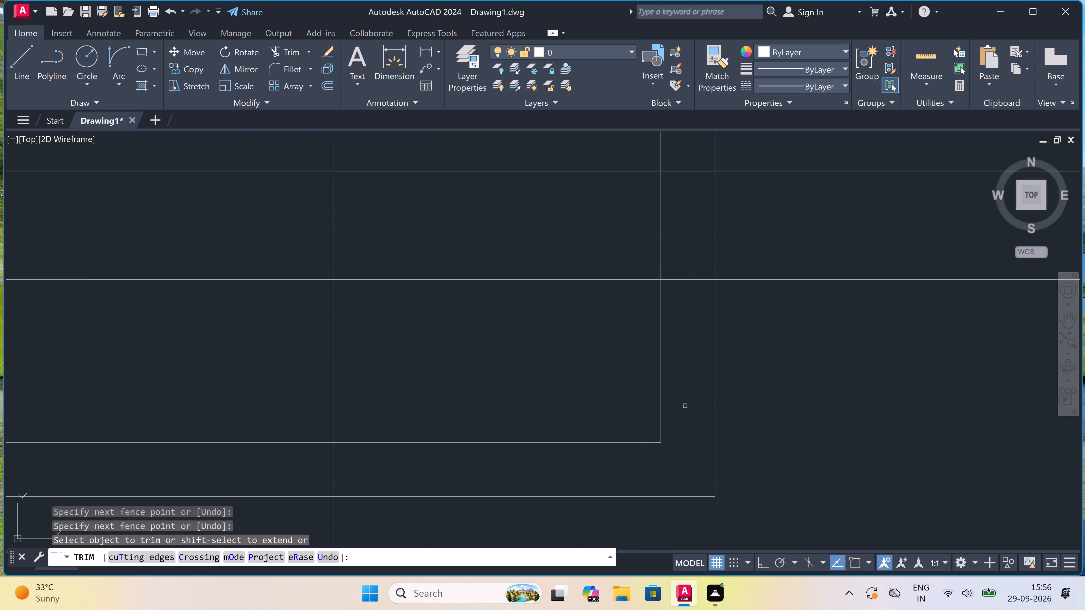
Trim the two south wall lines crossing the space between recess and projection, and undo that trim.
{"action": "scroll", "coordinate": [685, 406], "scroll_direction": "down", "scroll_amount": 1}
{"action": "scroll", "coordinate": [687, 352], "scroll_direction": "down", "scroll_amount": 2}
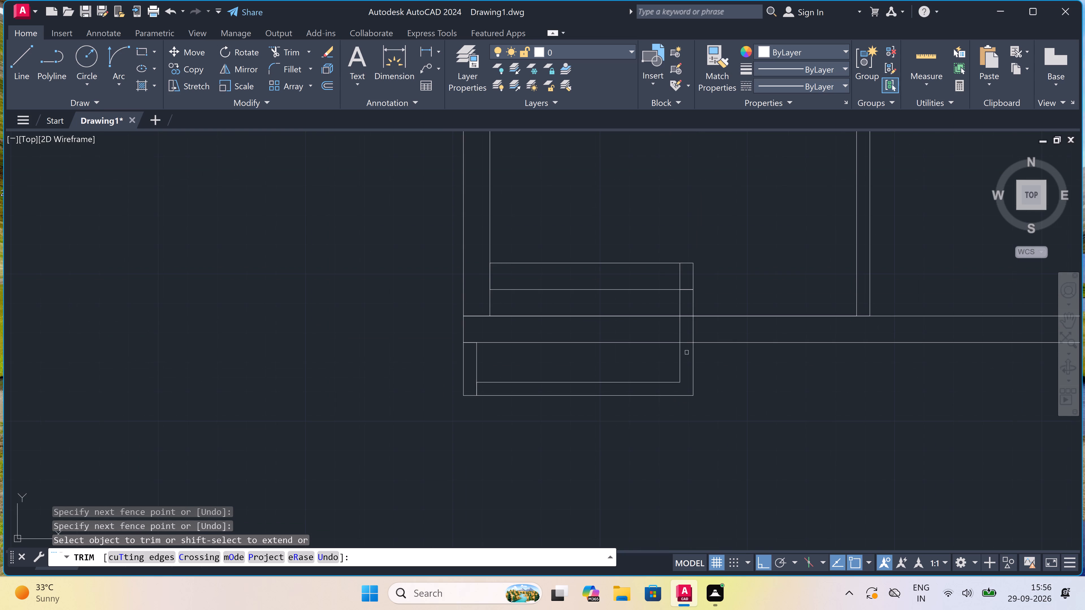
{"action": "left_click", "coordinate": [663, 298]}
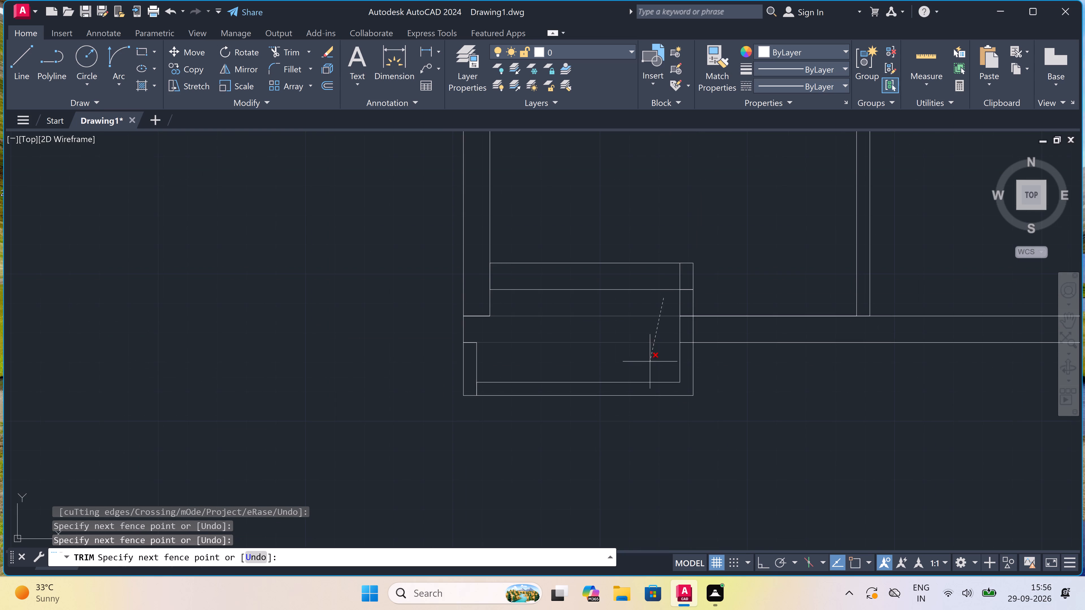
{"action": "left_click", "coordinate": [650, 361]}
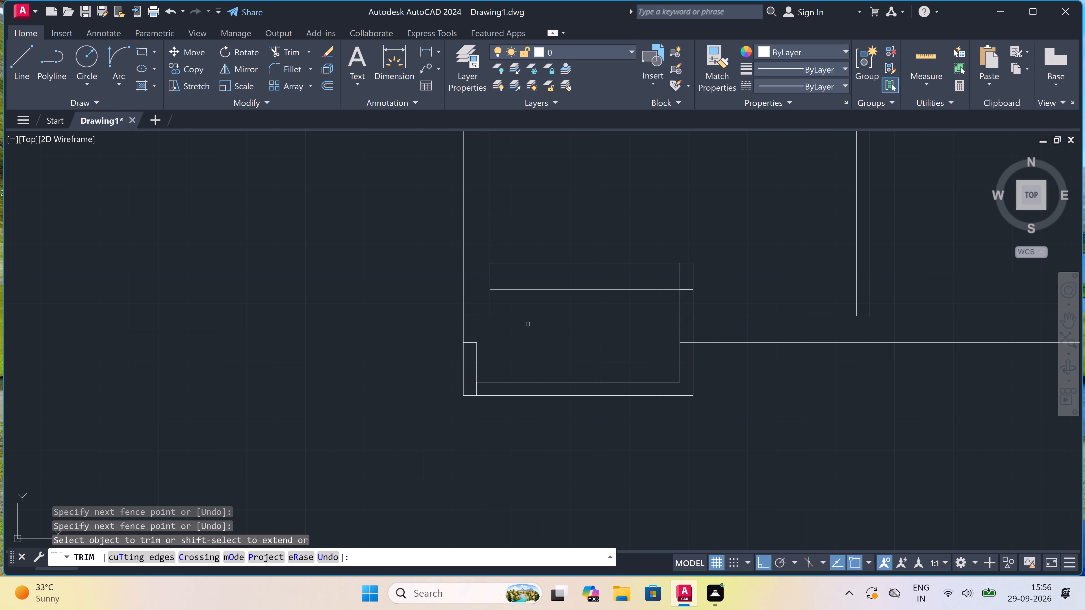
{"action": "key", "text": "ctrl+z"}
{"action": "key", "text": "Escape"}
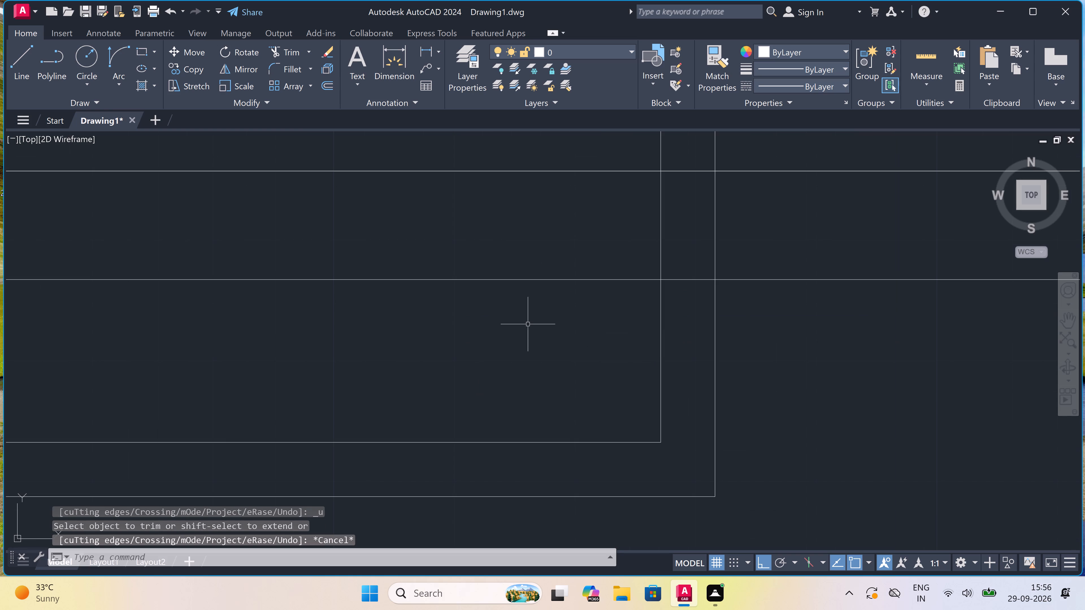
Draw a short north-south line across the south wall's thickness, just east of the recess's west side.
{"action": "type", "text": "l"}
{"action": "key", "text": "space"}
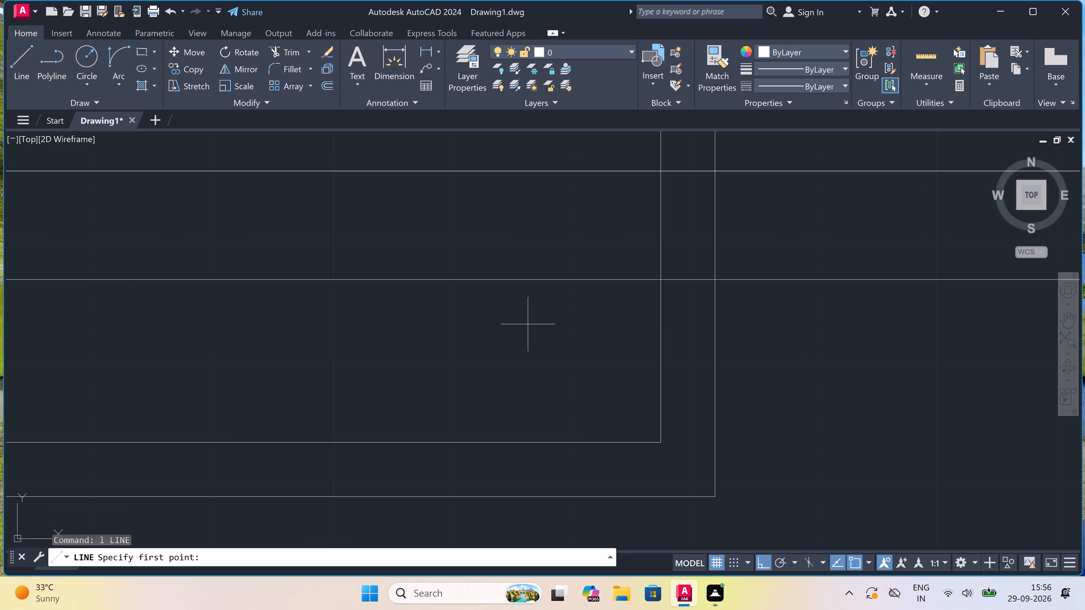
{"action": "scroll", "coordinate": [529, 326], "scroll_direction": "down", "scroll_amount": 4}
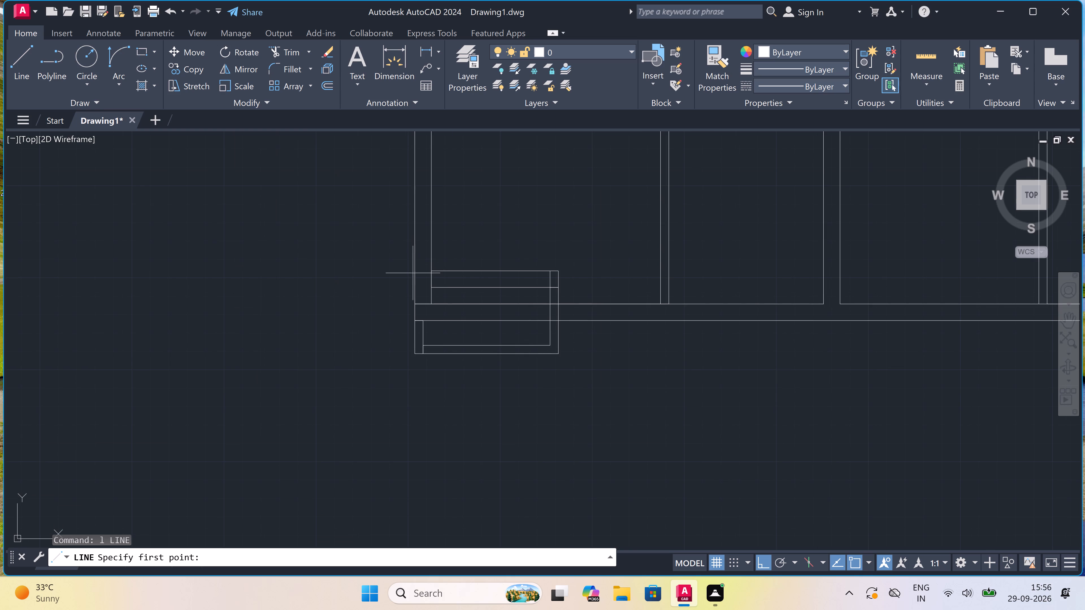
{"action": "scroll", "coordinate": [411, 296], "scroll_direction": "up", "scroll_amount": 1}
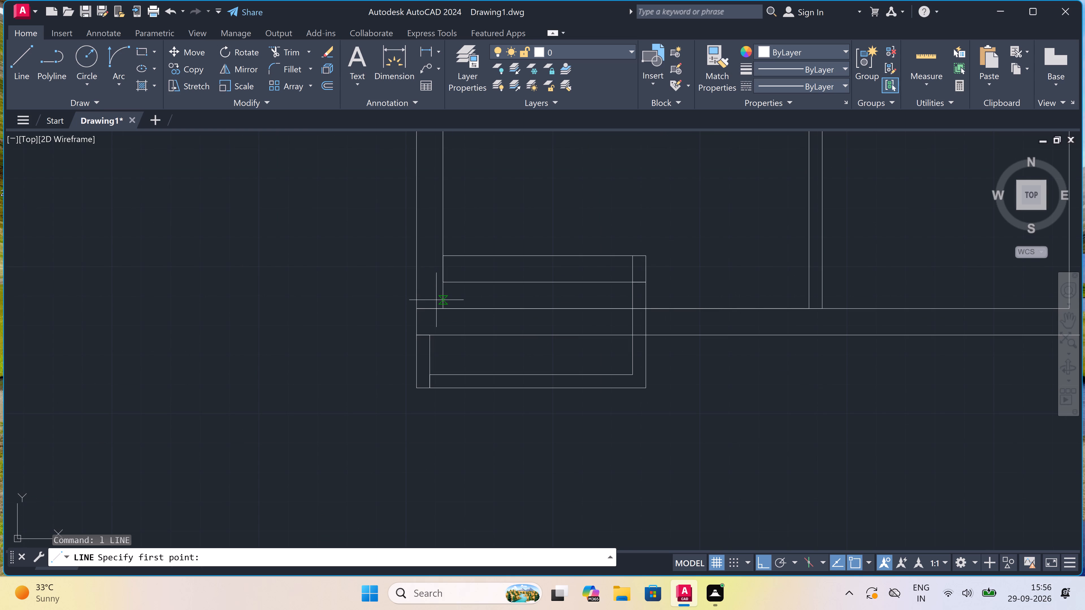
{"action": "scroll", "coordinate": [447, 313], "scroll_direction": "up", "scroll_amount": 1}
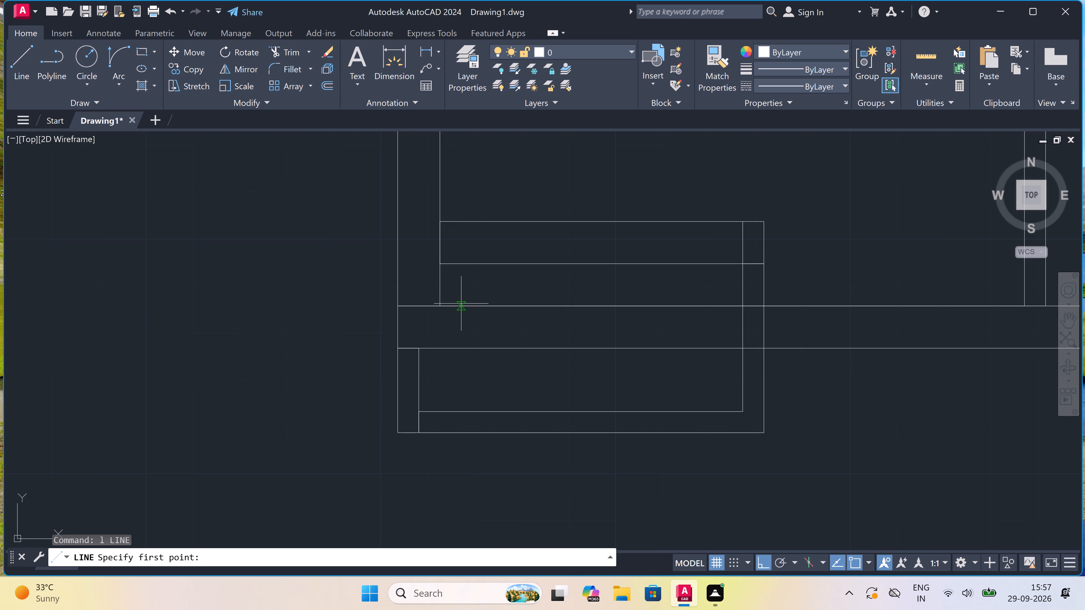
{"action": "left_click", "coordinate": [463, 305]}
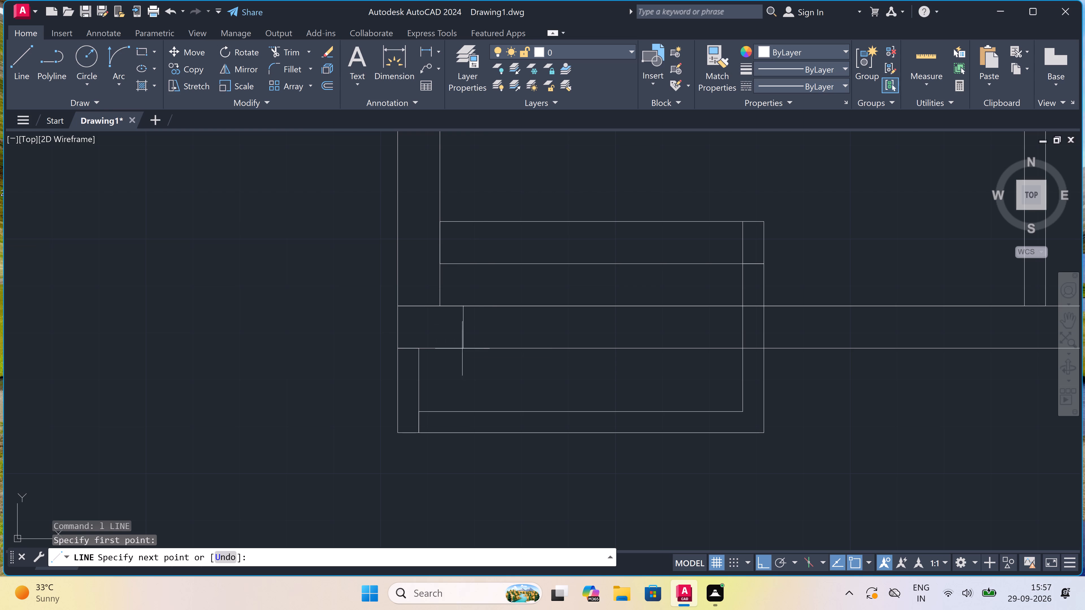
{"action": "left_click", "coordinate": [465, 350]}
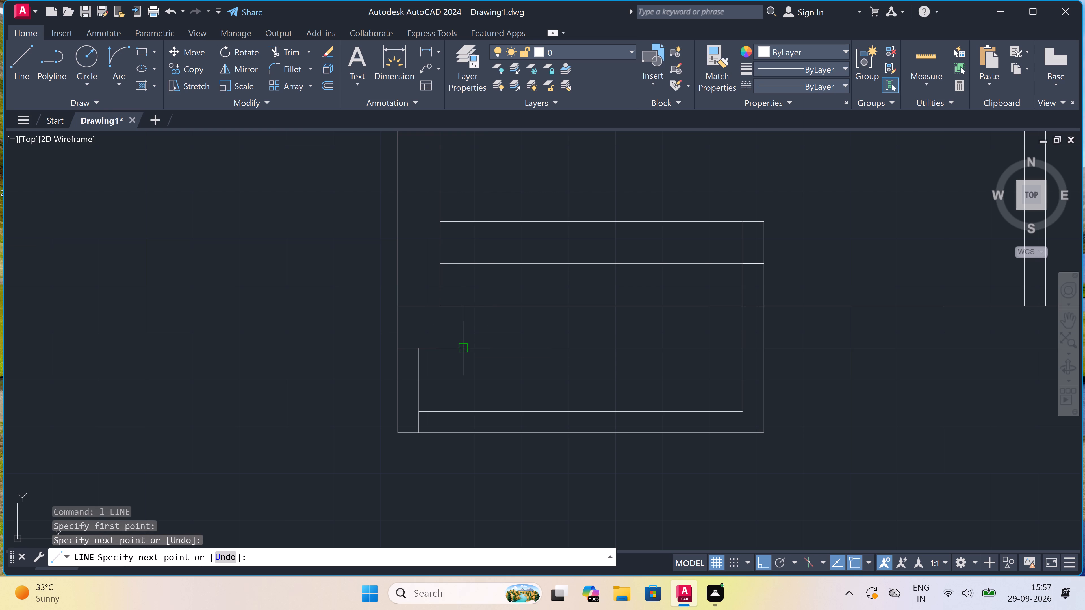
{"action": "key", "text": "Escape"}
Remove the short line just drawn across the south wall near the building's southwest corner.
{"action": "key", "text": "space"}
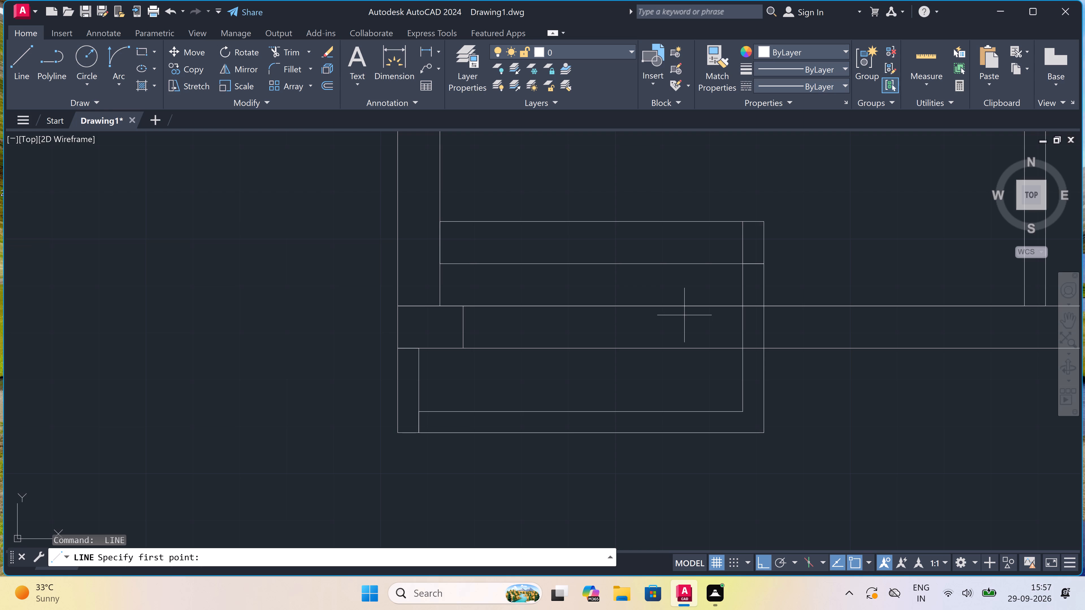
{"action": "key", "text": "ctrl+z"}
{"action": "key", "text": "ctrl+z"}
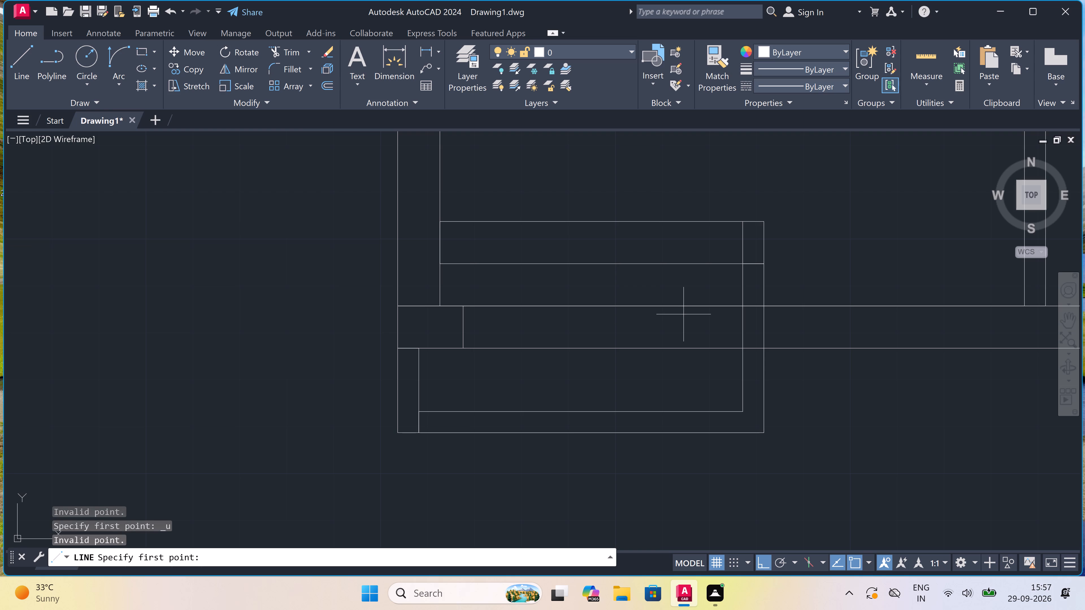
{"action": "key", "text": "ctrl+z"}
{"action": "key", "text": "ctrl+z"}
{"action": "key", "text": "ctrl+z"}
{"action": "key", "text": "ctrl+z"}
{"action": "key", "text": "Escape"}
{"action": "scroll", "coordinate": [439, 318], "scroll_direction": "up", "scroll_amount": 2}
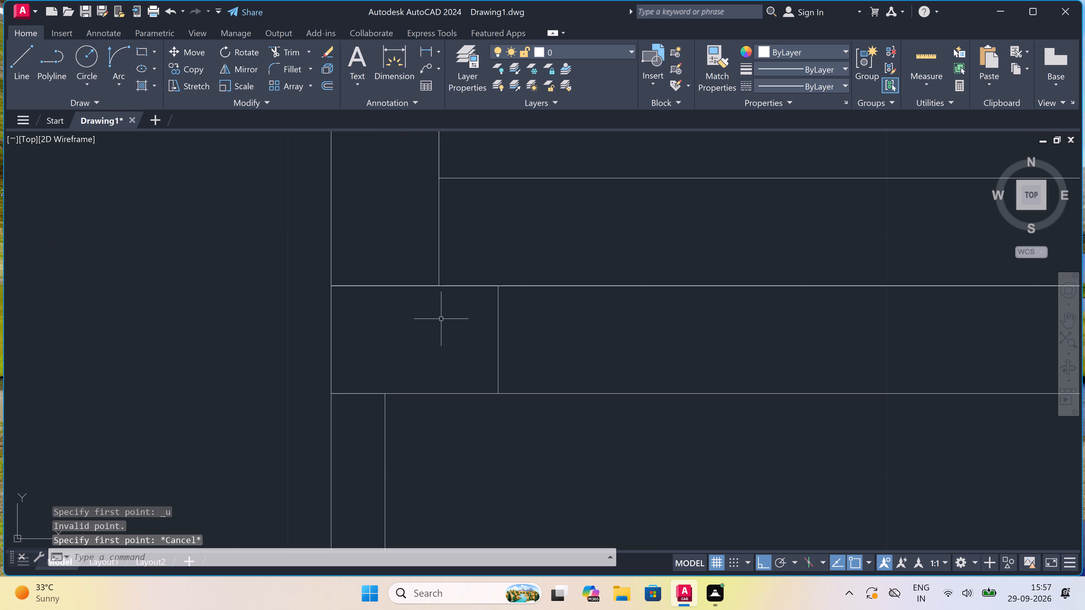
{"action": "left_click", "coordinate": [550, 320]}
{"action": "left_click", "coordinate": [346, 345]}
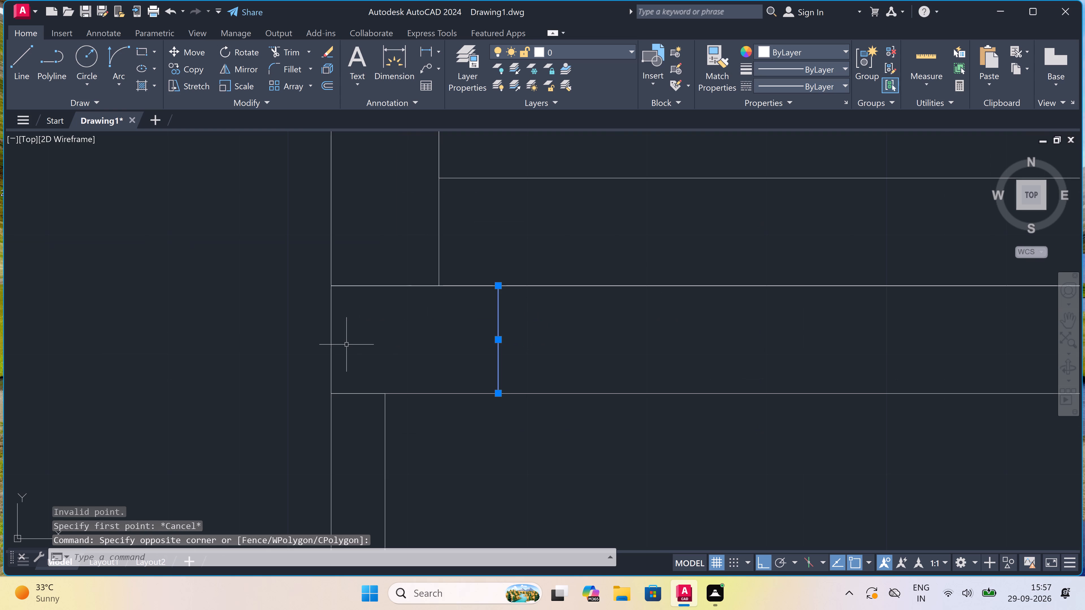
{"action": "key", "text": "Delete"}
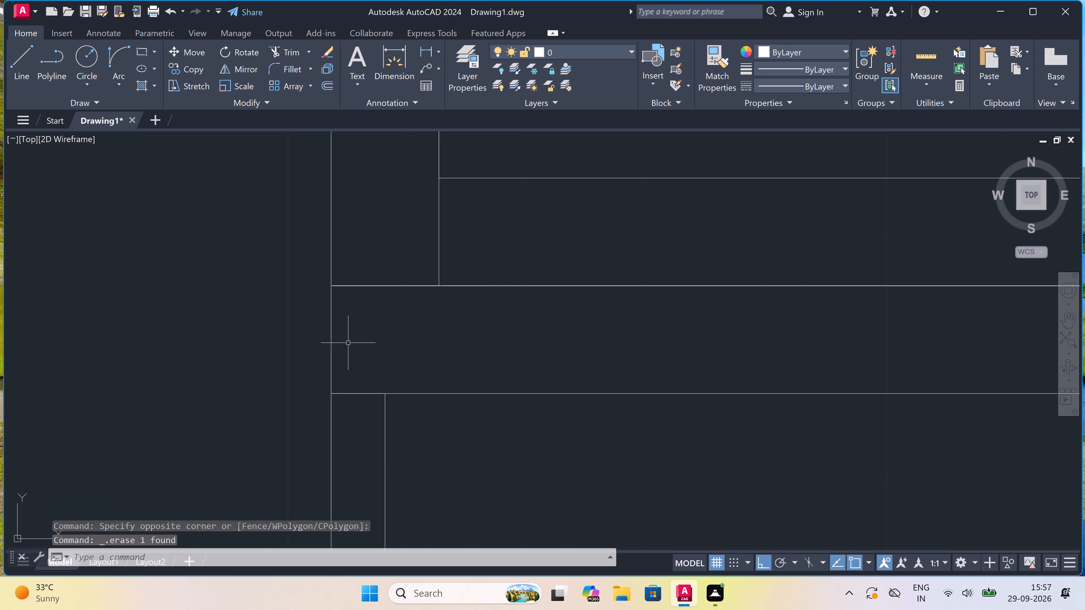
Draw two short north-south lines across the recess's north wall band, one near its west end and one near its east end.
{"action": "scroll", "coordinate": [362, 341], "scroll_direction": "down", "scroll_amount": 2}
{"action": "scroll", "coordinate": [390, 304], "scroll_direction": "down", "scroll_amount": 2}
{"action": "scroll", "coordinate": [382, 323], "scroll_direction": "up", "scroll_amount": 3}
{"action": "scroll", "coordinate": [384, 321], "scroll_direction": "down", "scroll_amount": 1}
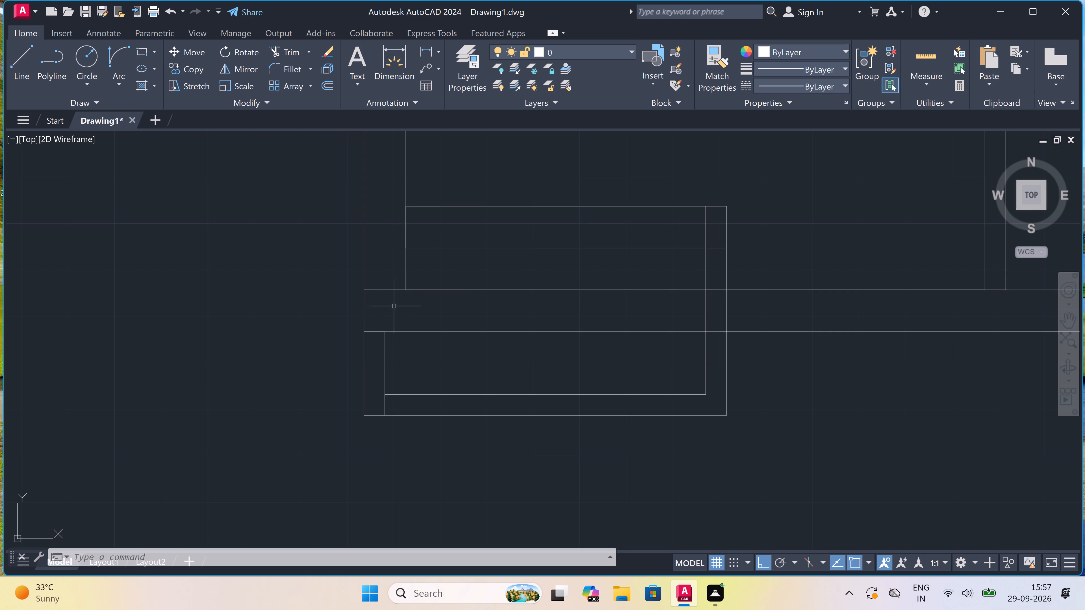
{"action": "key", "text": "l"}
{"action": "key", "text": "space"}
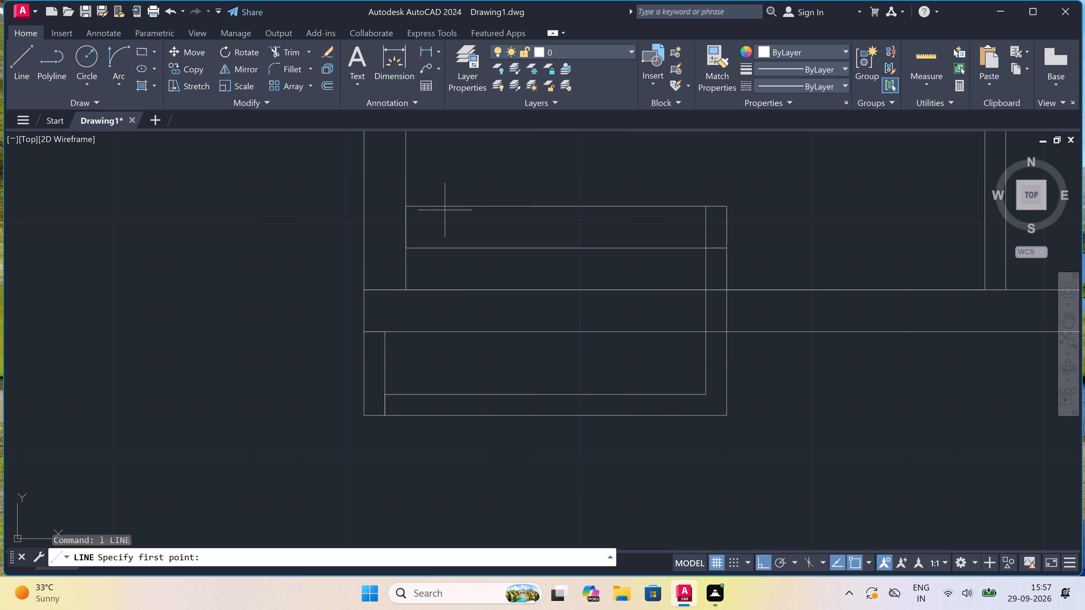
{"action": "left_click", "coordinate": [451, 206]}
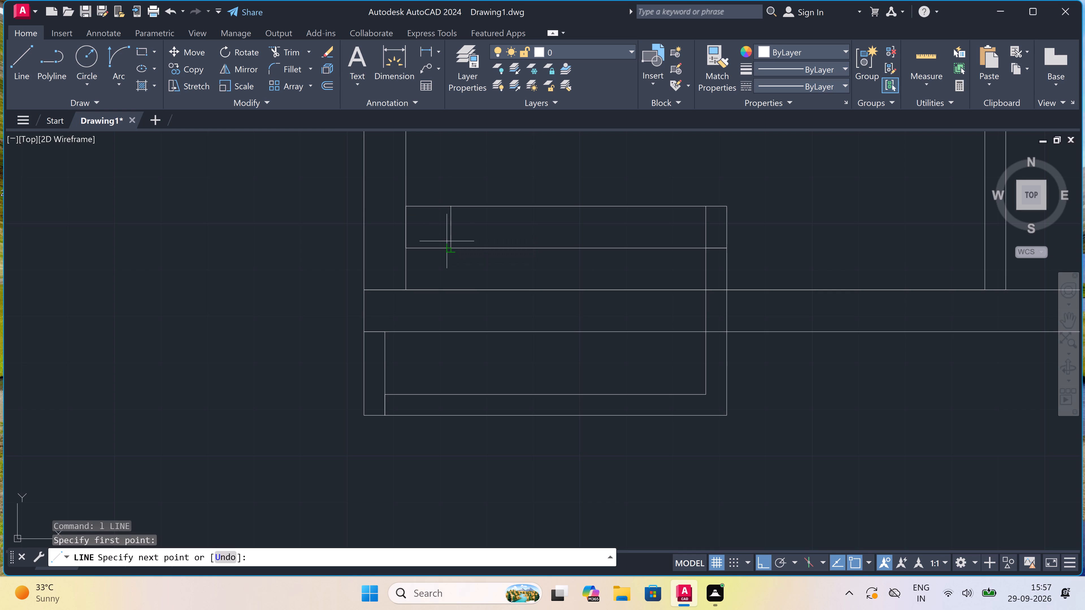
{"action": "left_click", "coordinate": [450, 246]}
{"action": "key", "text": "Escape"}
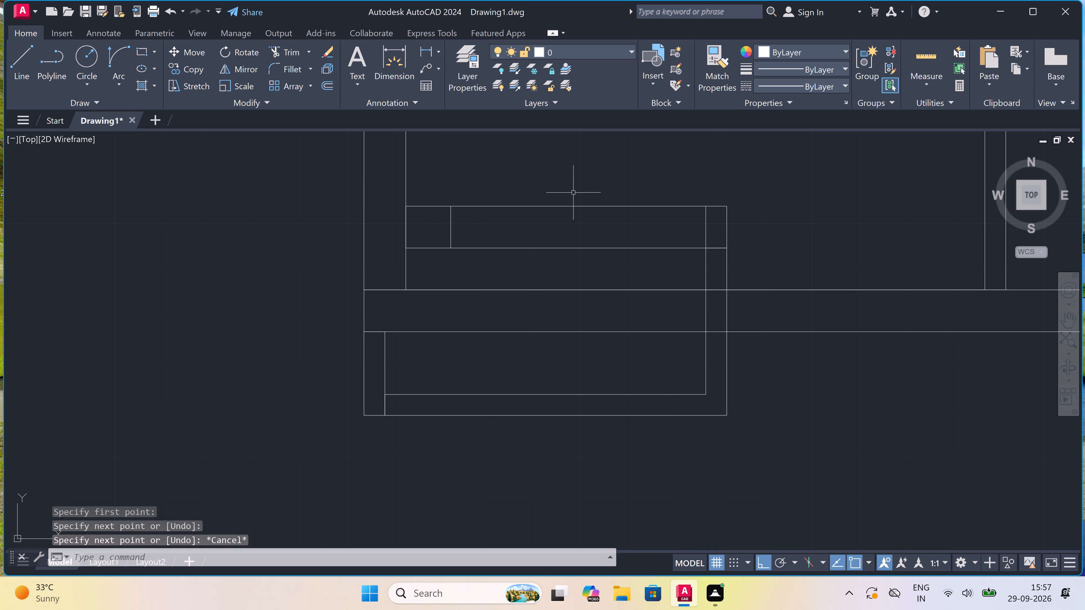
{"action": "key", "text": "space"}
{"action": "left_click", "coordinate": [681, 209]}
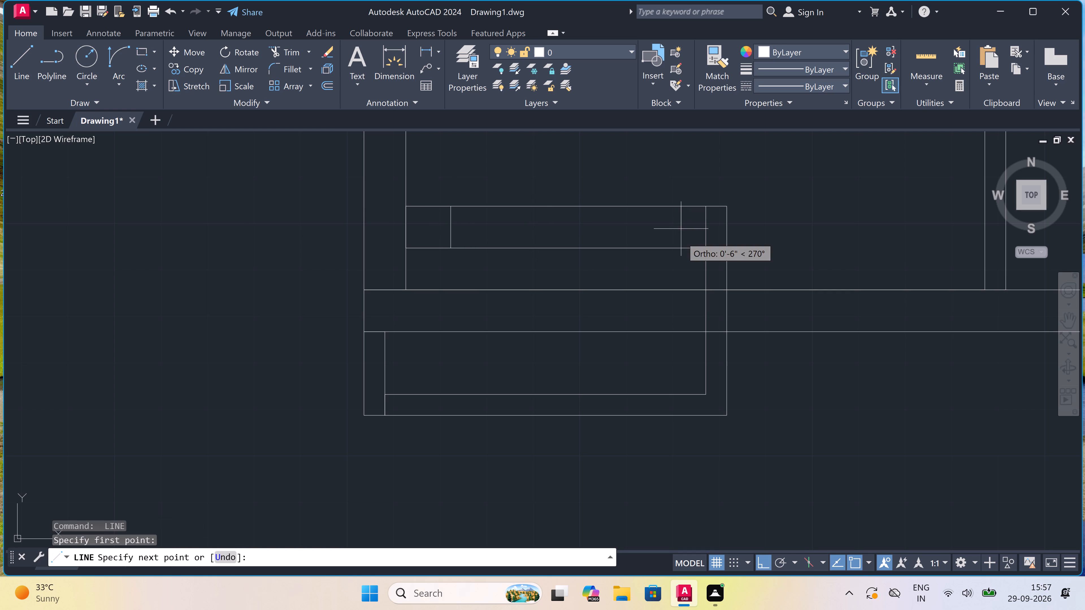
{"action": "left_click", "coordinate": [680, 250]}
{"action": "key", "text": "Escape"}
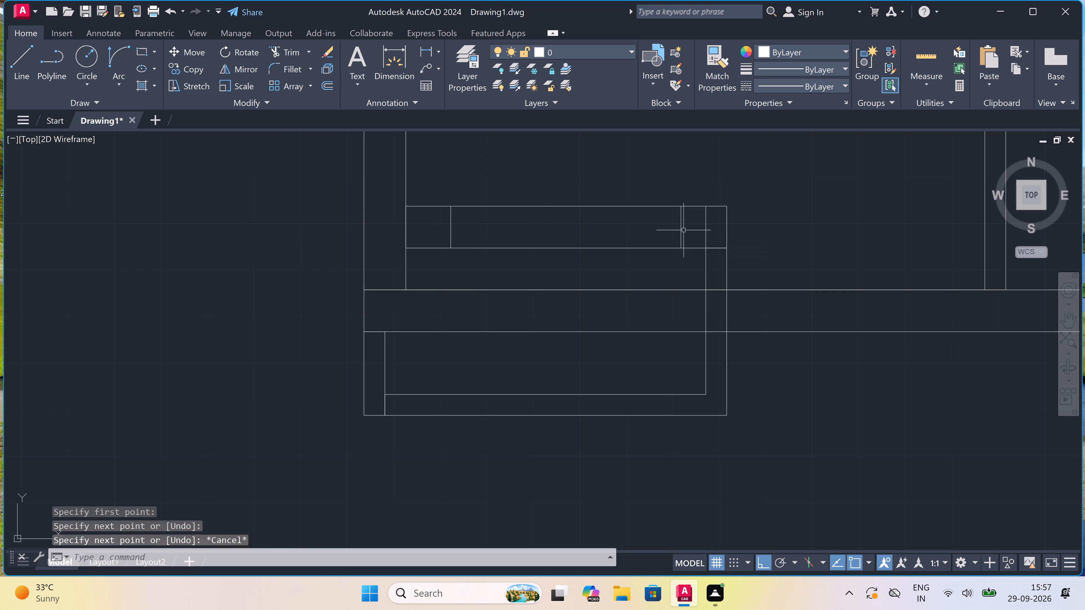
Trim both south wall lines where they cross the space enclosed by the recess and projection.
{"action": "type", "text": "tr"}
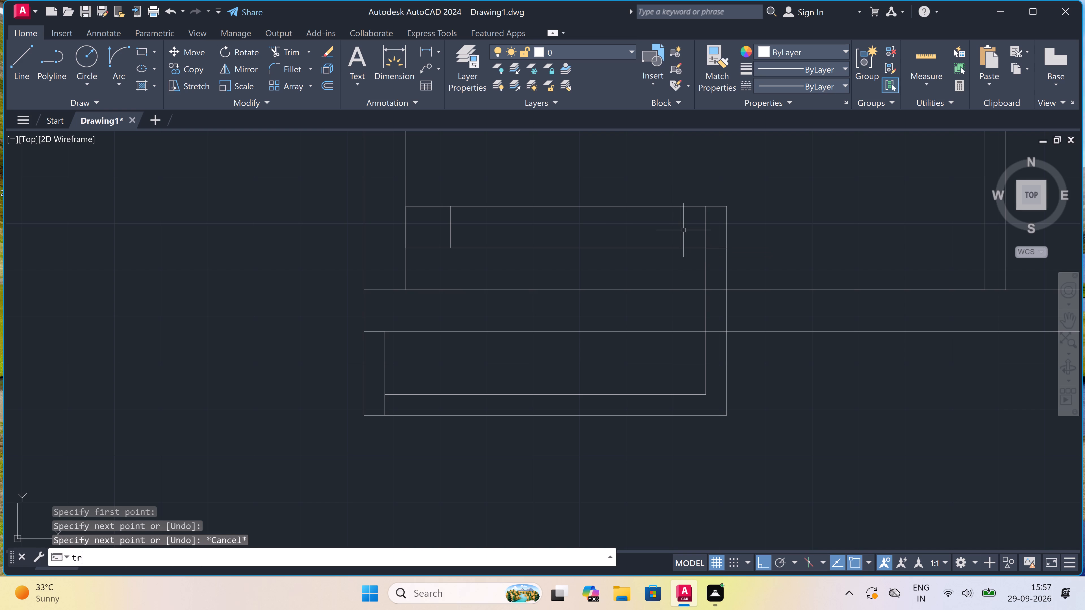
{"action": "key", "text": "space"}
{"action": "left_click", "coordinate": [611, 267]}
{"action": "left_click", "coordinate": [527, 343]}
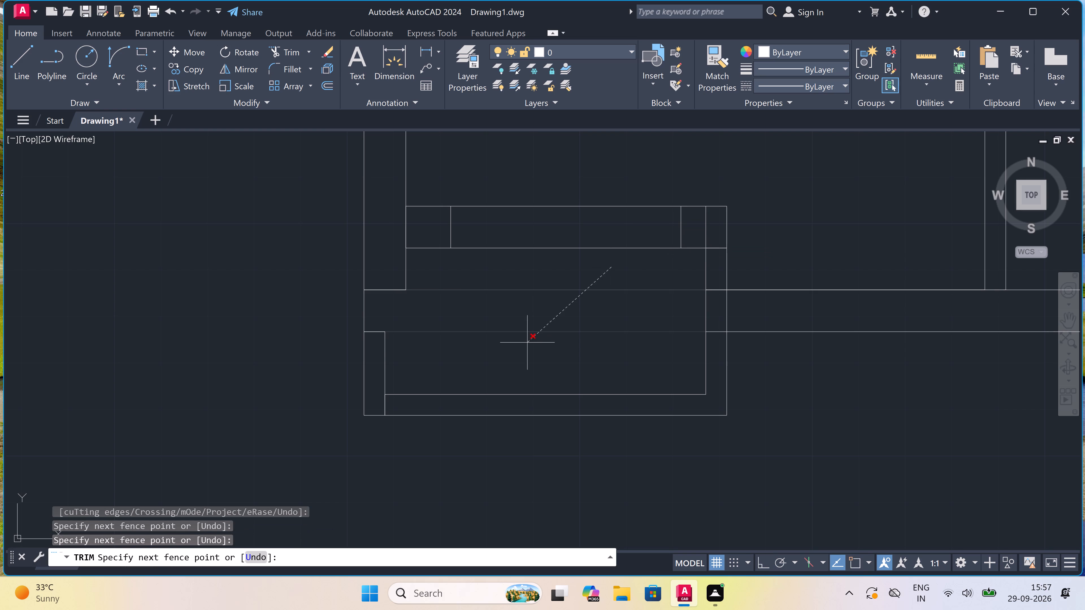
Trim the inner line stubs at the recess's northeast corner and the south wall lines crossing its east wall band.
{"action": "scroll", "coordinate": [710, 247], "scroll_direction": "up", "scroll_amount": 1}
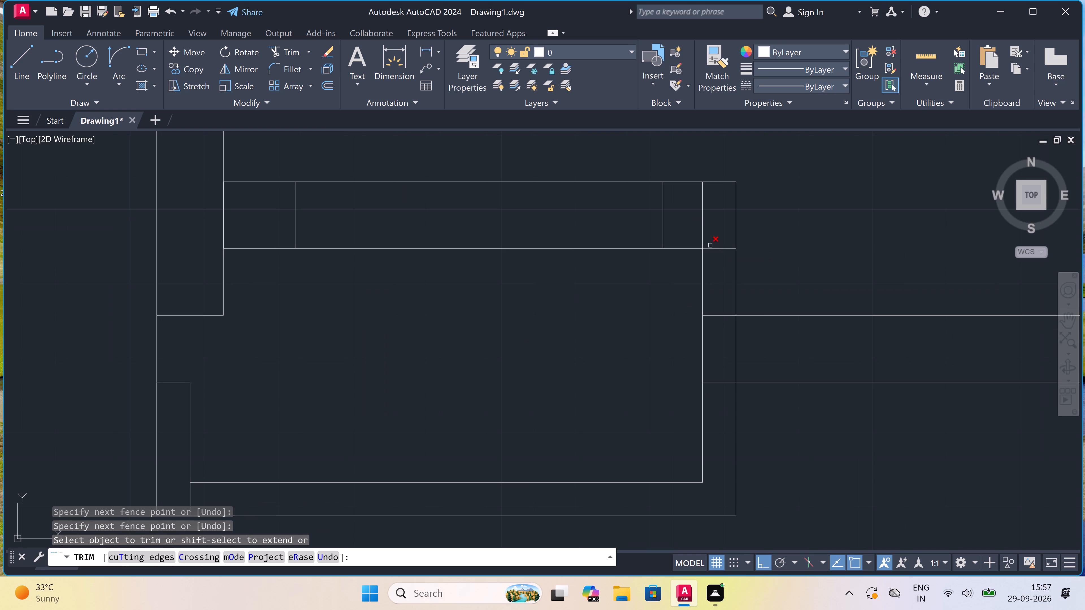
{"action": "left_click", "coordinate": [701, 218]}
{"action": "left_click", "coordinate": [714, 229]}
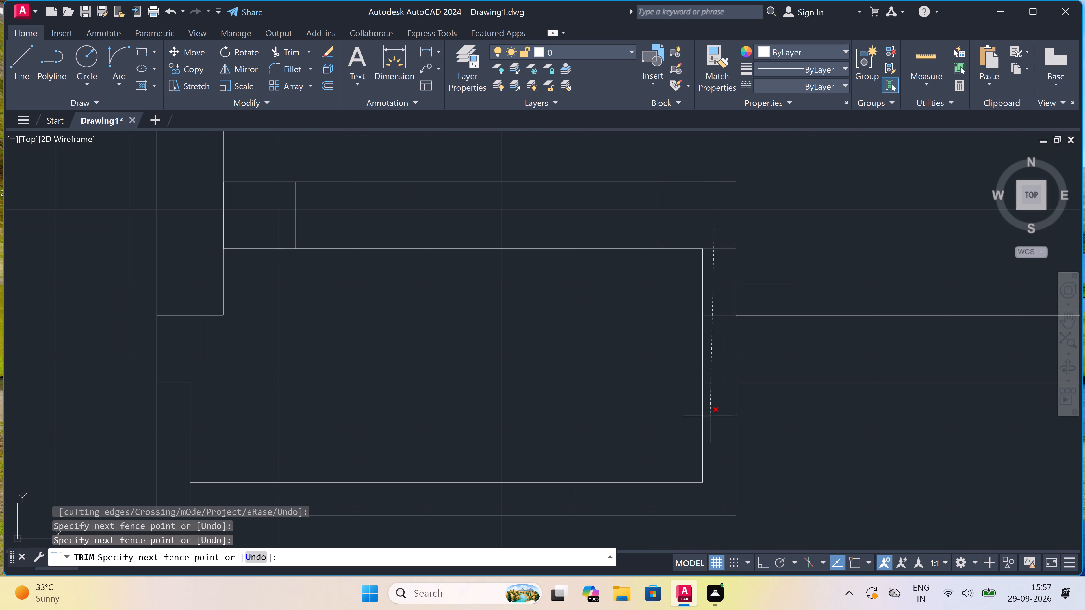
{"action": "left_click", "coordinate": [708, 430]}
Trim the inner line stub at the recess's southwest corner and the two short lines across its west wall band.
{"action": "scroll", "coordinate": [711, 373], "scroll_direction": "down", "scroll_amount": 2}
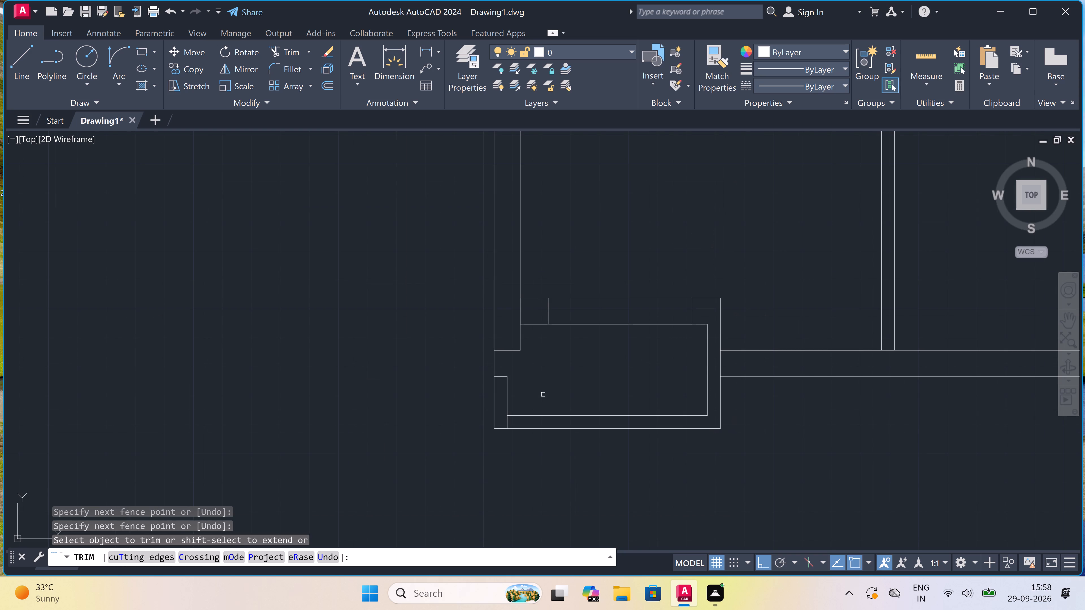
{"action": "scroll", "coordinate": [489, 404], "scroll_direction": "up", "scroll_amount": 1}
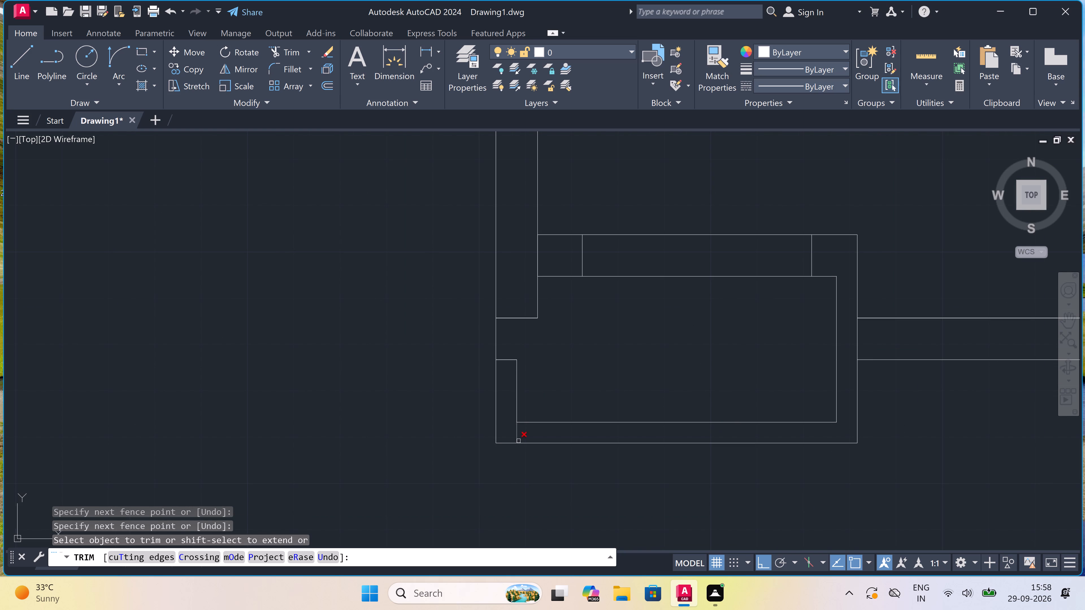
{"action": "left_click", "coordinate": [523, 426]}
{"action": "left_click", "coordinate": [518, 428]}
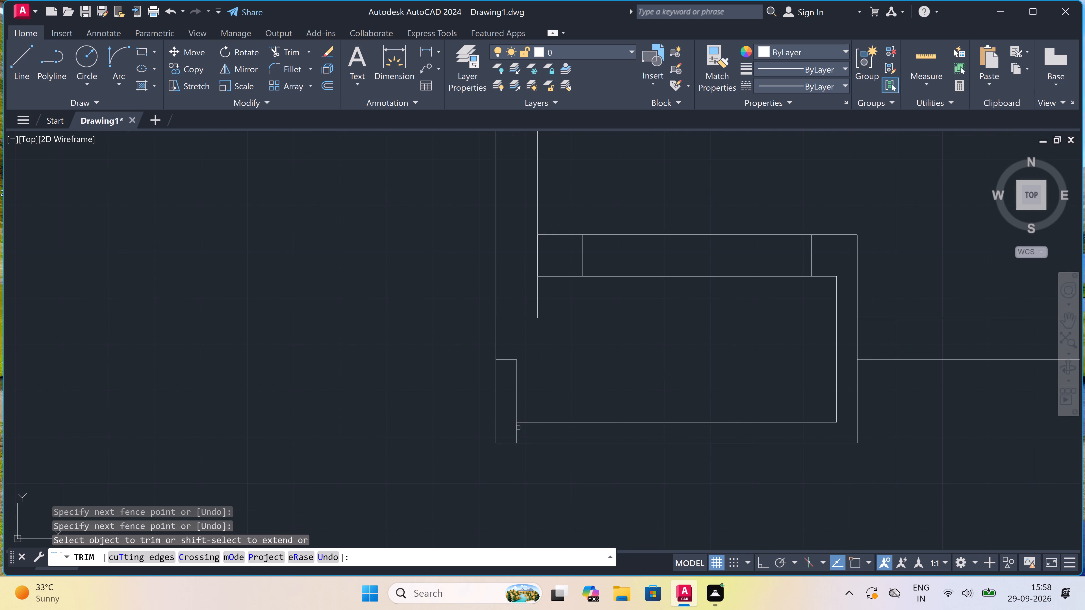
{"action": "left_click", "coordinate": [515, 430]}
{"action": "left_click", "coordinate": [522, 430]}
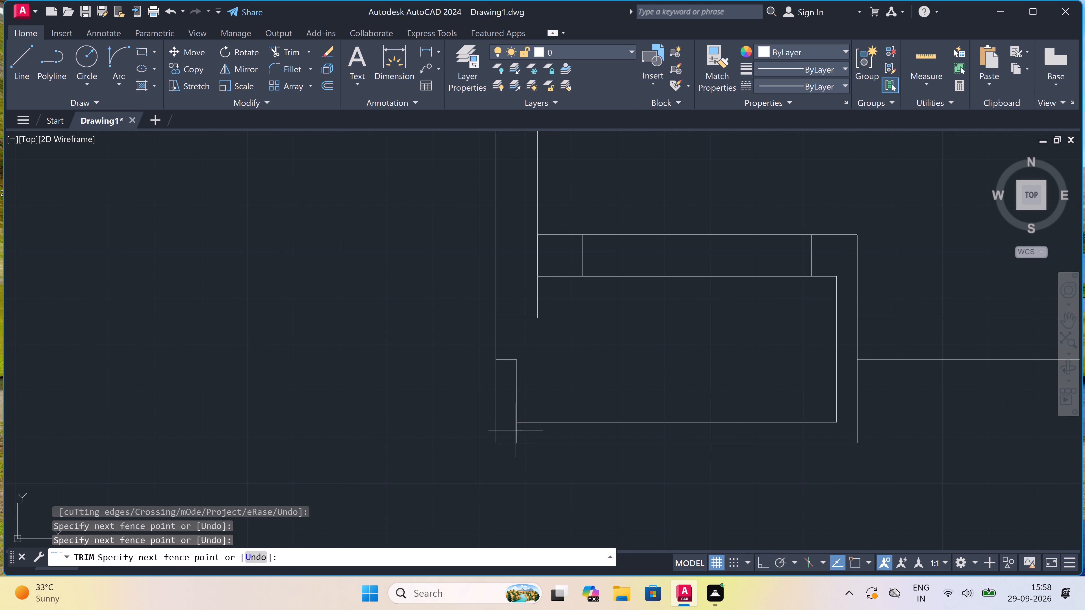
{"action": "left_click", "coordinate": [507, 430]}
{"action": "left_click", "coordinate": [507, 389]}
{"action": "left_click", "coordinate": [526, 280]}
{"action": "key", "text": "Escape"}
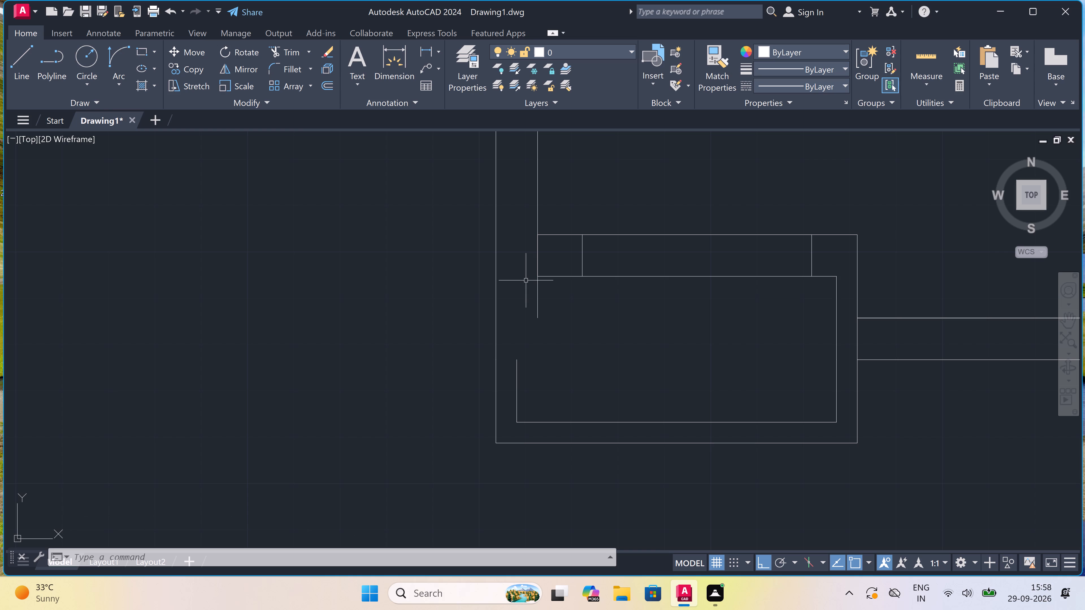
Draw a short east-west line from the west end of the recess's inner north line to the building's outer west line.
{"action": "type", "text": "l"}
{"action": "key", "text": "space"}
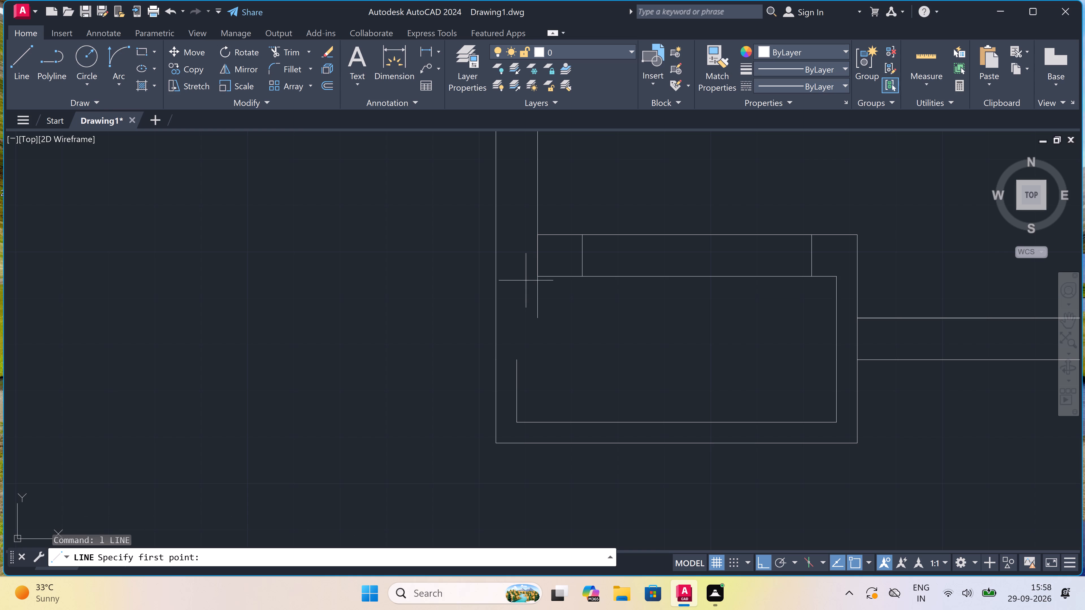
{"action": "left_click", "coordinate": [537, 278]}
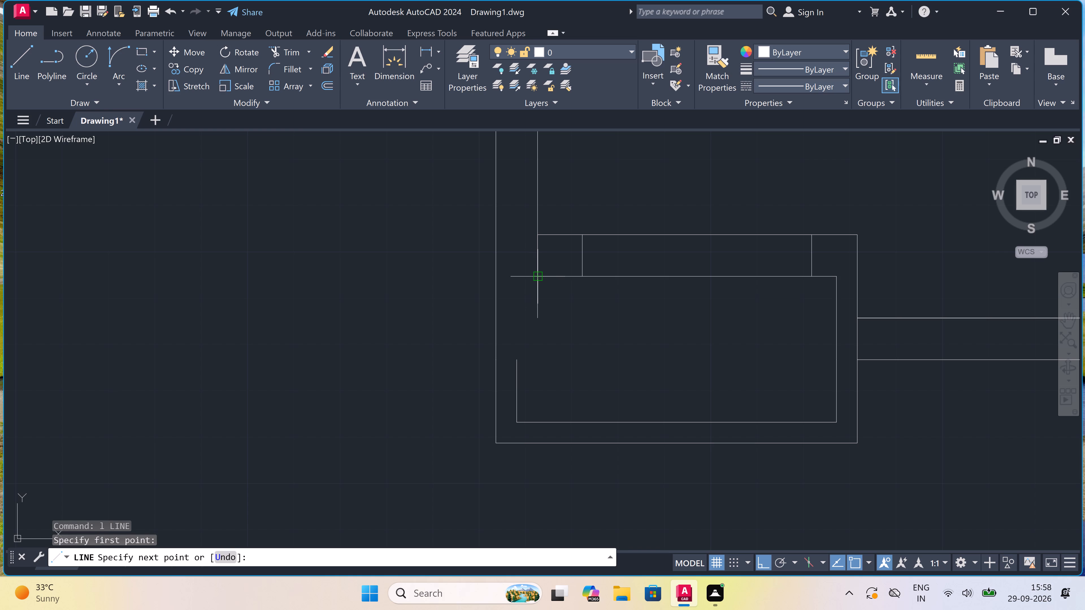
{"action": "left_click", "coordinate": [498, 274]}
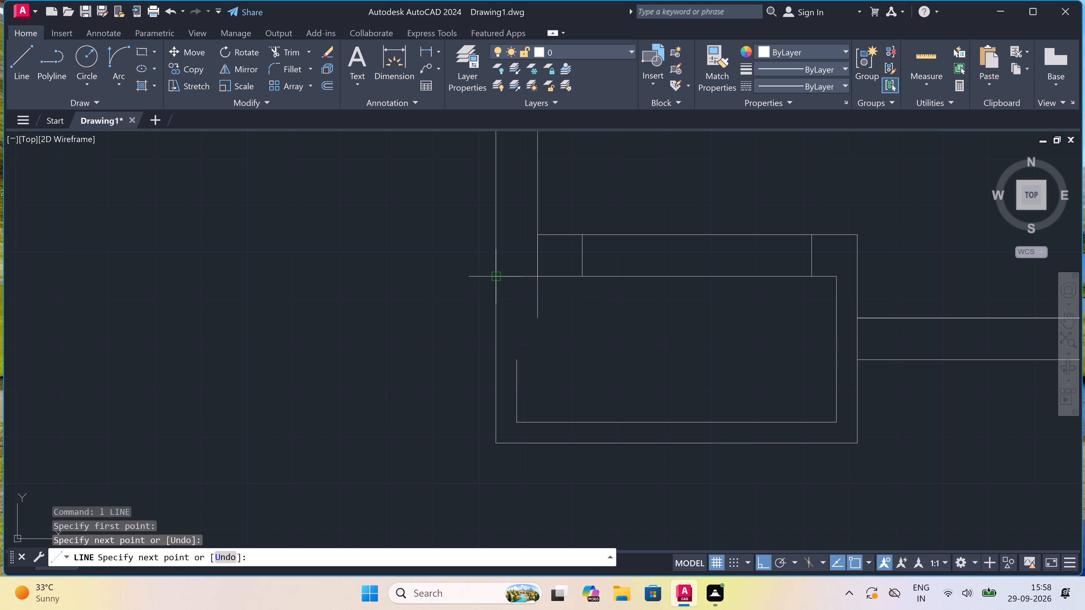
{"action": "key", "text": "Escape"}
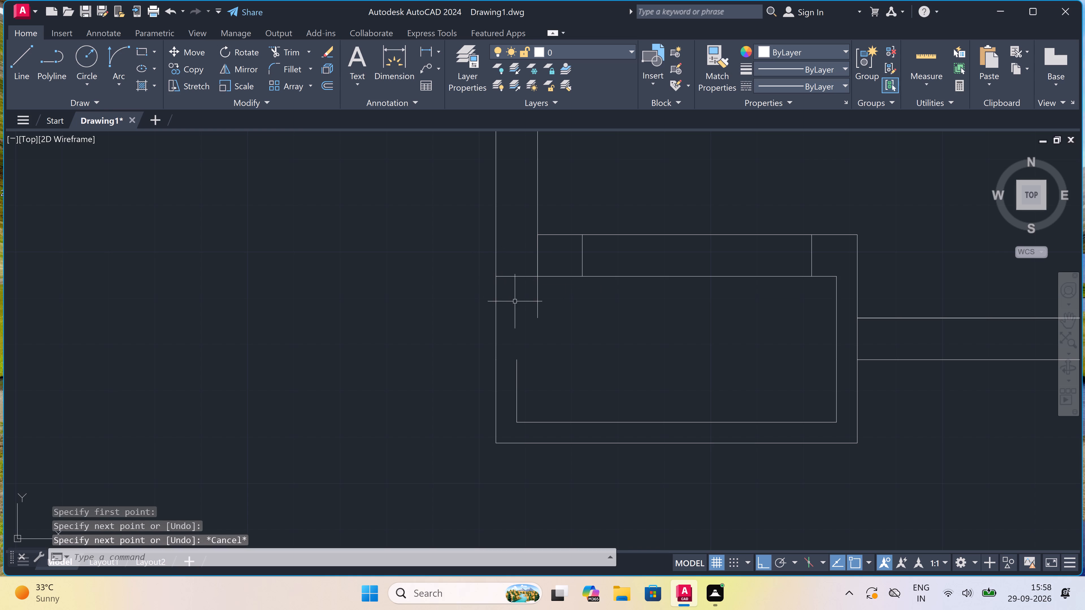
Extend the recess's inner west line north to meet the inner north line.
{"action": "key", "text": "e"}
{"action": "key", "text": "x"}
{"action": "key", "text": "space"}
{"action": "left_click", "coordinate": [516, 384]}
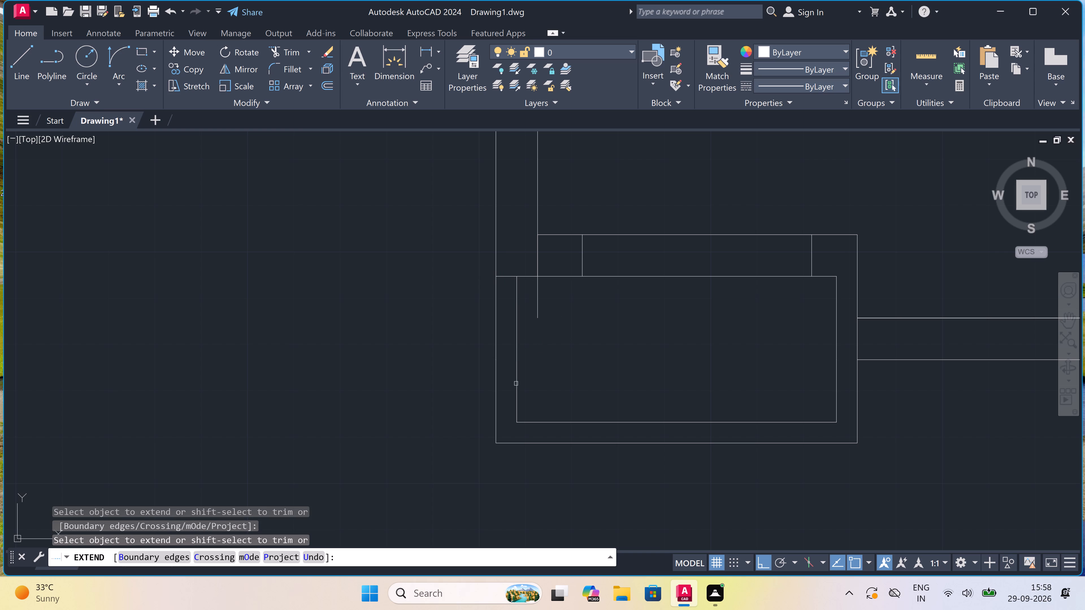
{"action": "key", "text": "Escape"}
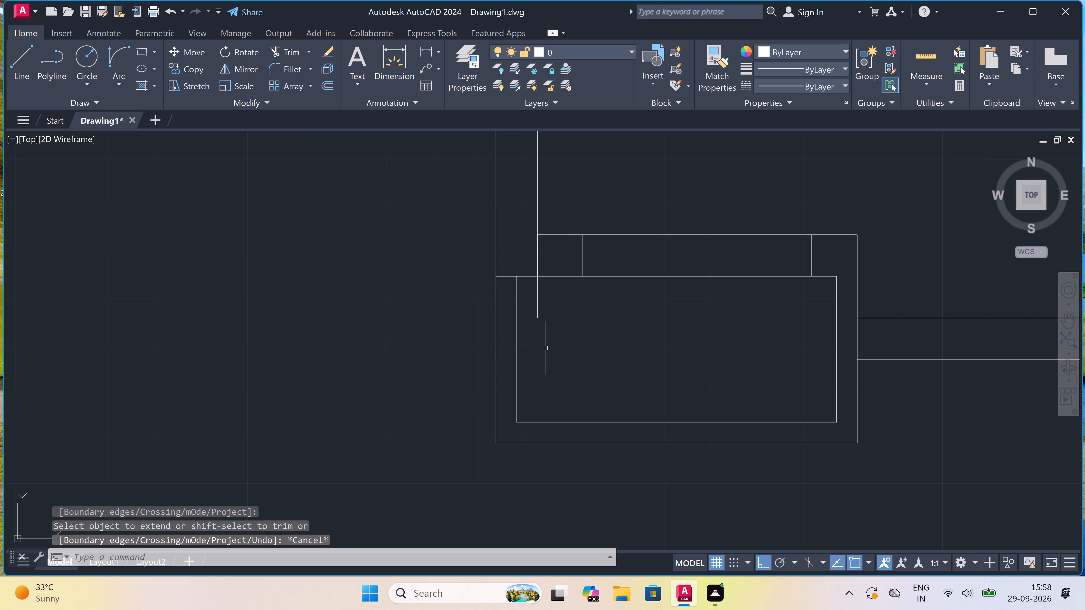
Trim the west wall's inner line south of the recess's outer north line and the line crossing the recess's west wall band.
{"action": "type", "text": "tr"}
{"action": "key", "text": "space"}
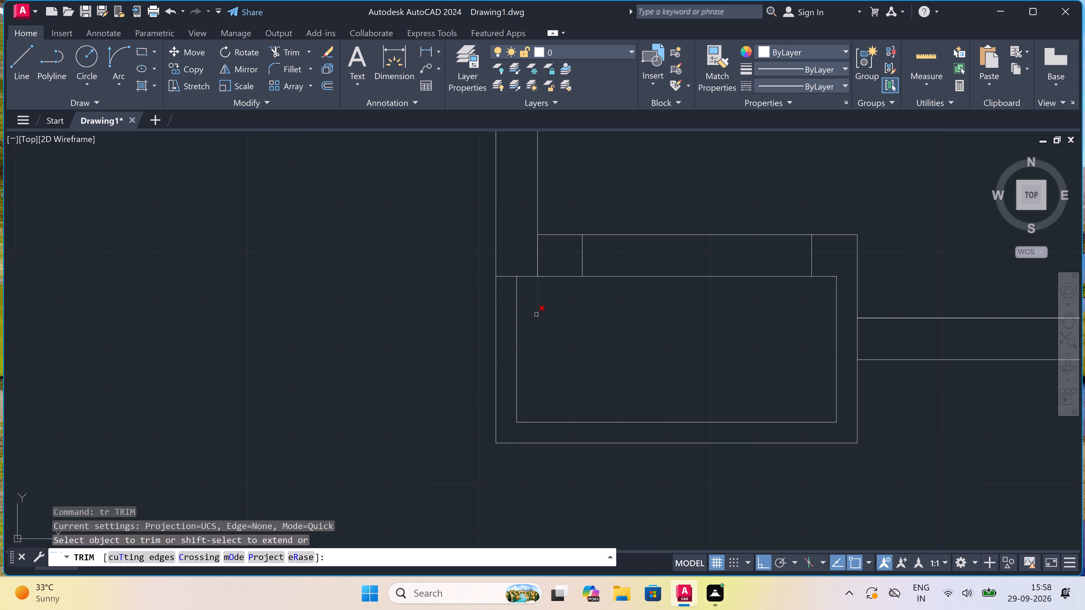
{"action": "left_click", "coordinate": [535, 313]}
{"action": "left_click", "coordinate": [562, 317]}
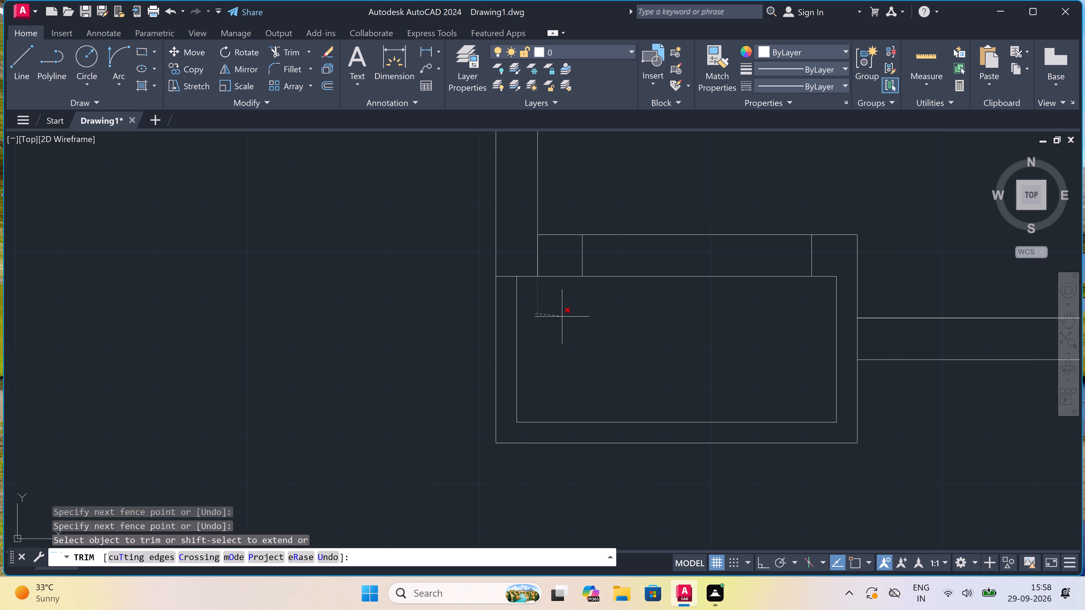
{"action": "left_click", "coordinate": [530, 256]}
{"action": "left_click", "coordinate": [551, 262]}
{"action": "left_click", "coordinate": [503, 261]}
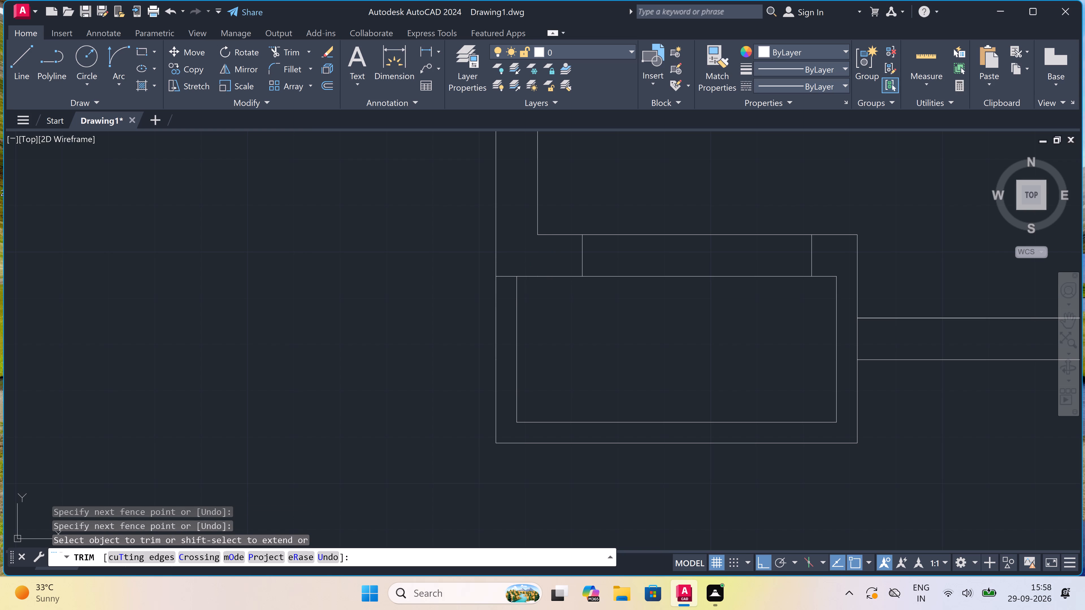
{"action": "left_click", "coordinate": [511, 302]}
{"action": "scroll", "coordinate": [511, 302], "scroll_direction": "down", "scroll_amount": 2}
{"action": "scroll", "coordinate": [628, 287], "scroll_direction": "up", "scroll_amount": 2}
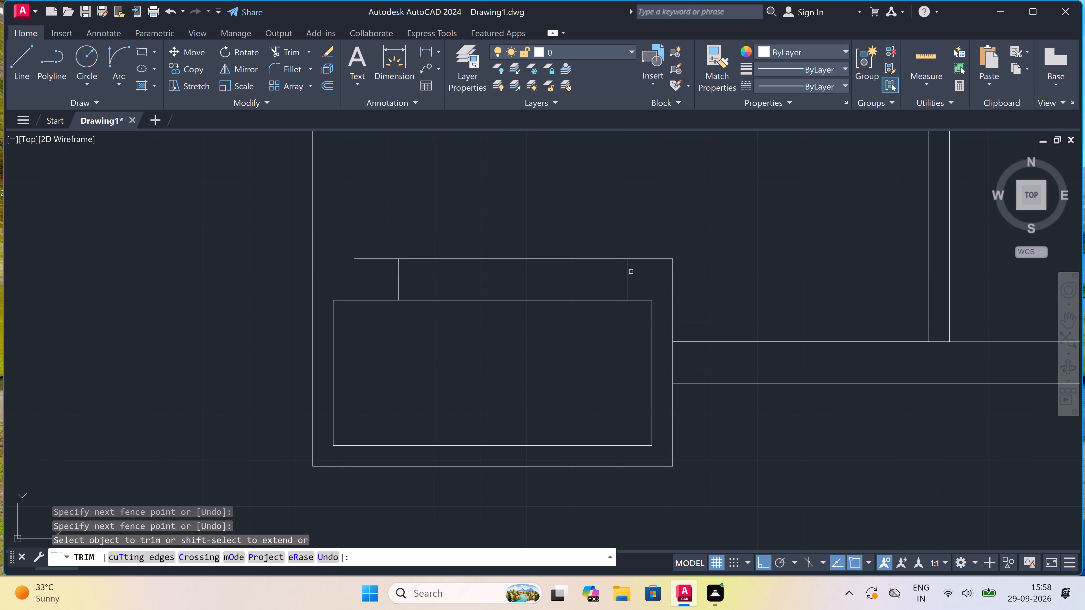
{"action": "key", "text": "Escape"}
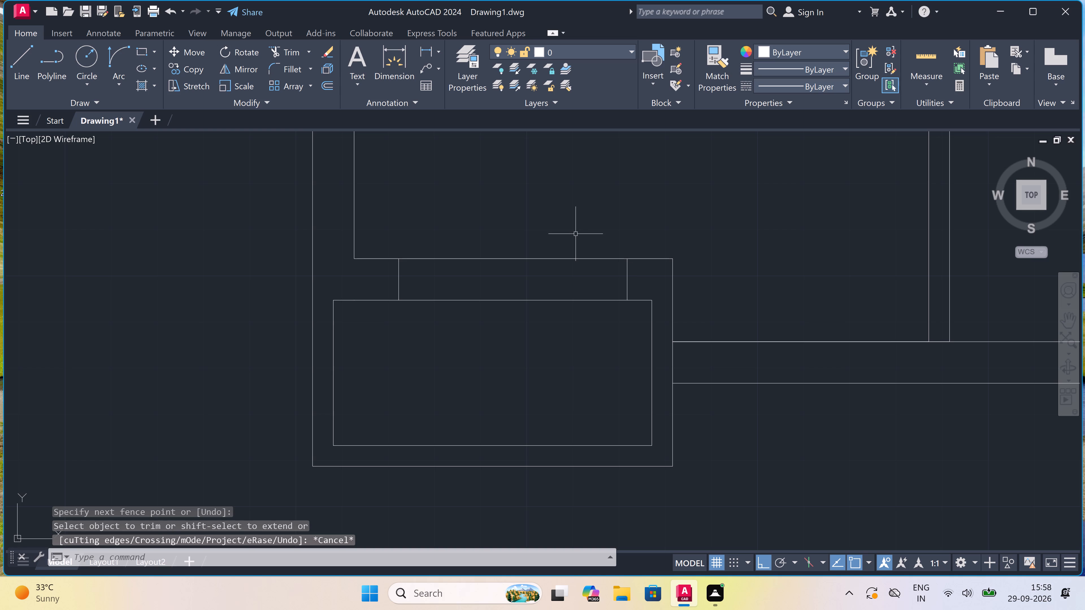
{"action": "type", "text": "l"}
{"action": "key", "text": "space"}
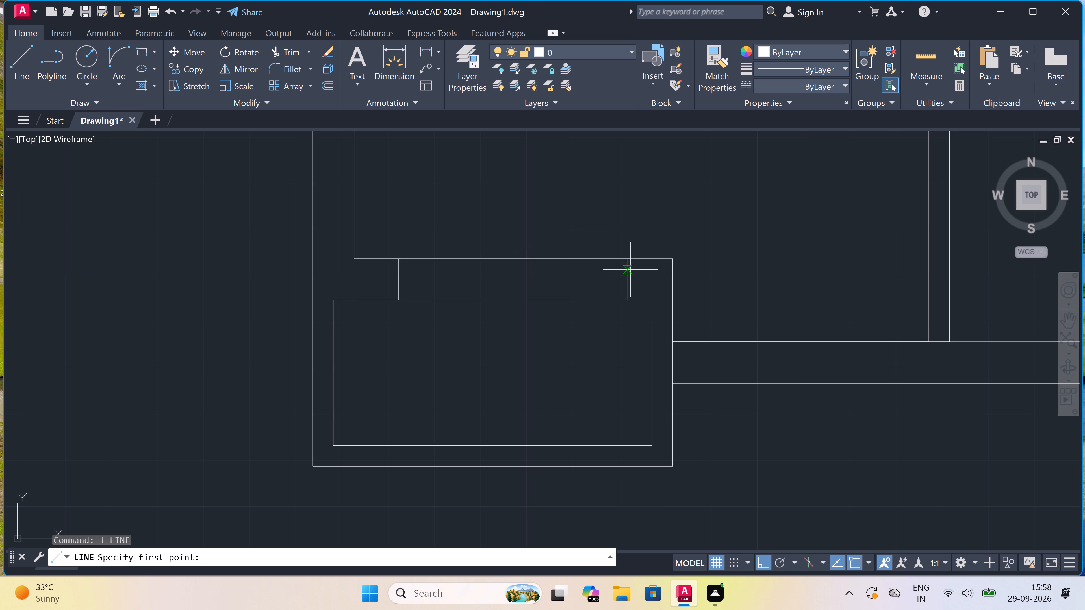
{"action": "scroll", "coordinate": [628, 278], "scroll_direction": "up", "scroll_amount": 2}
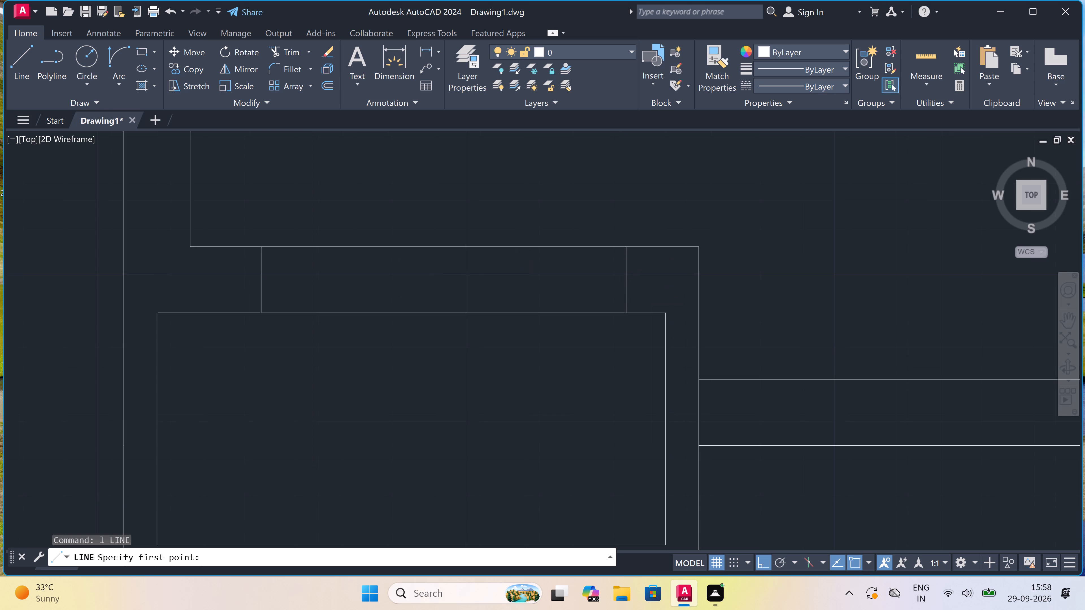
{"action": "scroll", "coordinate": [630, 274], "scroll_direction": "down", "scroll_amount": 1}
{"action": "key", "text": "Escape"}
Erase the two short north-south lines across the recess's north wall band.
{"action": "left_click", "coordinate": [633, 271]}
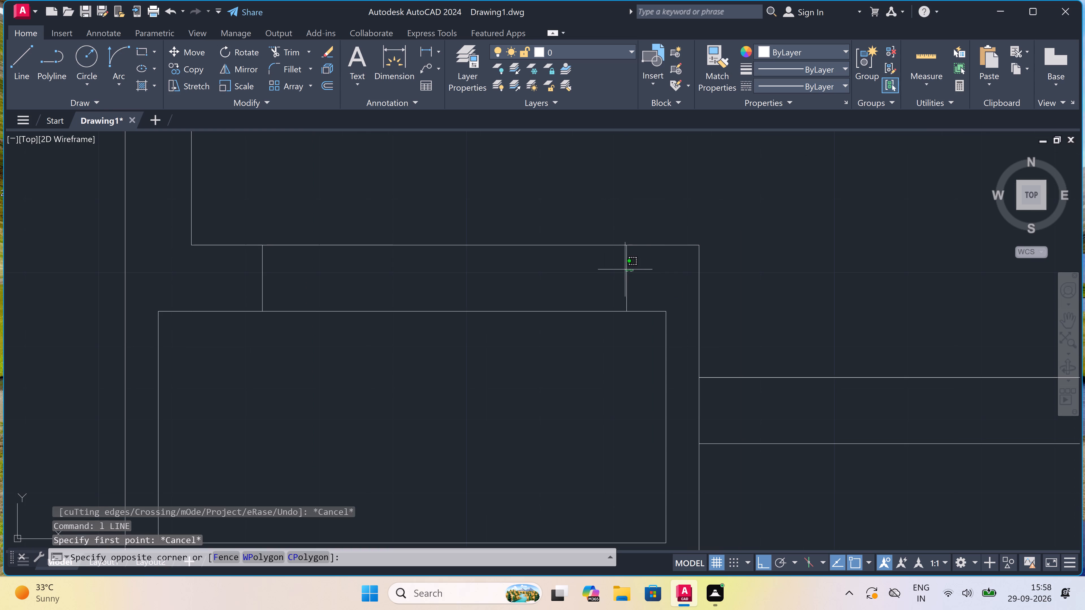
{"action": "left_click", "coordinate": [186, 262]}
{"action": "key", "text": "Delete"}
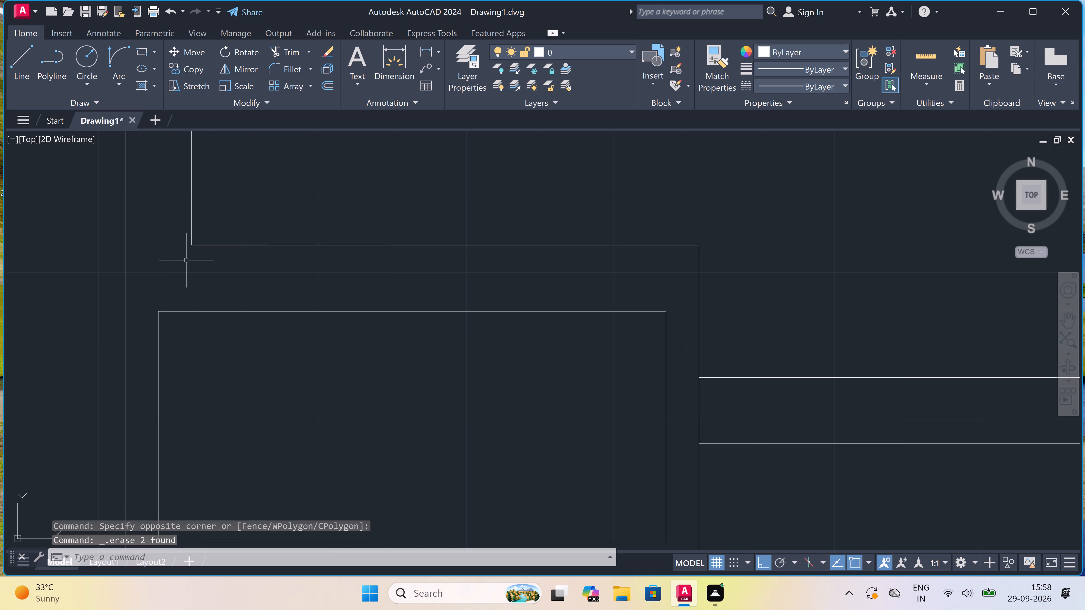
Draw a short north-south line across the recess's north wall band near its west end.
{"action": "type", "text": "l"}
{"action": "key", "text": "space"}
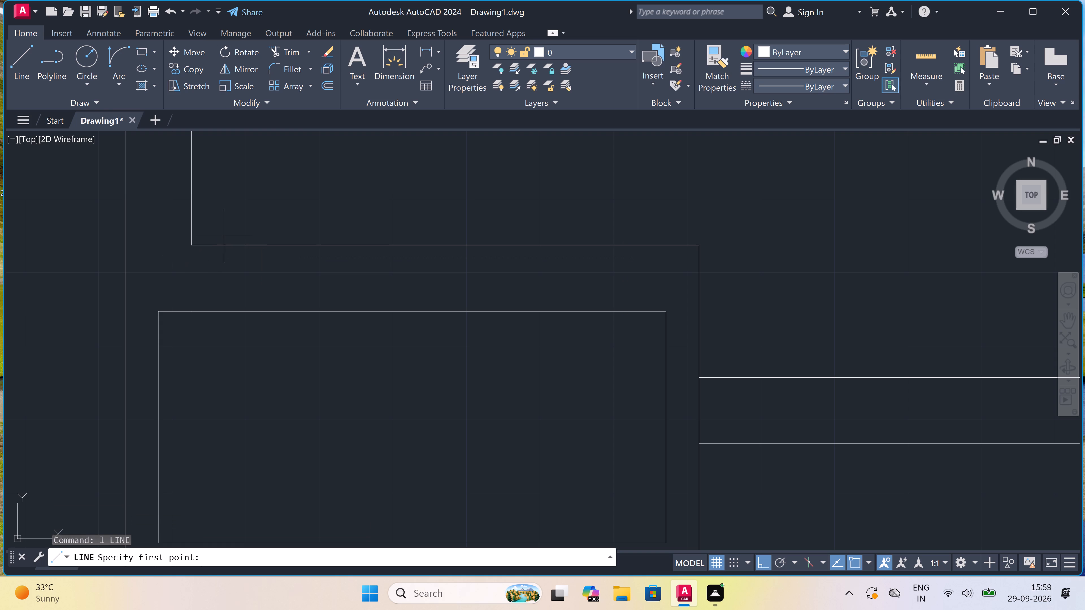
{"action": "left_click", "coordinate": [216, 243]}
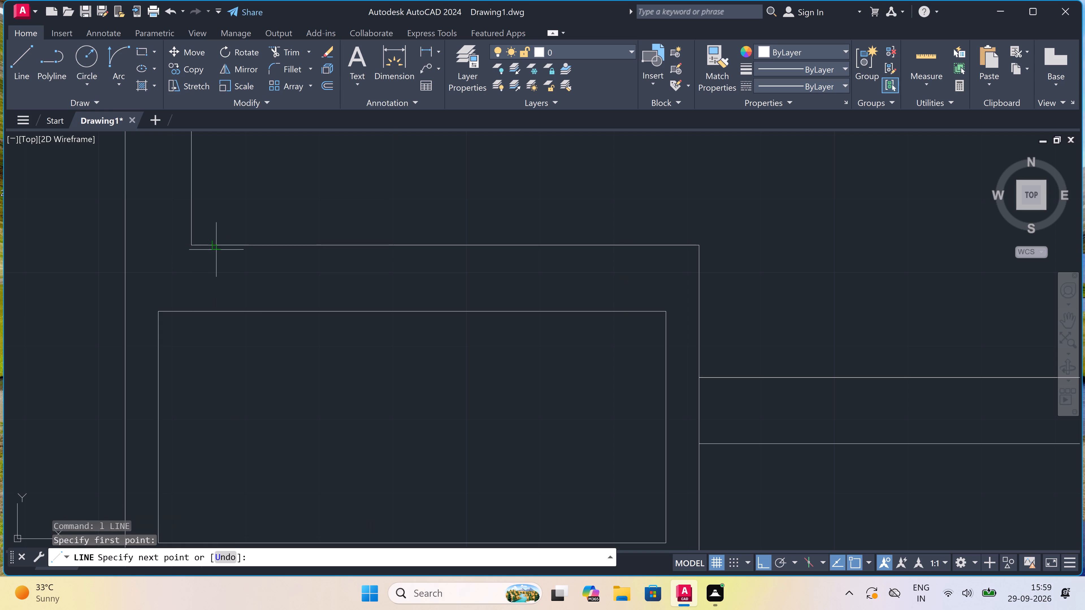
{"action": "left_click", "coordinate": [216, 311]}
{"action": "key", "text": "Escape"}
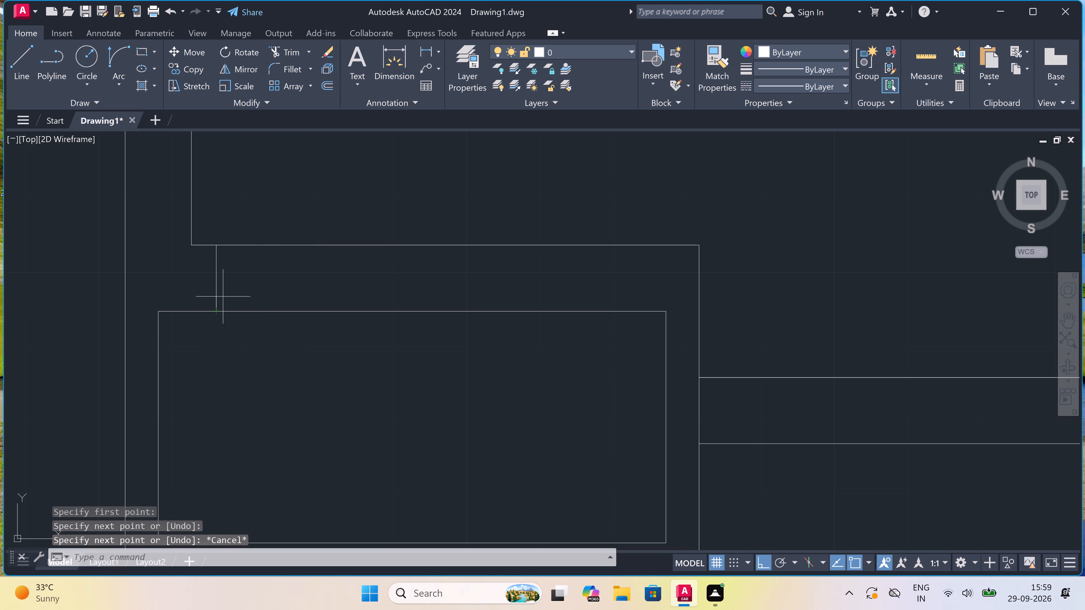
Draw a window in the north wall band, east of the new short line, with two crossing end lines joined by a mid-band line.
{"action": "key", "text": "space"}
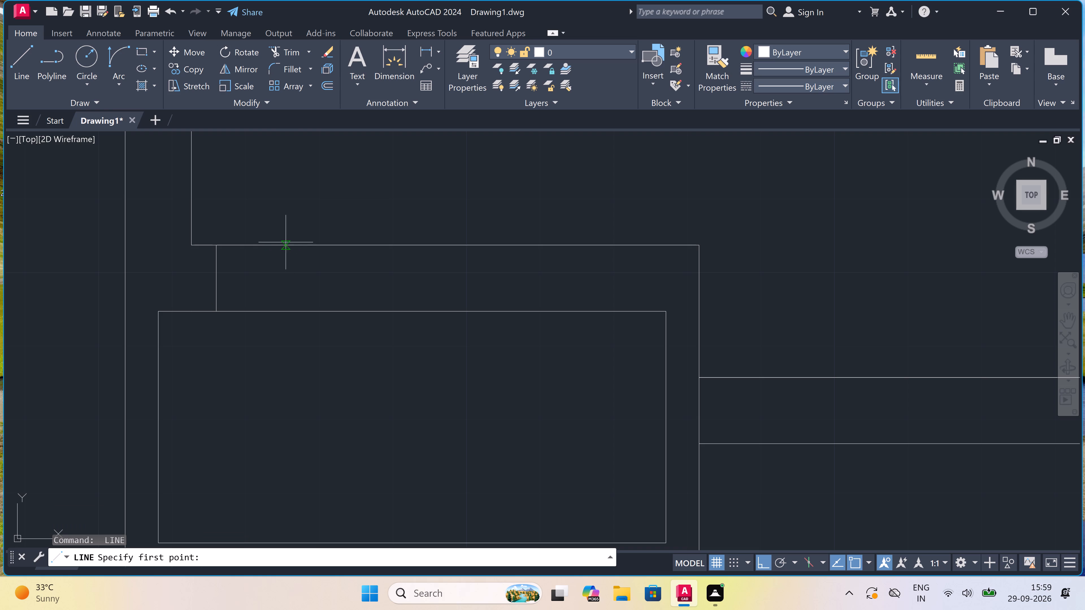
{"action": "left_click", "coordinate": [270, 244]}
{"action": "left_click", "coordinate": [268, 308]}
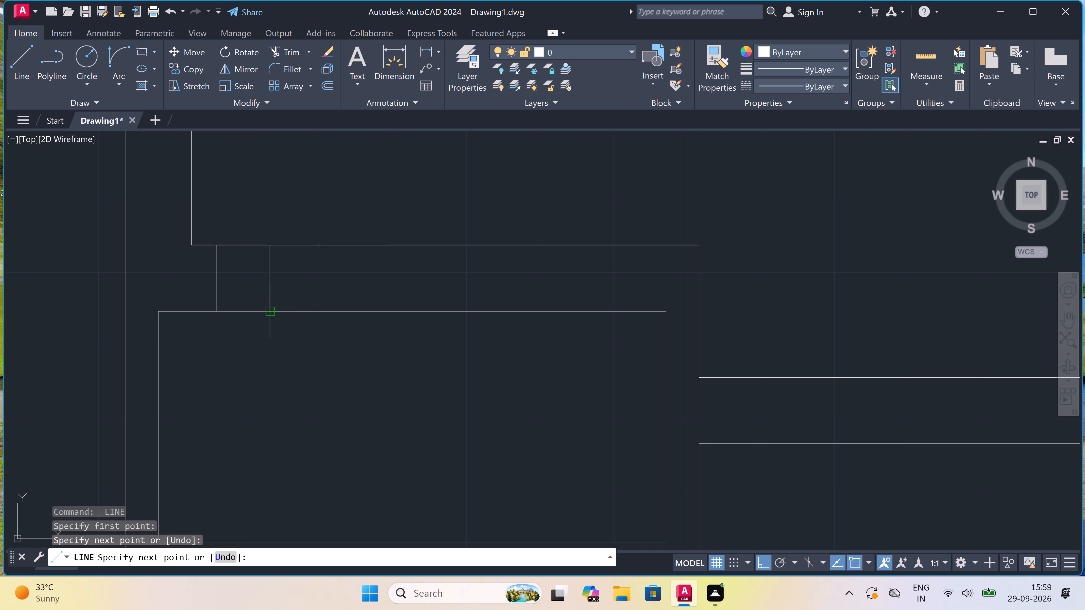
{"action": "left_click", "coordinate": [271, 278]}
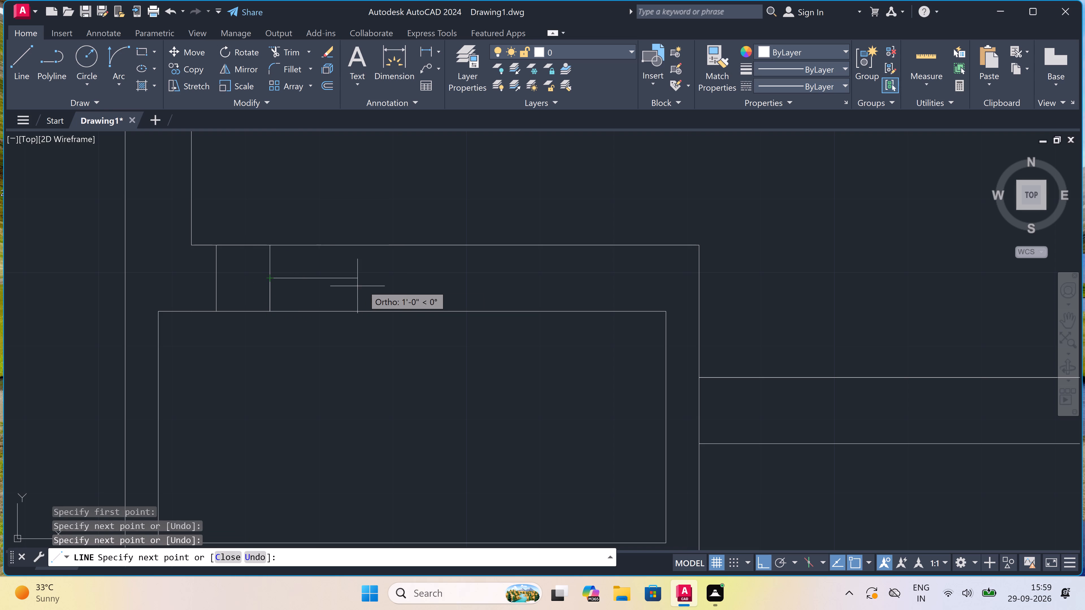
{"action": "left_click", "coordinate": [403, 284]}
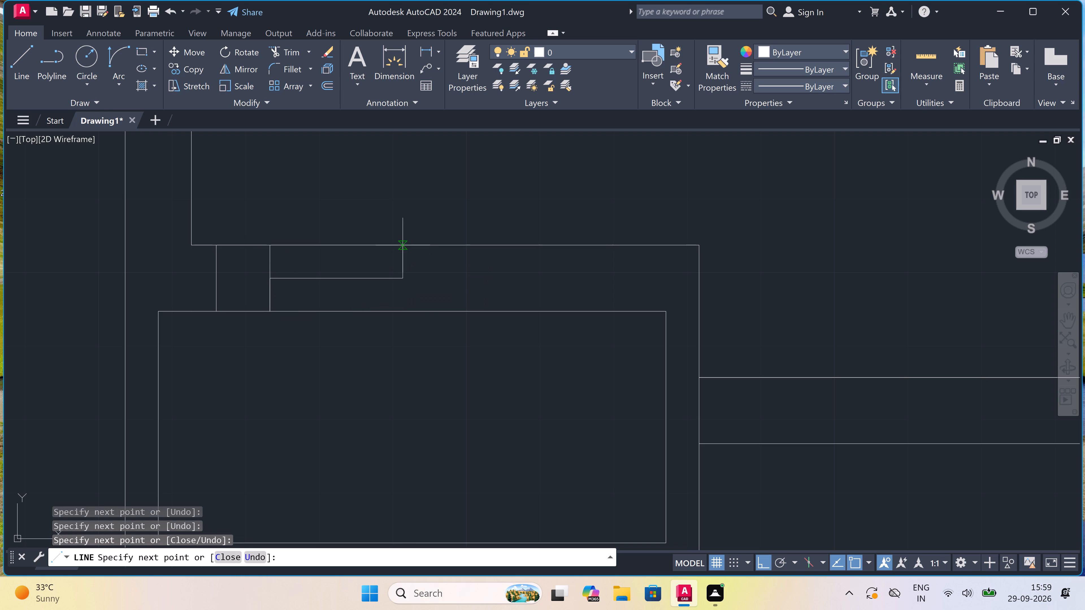
{"action": "left_click", "coordinate": [405, 247]}
{"action": "left_click", "coordinate": [405, 306]}
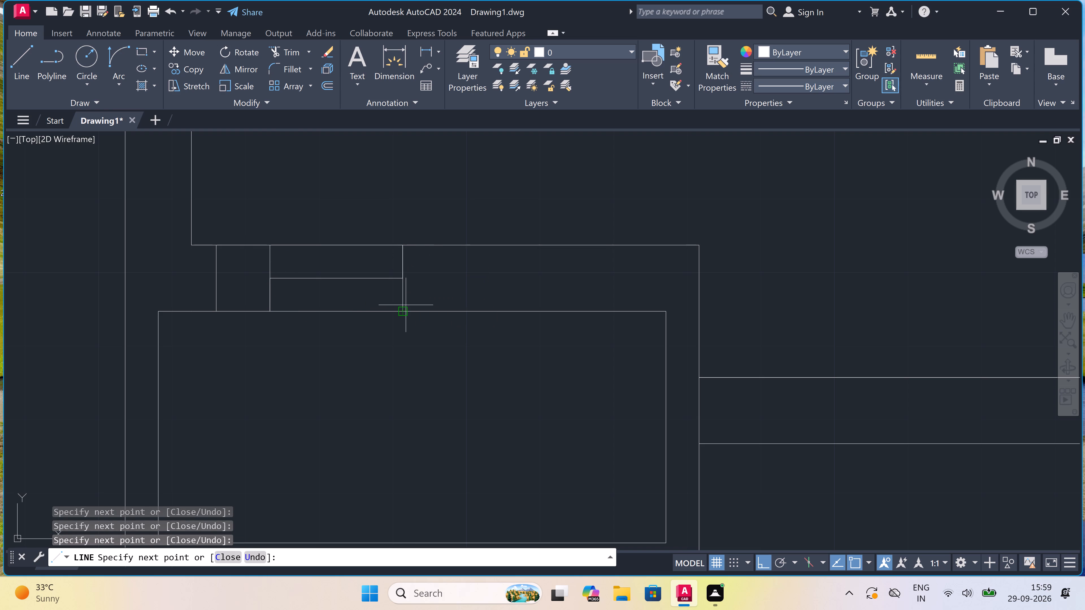
{"action": "key", "text": "Escape"}
Draw the east door jamb across the recess's north wall band, with a 2" stop westward and a 2' door leaf southward.
{"action": "key", "text": "space"}
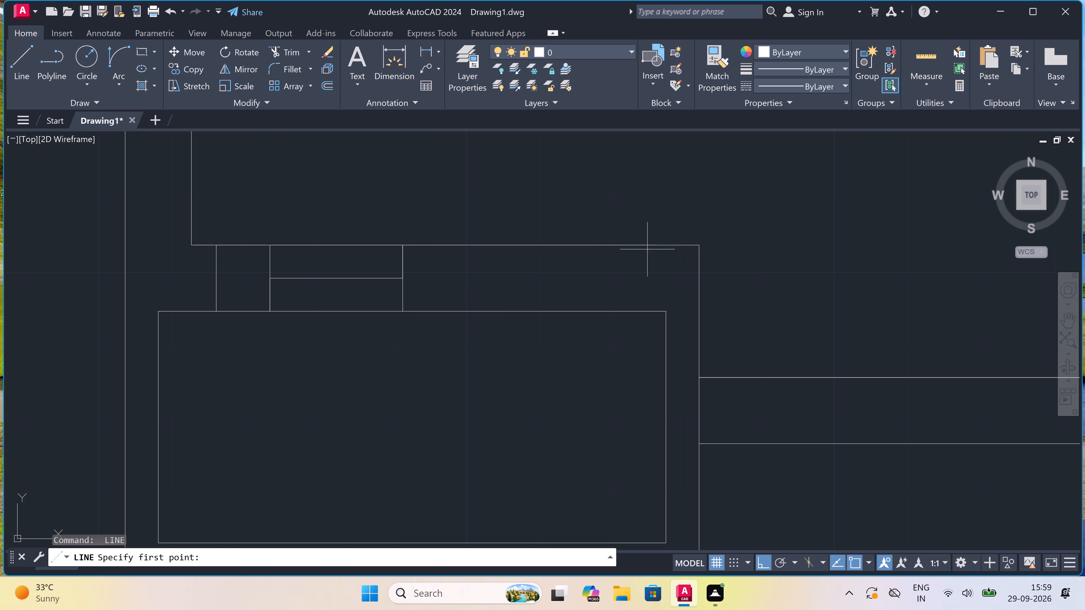
{"action": "left_click", "coordinate": [646, 247]}
{"action": "left_click", "coordinate": [646, 311]}
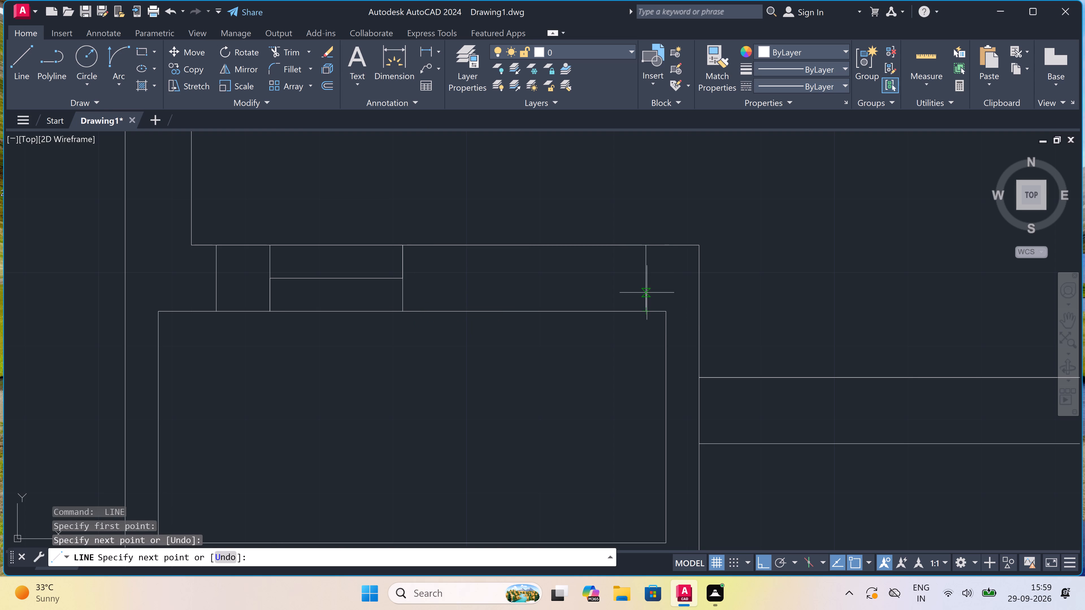
{"action": "left_click", "coordinate": [643, 276]}
{"action": "type", "text": "2\""}
{"action": "key", "text": "space"}
{"action": "key", "text": "3"}
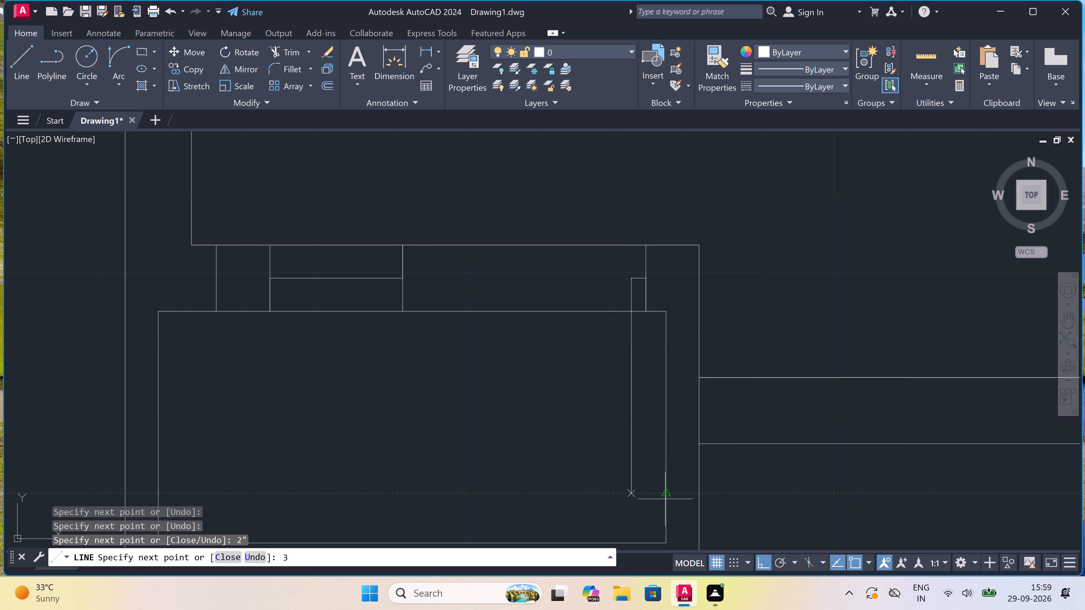
{"action": "key", "text": "apostrophe"}
{"action": "key", "text": "space"}
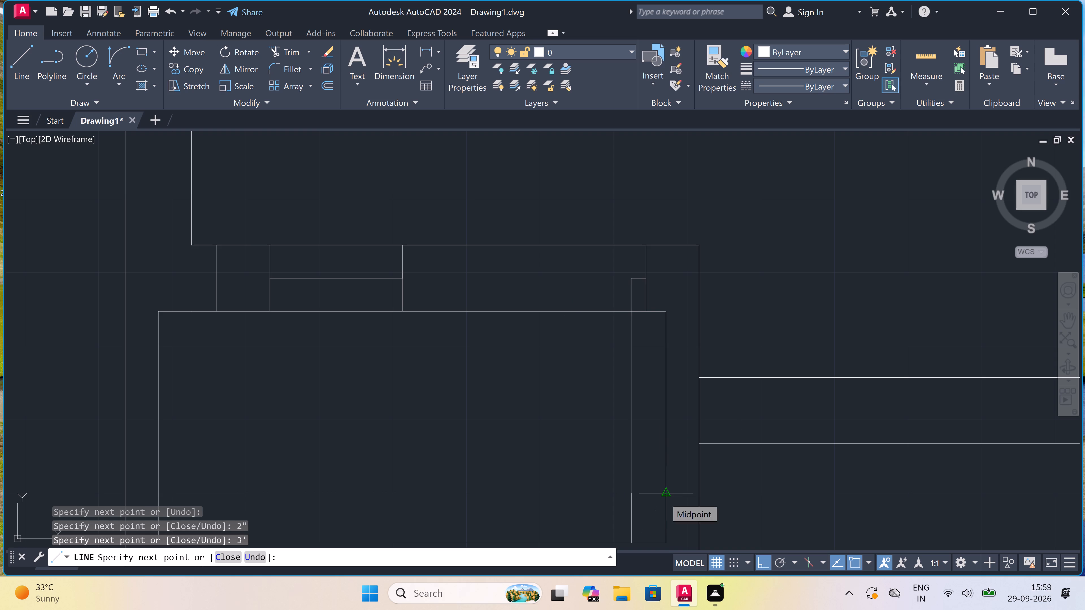
{"action": "key", "text": "ctrl+z"}
{"action": "type", "text": "2'"}
{"action": "key", "text": "space"}
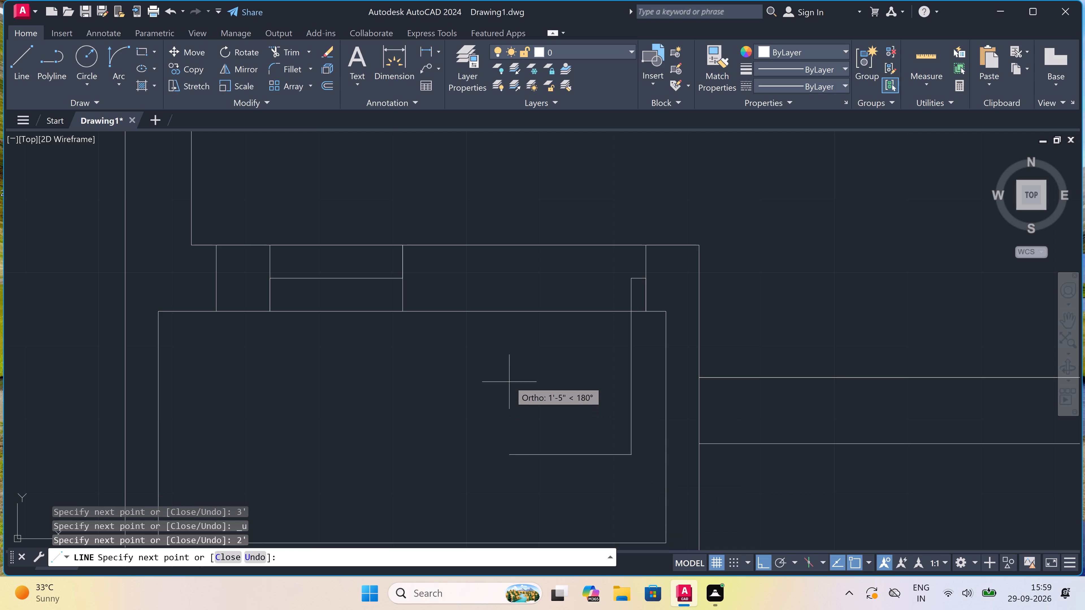
{"action": "key", "text": "Escape"}
Draw the west door jamb across the recess's north wall band, east of the window, with a 2" stop eastward.
{"action": "key", "text": "space"}
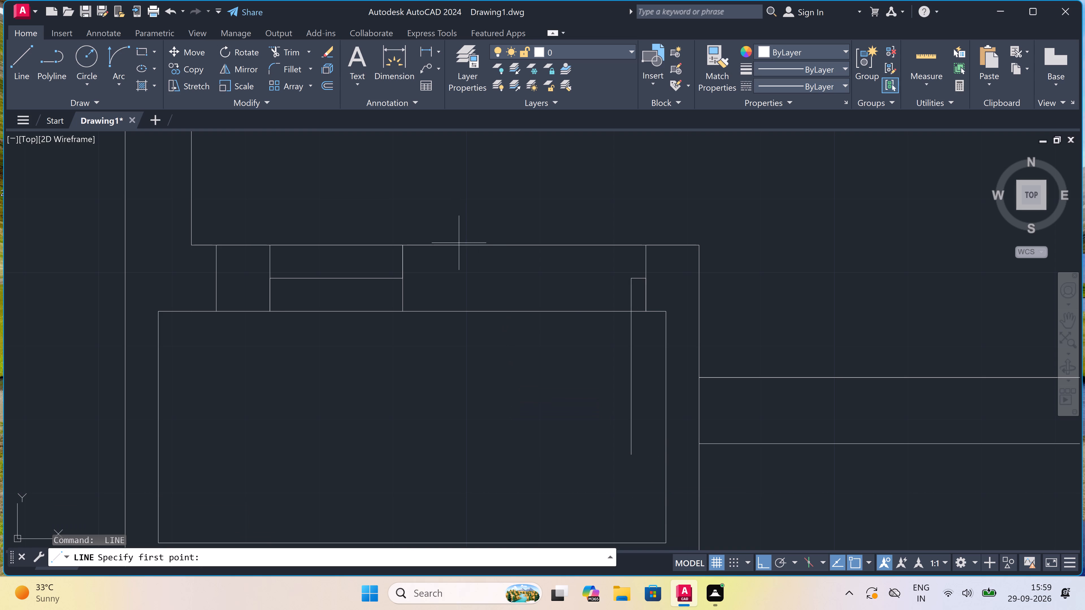
{"action": "left_click", "coordinate": [445, 247]}
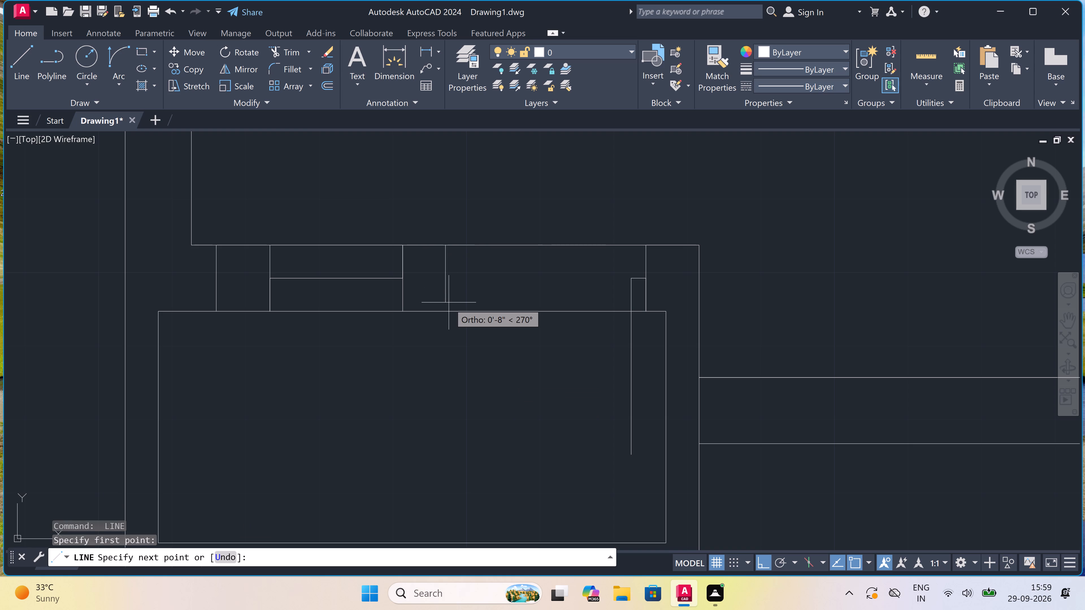
{"action": "left_click", "coordinate": [446, 311]}
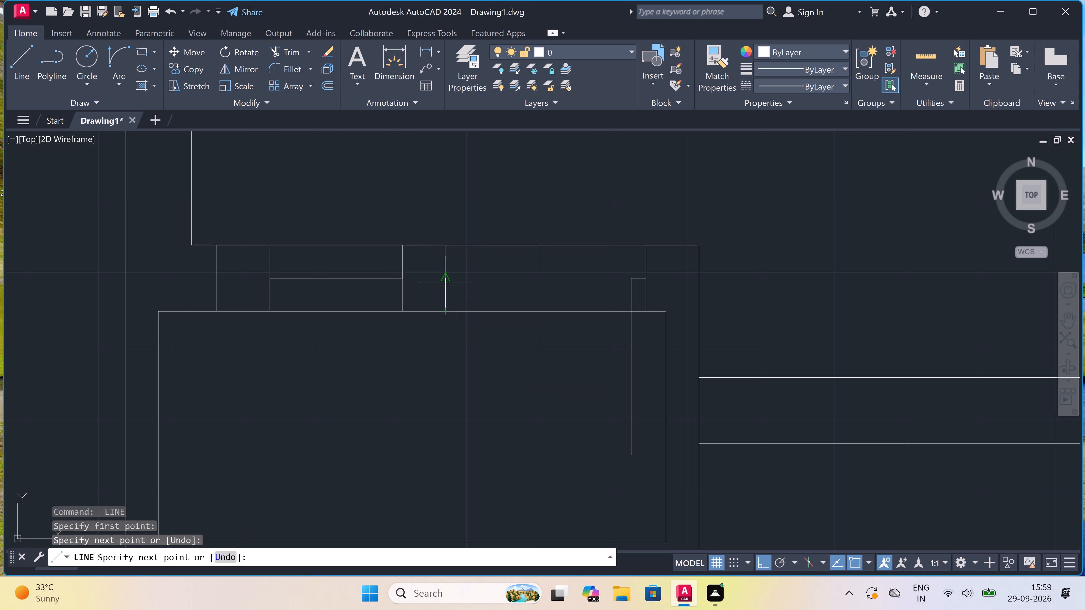
{"action": "left_click", "coordinate": [446, 281]}
{"action": "type", "text": "2\""}
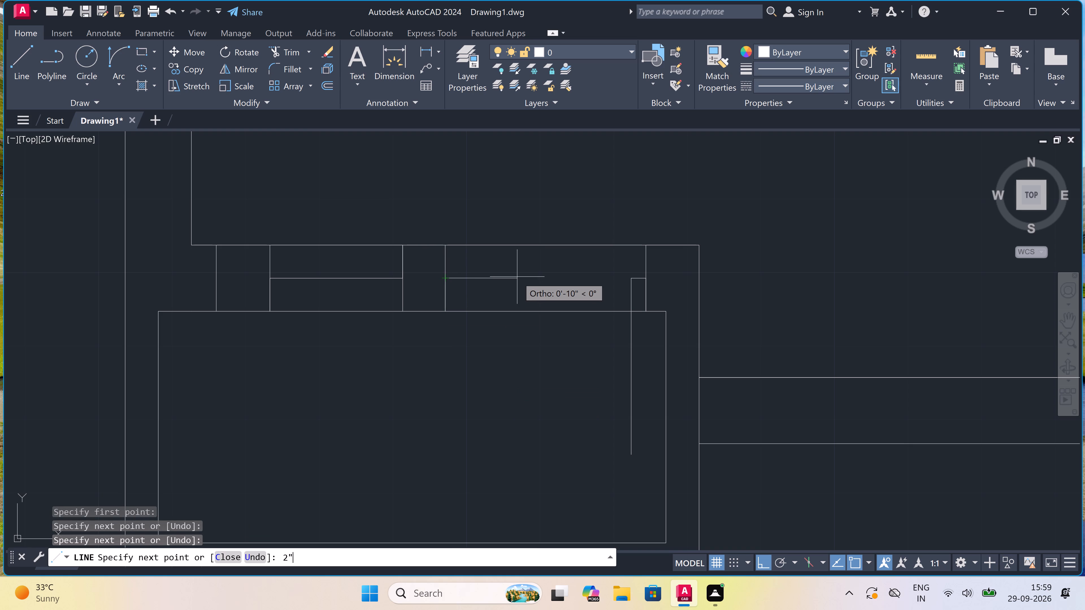
{"action": "key", "text": "space"}
{"action": "key", "text": "Escape"}
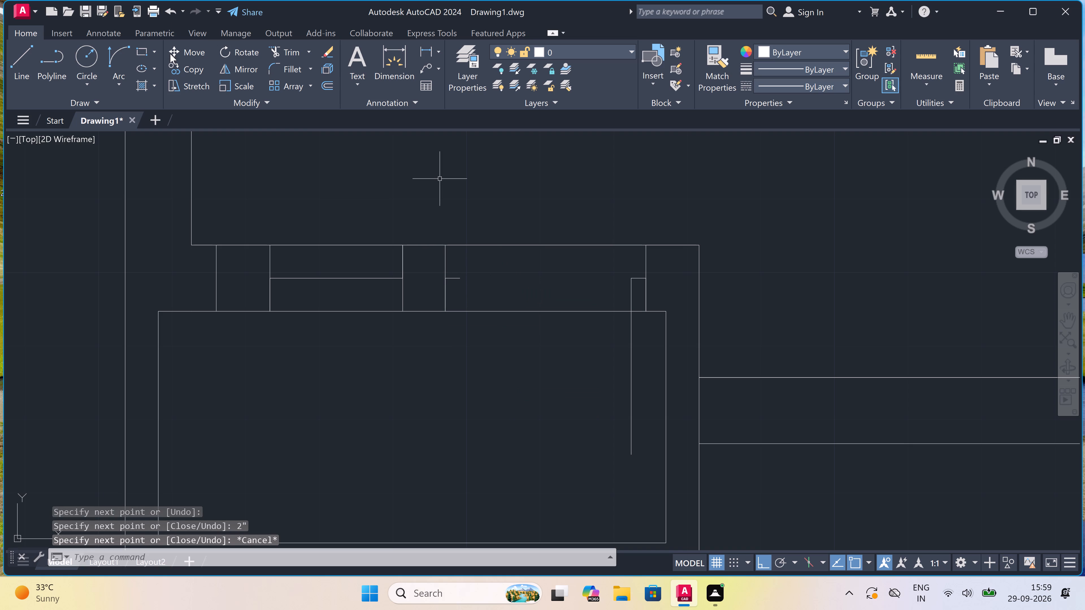
Draw the door swing arc from the leaf's south end to the west jamb's stop.
{"action": "left_click", "coordinate": [114, 44]}
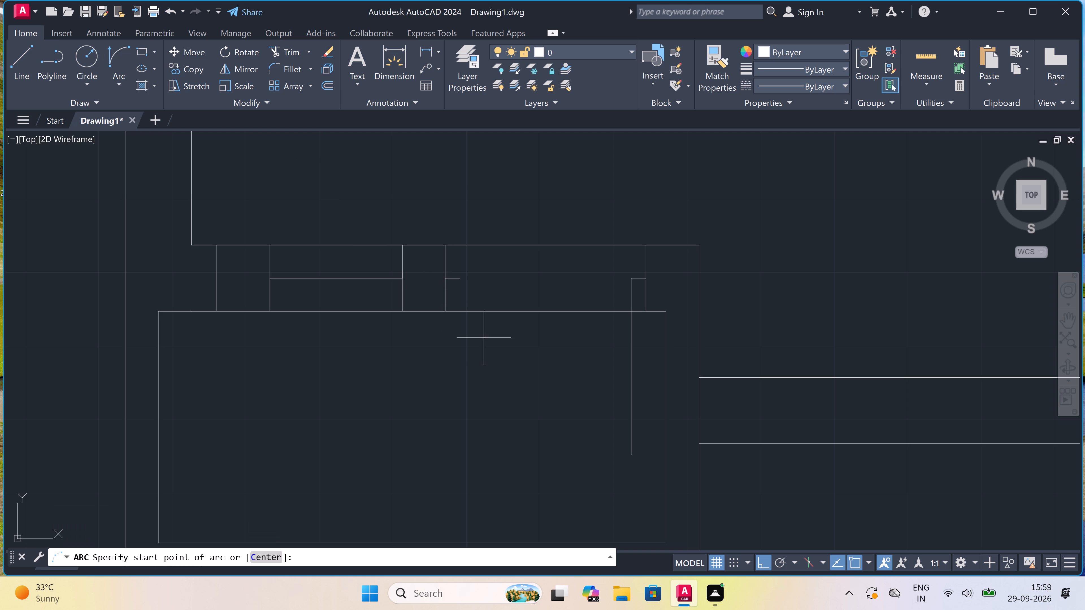
{"action": "left_click", "coordinate": [630, 453]}
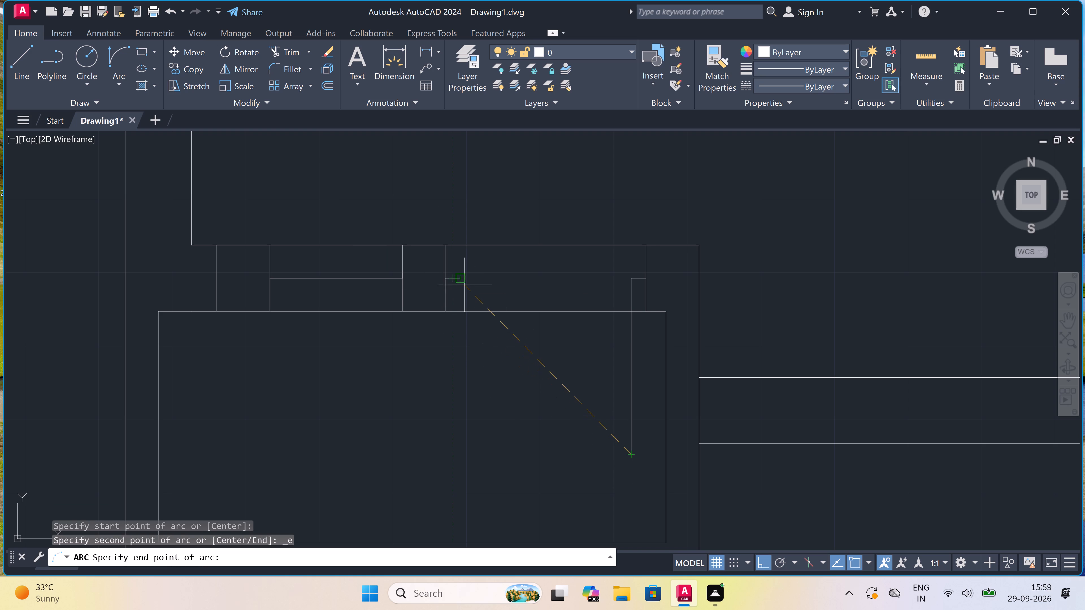
{"action": "left_click", "coordinate": [461, 279]}
{"action": "left_click", "coordinate": [343, 396]}
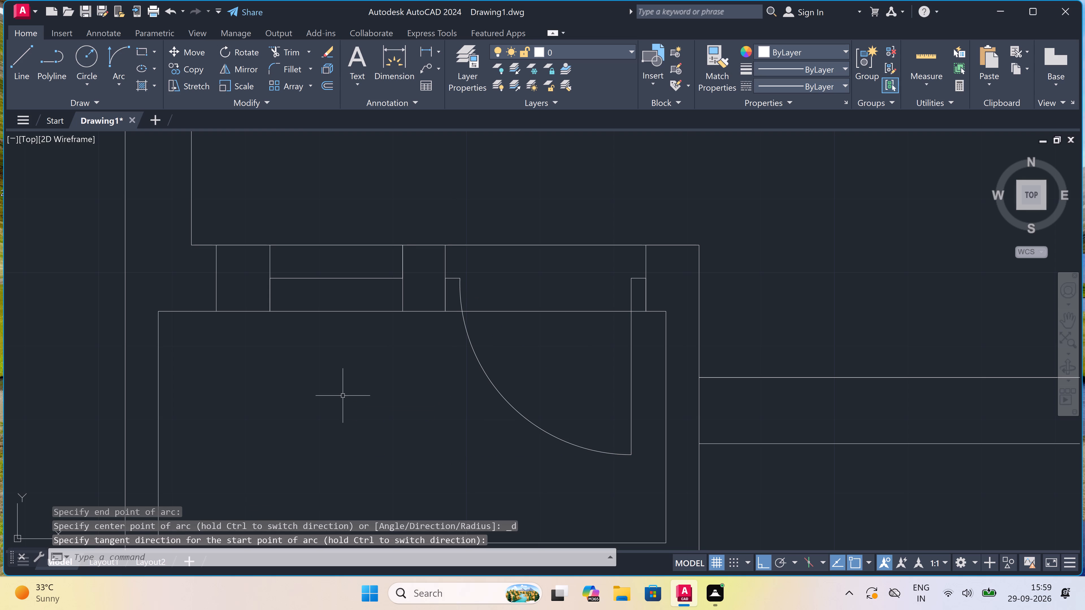
Trim the recess's north wall lines across the door opening between the two jambs.
{"action": "key", "text": "t"}
{"action": "key", "text": "r"}
{"action": "key", "text": "space"}
{"action": "left_click", "coordinate": [513, 226]}
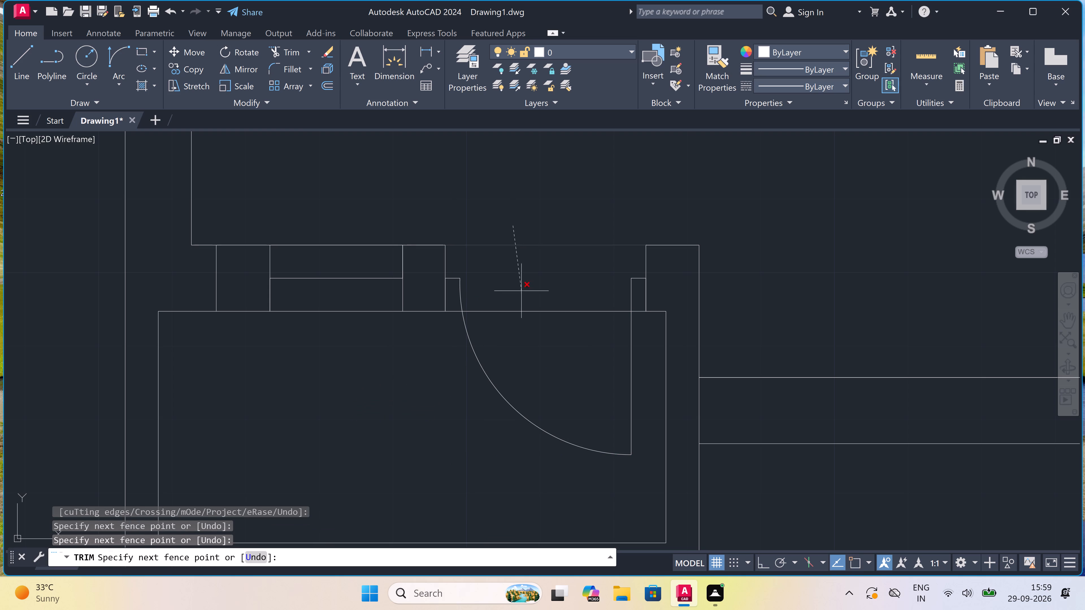
{"action": "left_click", "coordinate": [520, 361]}
Trim the recess's outer east line where it crosses the south wall band.
{"action": "scroll", "coordinate": [442, 395], "scroll_direction": "down", "scroll_amount": 3}
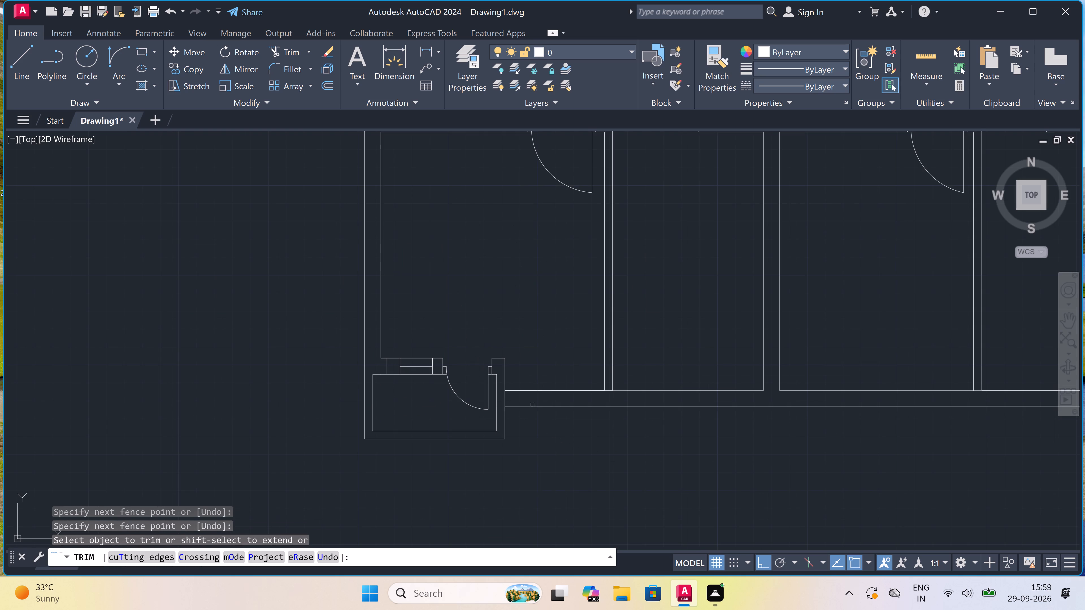
{"action": "scroll", "coordinate": [517, 402], "scroll_direction": "up", "scroll_amount": 2}
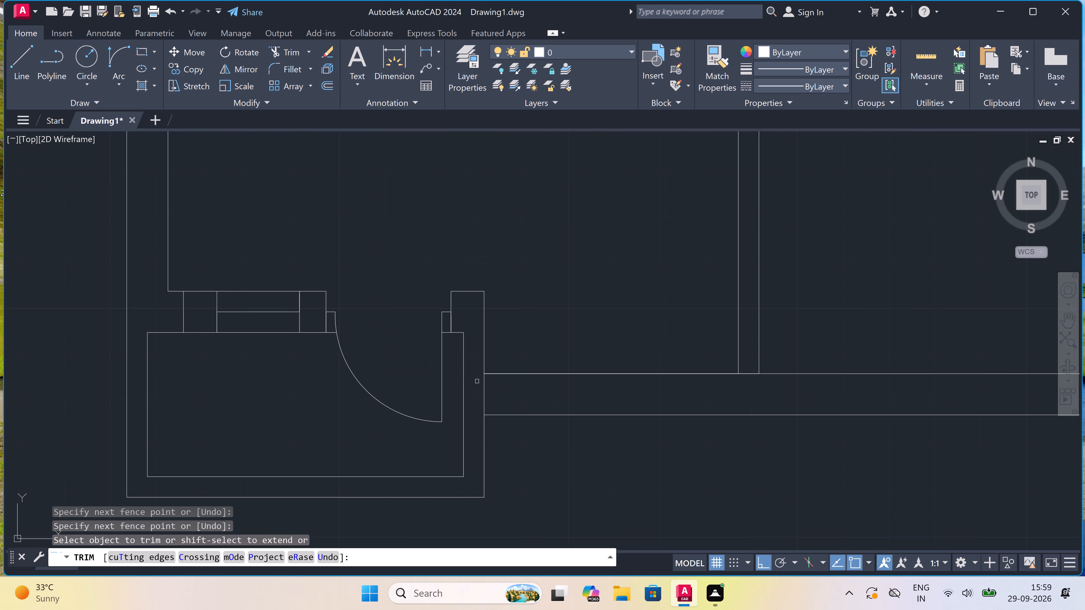
{"action": "left_click", "coordinate": [477, 381]}
{"action": "left_click", "coordinate": [534, 393]}
{"action": "scroll", "coordinate": [510, 426], "scroll_direction": "down", "scroll_amount": 3}
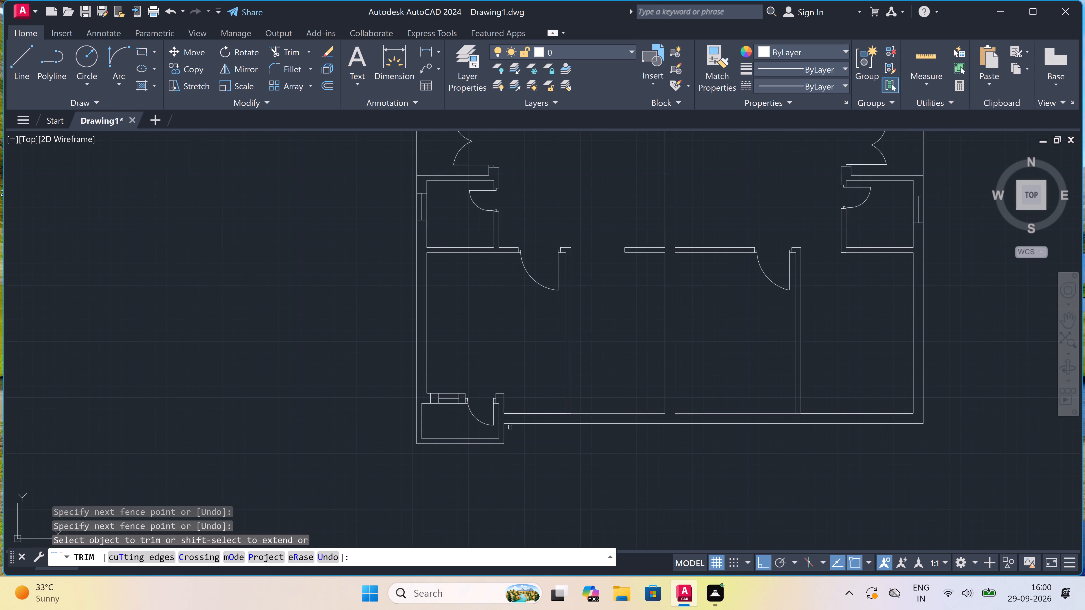
{"action": "scroll", "coordinate": [510, 427], "scroll_direction": "down", "scroll_amount": 1}
{"action": "scroll", "coordinate": [570, 424], "scroll_direction": "up", "scroll_amount": 1}
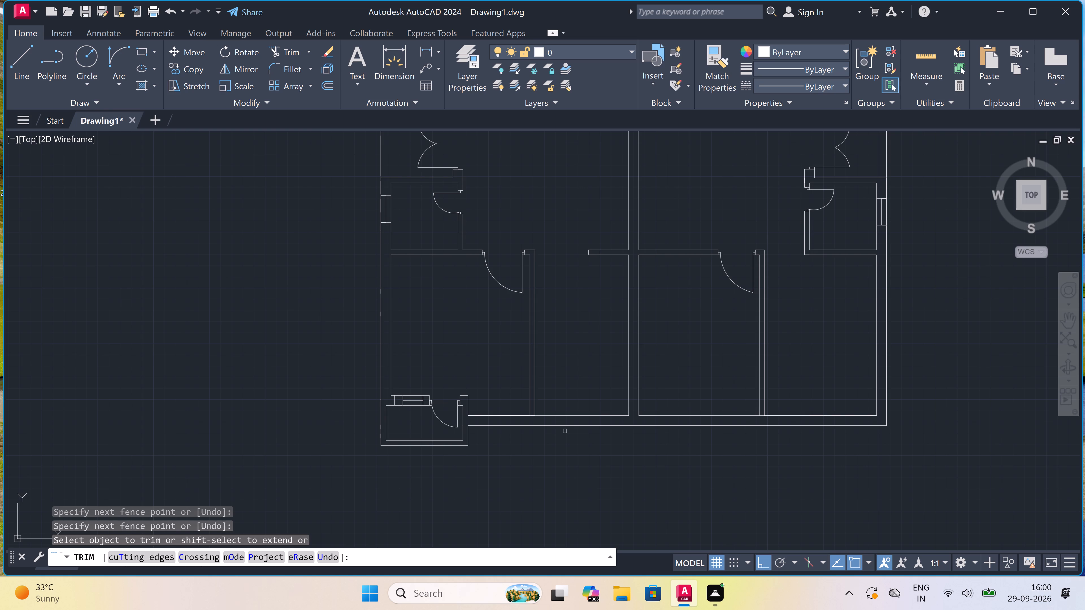
{"action": "scroll", "coordinate": [856, 377], "scroll_direction": "up", "scroll_amount": 2}
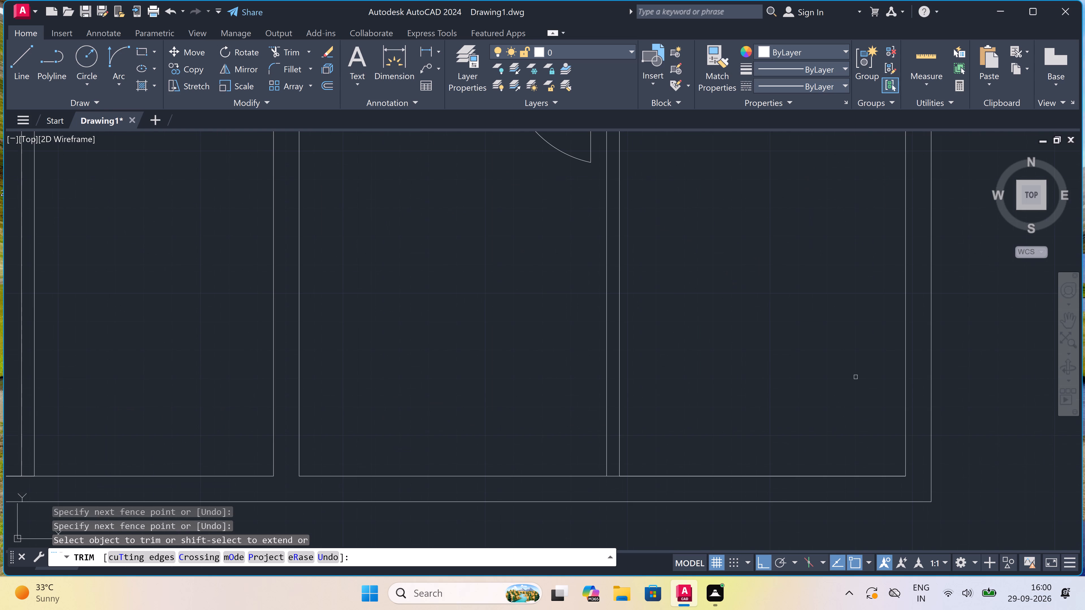
{"action": "key", "text": "Escape"}
Draw a line across the south wall band at the central dividing wall's east face and continue it 1.5' north of the inner line.
{"action": "type", "text": "l"}
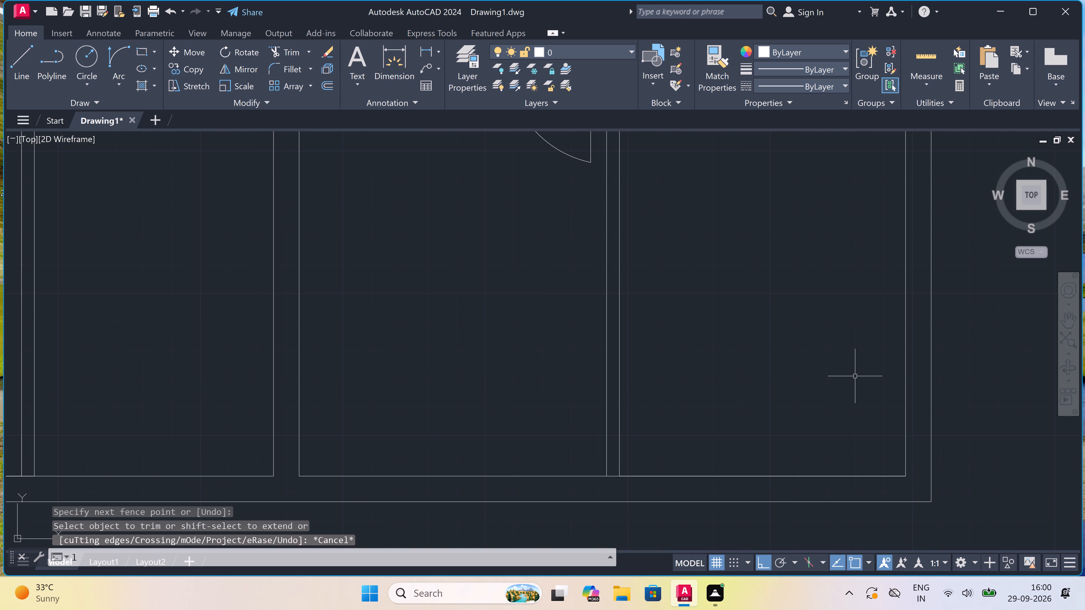
{"action": "key", "text": "space"}
{"action": "scroll", "coordinate": [855, 375], "scroll_direction": "down", "scroll_amount": 1}
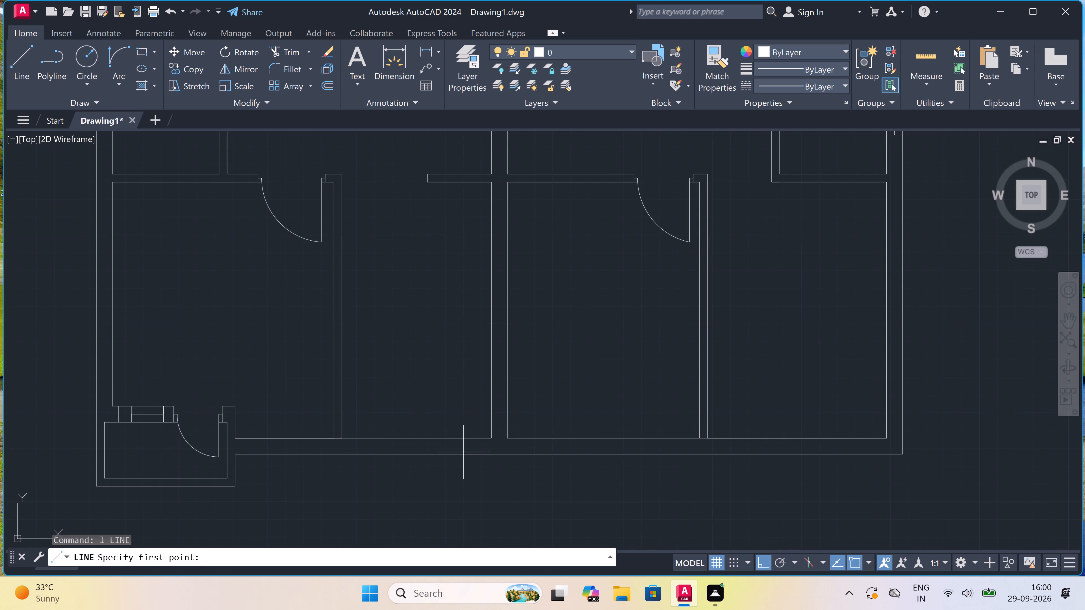
{"action": "left_click_drag", "start_coordinate": [509, 439], "coordinate": [510, 442]}
{"action": "left_click", "coordinate": [510, 455]}
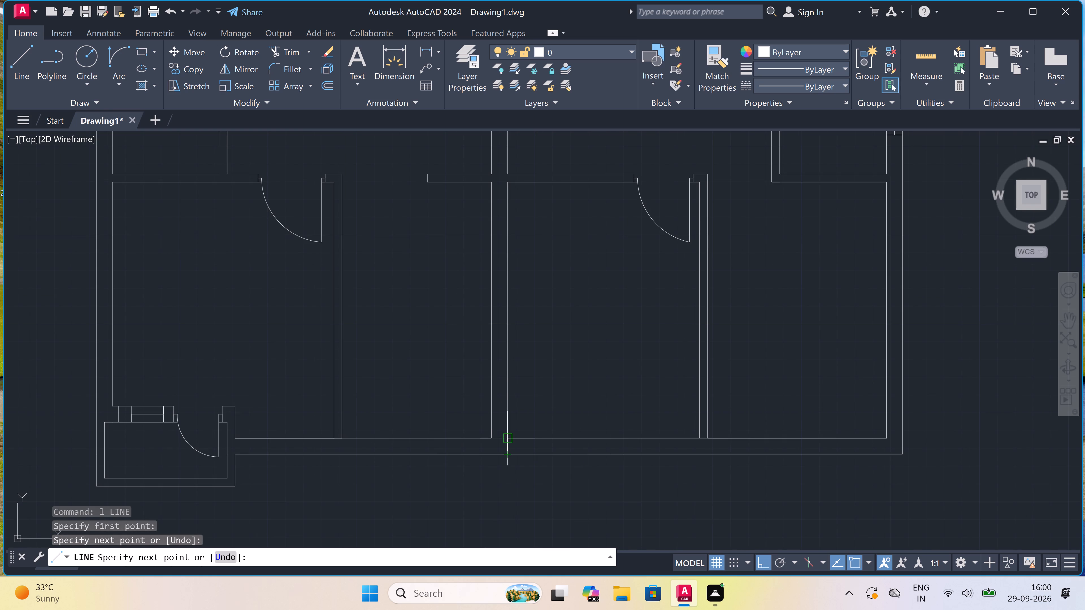
{"action": "left_click", "coordinate": [512, 436]}
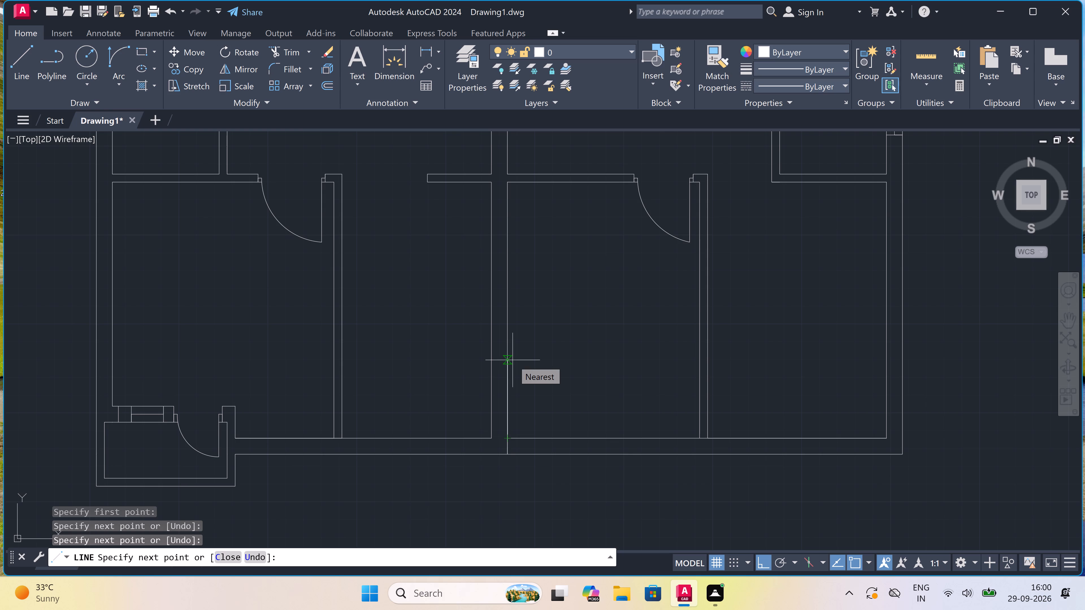
{"action": "key", "text": "1"}
{"action": "key", "text": "period"}
{"action": "type", "text": "5'"}
{"action": "key", "text": "space"}
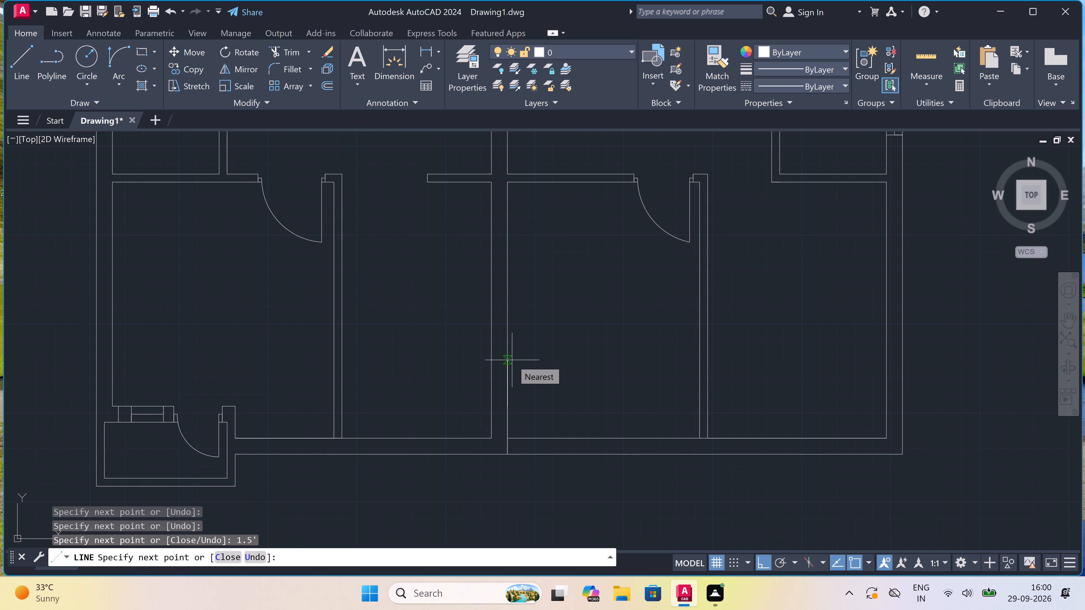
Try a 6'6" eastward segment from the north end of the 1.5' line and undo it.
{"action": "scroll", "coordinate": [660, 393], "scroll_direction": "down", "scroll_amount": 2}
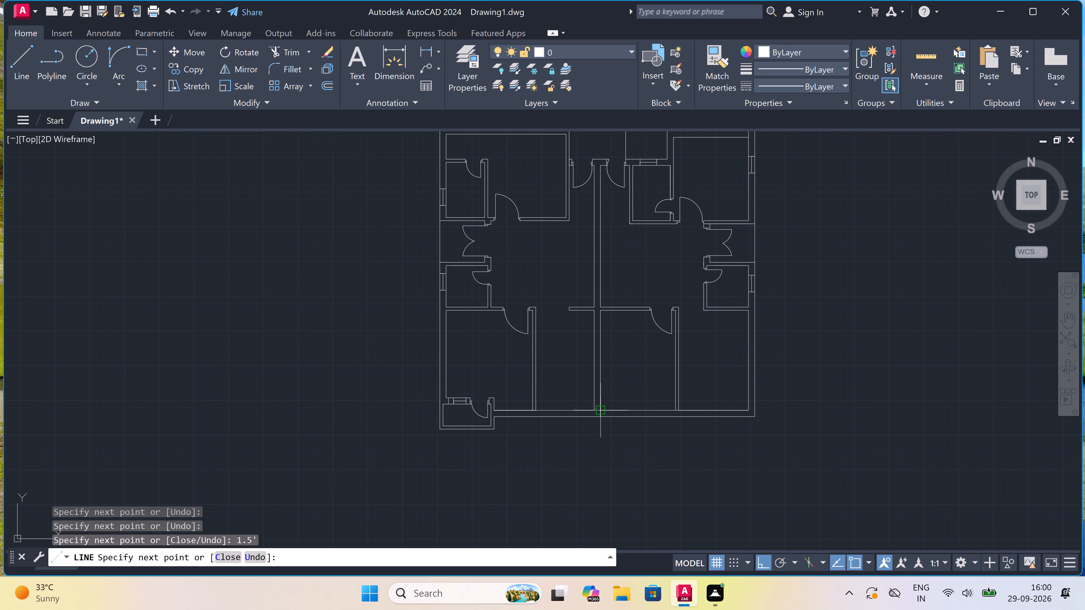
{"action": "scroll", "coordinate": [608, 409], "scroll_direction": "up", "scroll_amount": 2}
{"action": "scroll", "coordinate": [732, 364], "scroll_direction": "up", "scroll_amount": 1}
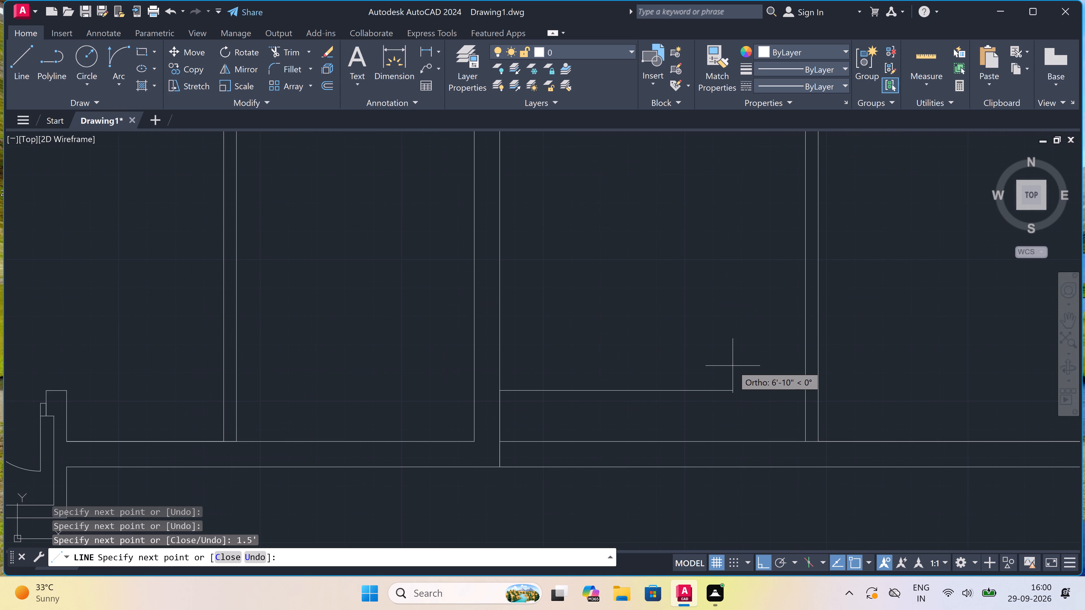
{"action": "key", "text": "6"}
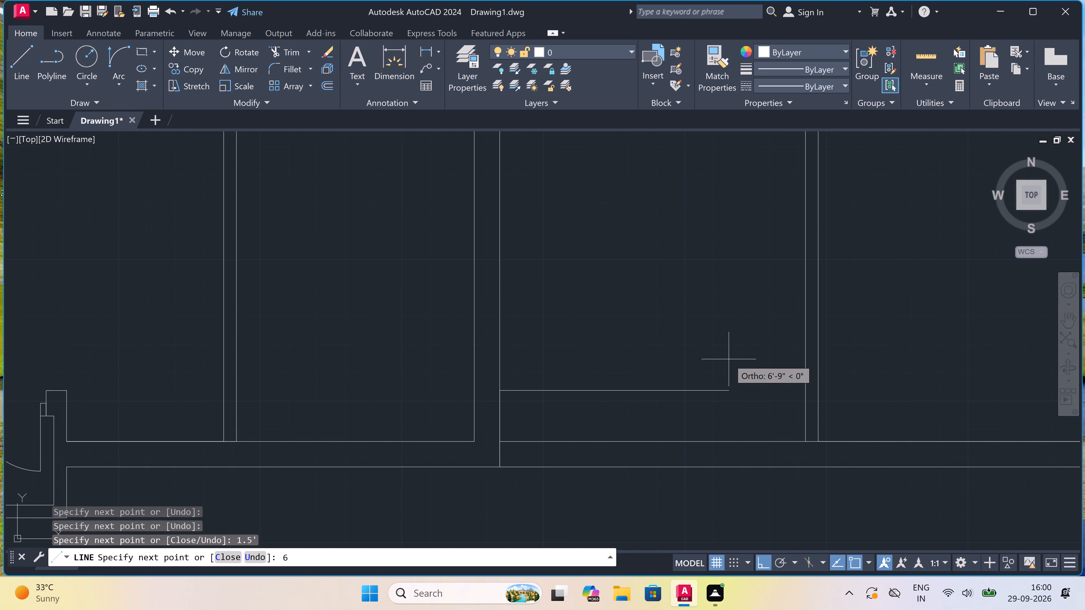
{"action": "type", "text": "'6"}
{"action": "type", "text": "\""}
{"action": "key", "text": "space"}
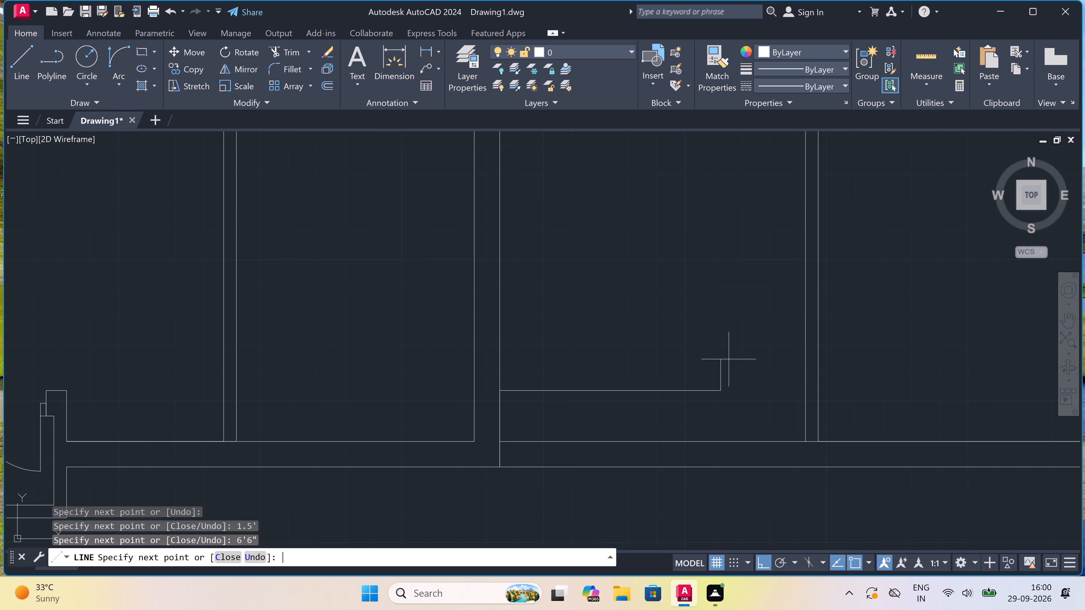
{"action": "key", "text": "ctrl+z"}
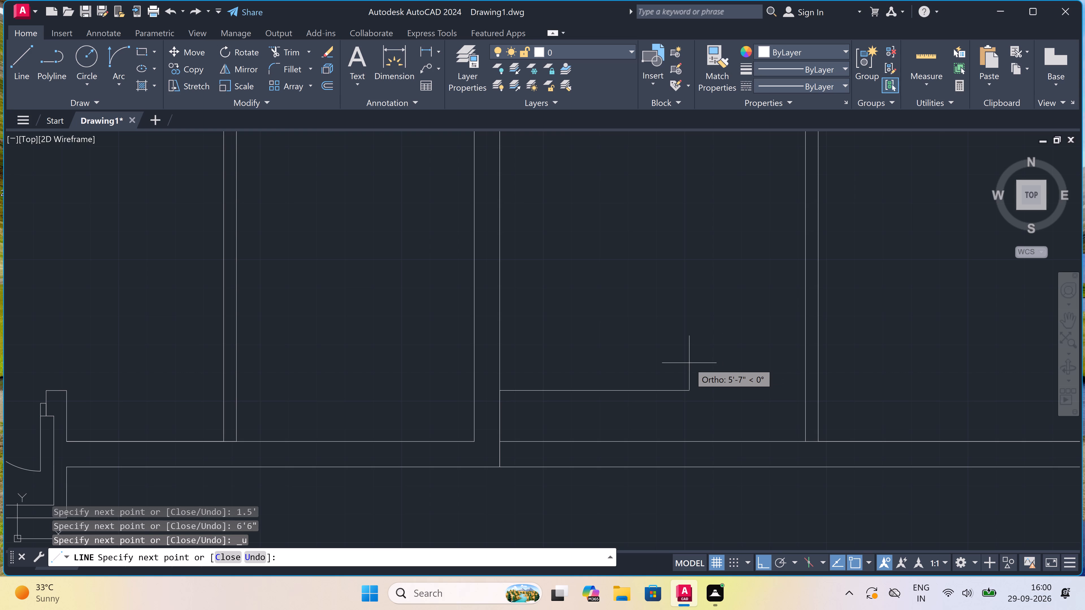
Continue the line about 5'4" east, 9" south and back west to the central dividing wall's east face, closing a 9" wall band.
{"action": "scroll", "coordinate": [685, 360], "scroll_direction": "down", "scroll_amount": 1}
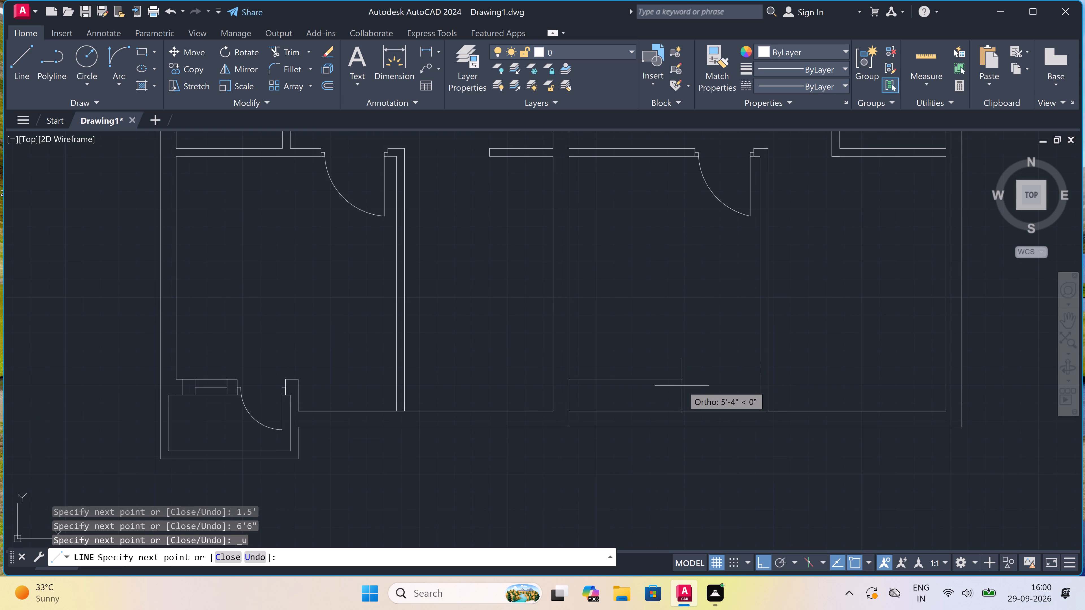
{"action": "left_click", "coordinate": [683, 384]}
{"action": "scroll", "coordinate": [683, 382], "scroll_direction": "up", "scroll_amount": 1}
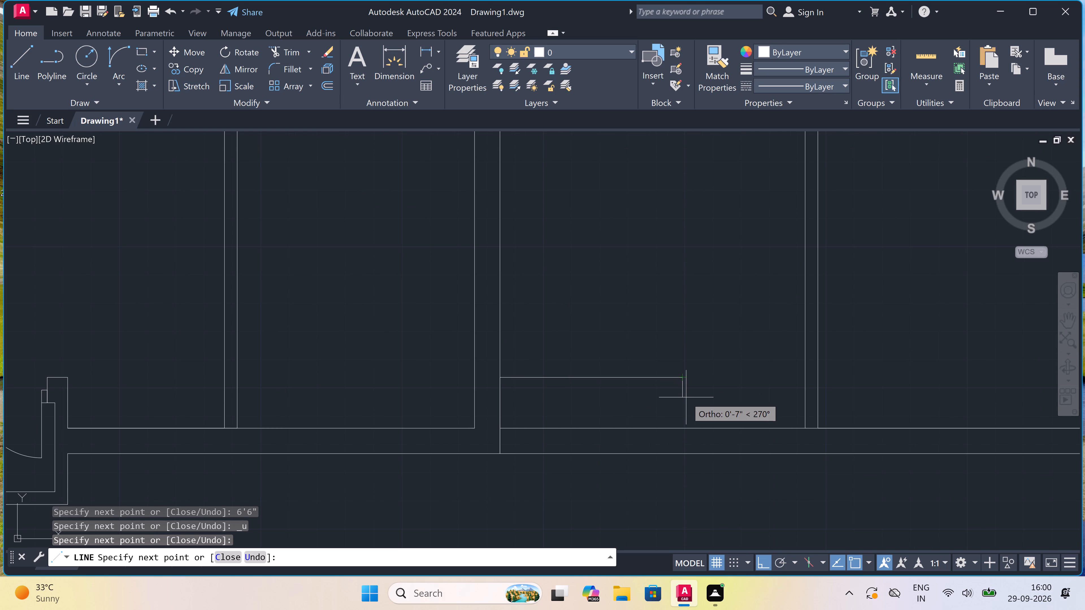
{"action": "scroll", "coordinate": [686, 397], "scroll_direction": "up", "scroll_amount": 1}
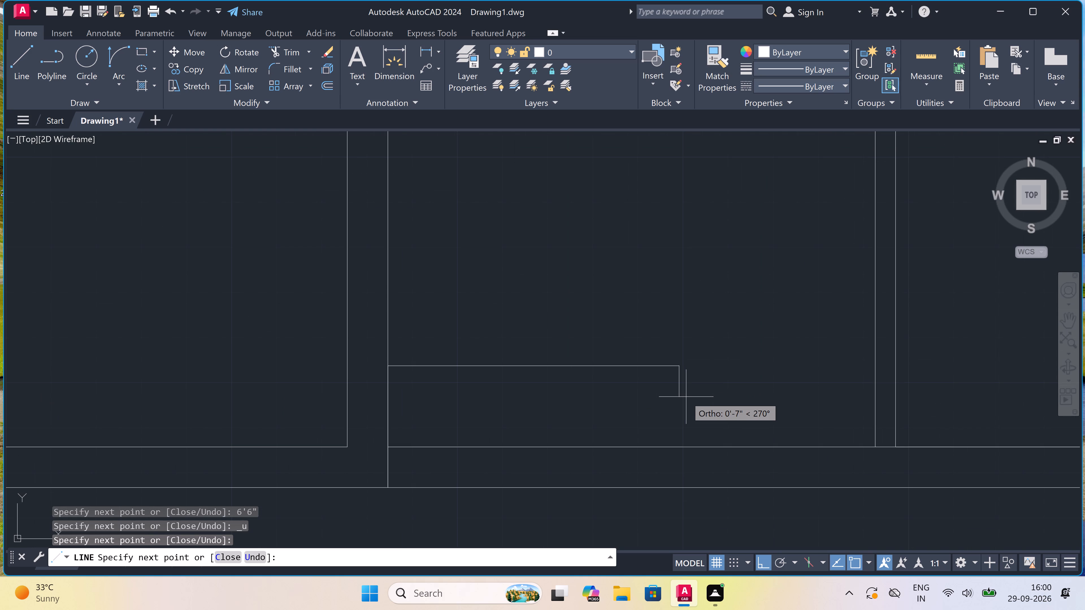
{"action": "key", "text": "9"}
{"action": "type", "text": "\""}
{"action": "key", "text": "space"}
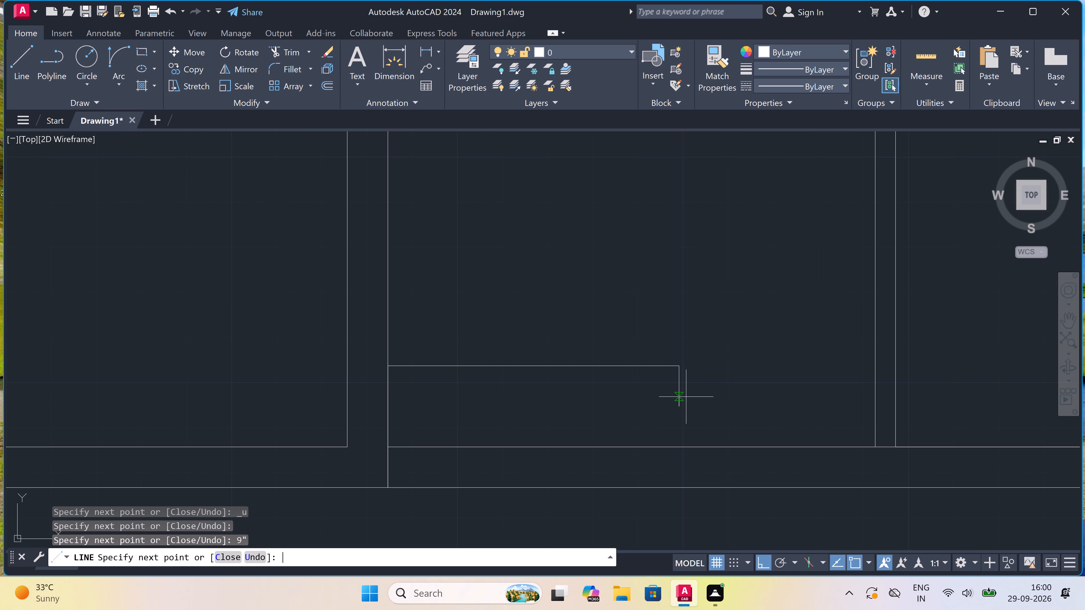
{"action": "left_click", "coordinate": [390, 405]}
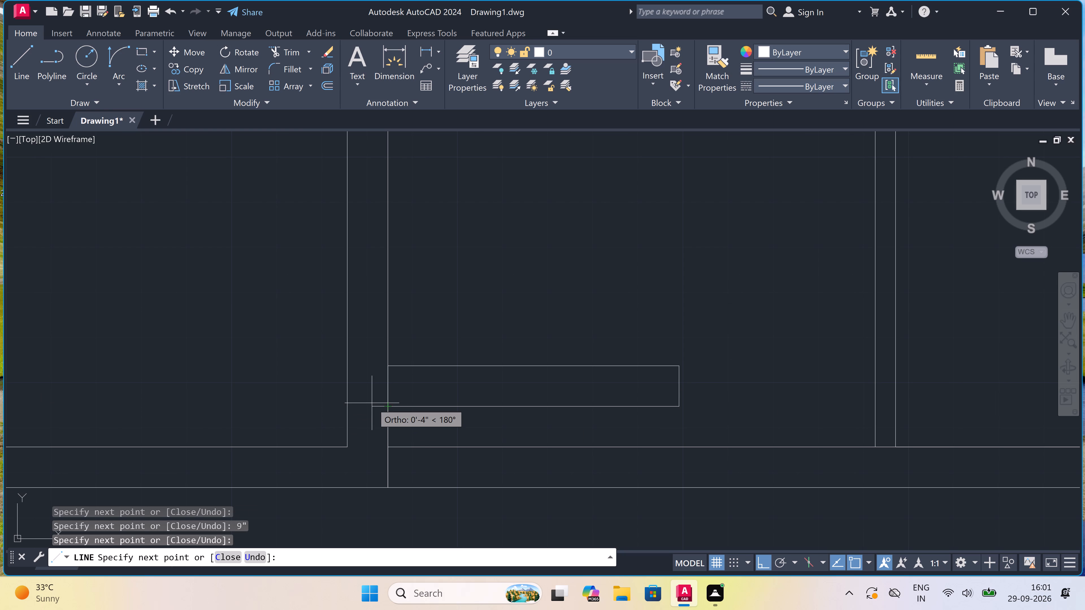
Continue 4.5" west, south to the outer wall line and 1.5' beyond, east in line with the band's end, and north to its southeast corner.
{"action": "type", "text": "4.5\""}
{"action": "key", "text": "space"}
{"action": "left_click", "coordinate": [369, 485]}
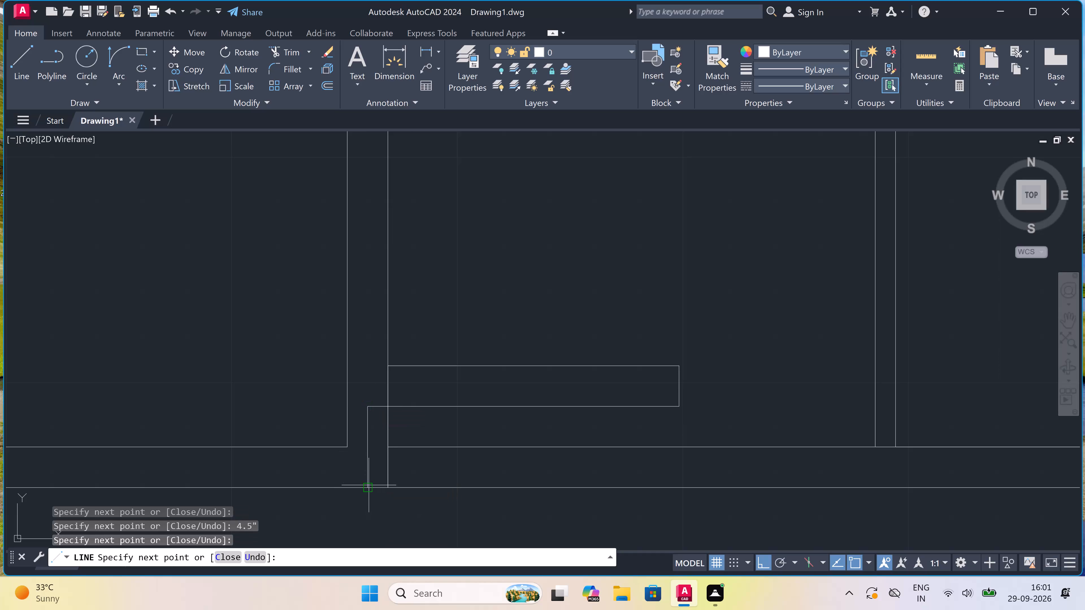
{"action": "scroll", "coordinate": [369, 484], "scroll_direction": "down", "scroll_amount": 2}
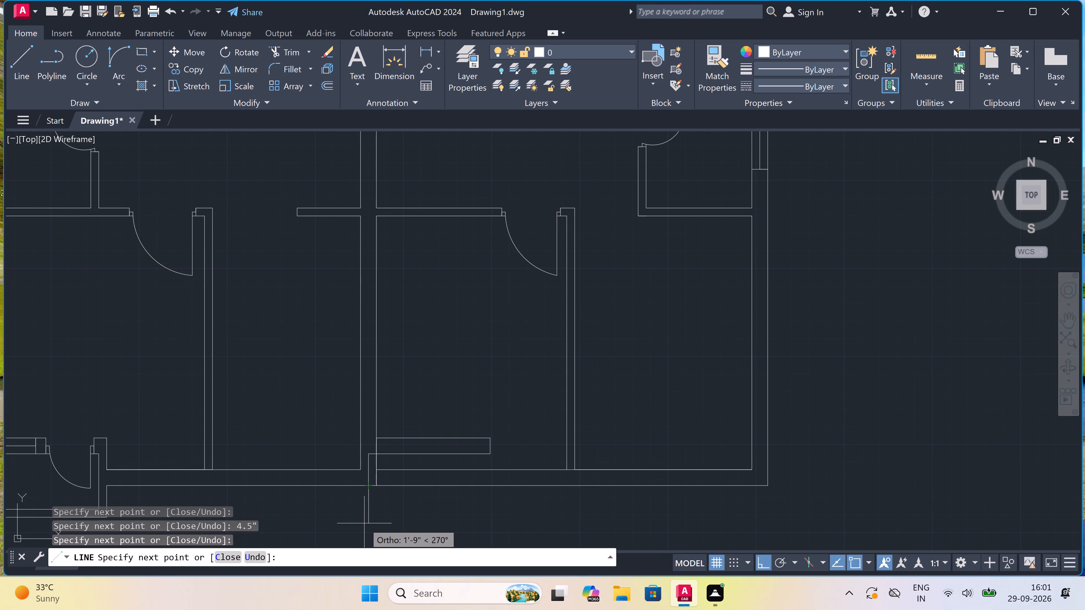
{"action": "type", "text": "1.5'"}
{"action": "key", "text": "space"}
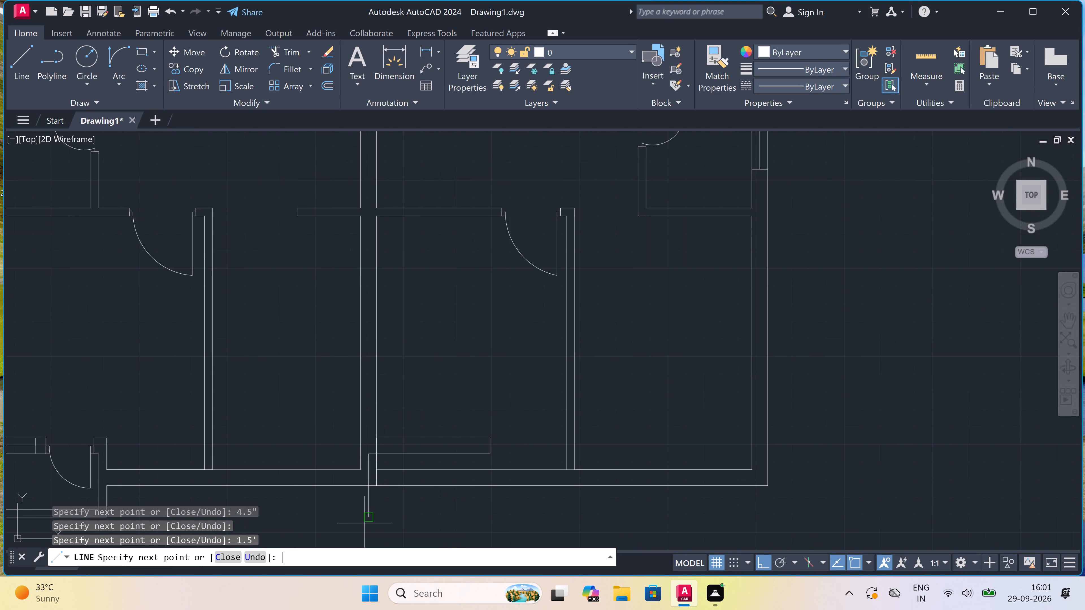
{"action": "scroll", "coordinate": [376, 500], "scroll_direction": "down", "scroll_amount": 3}
{"action": "scroll", "coordinate": [379, 514], "scroll_direction": "up", "scroll_amount": 4}
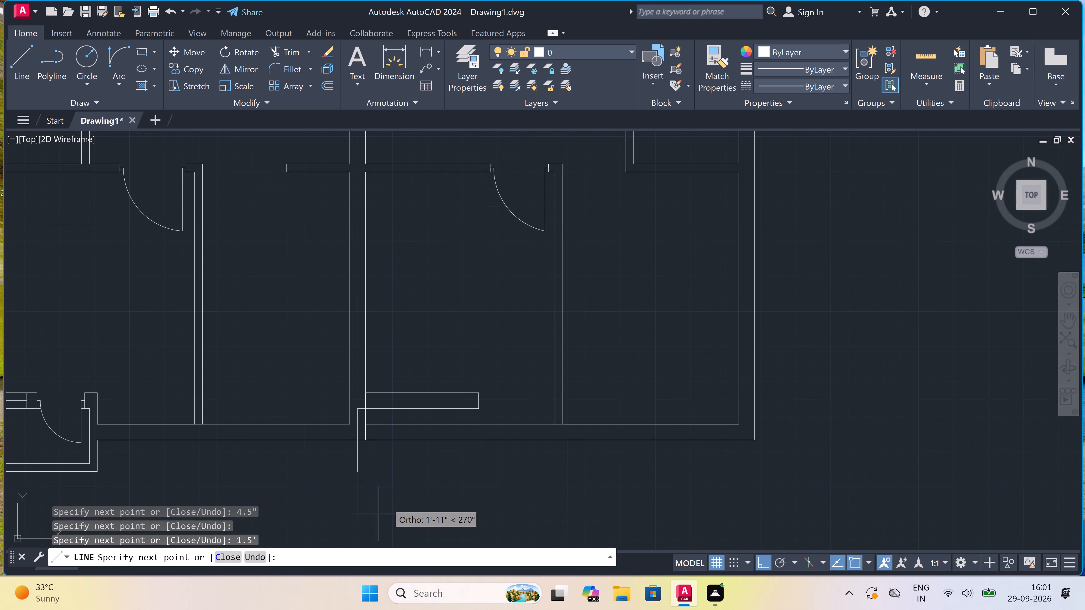
{"action": "scroll", "coordinate": [477, 465], "scroll_direction": "up", "scroll_amount": 2}
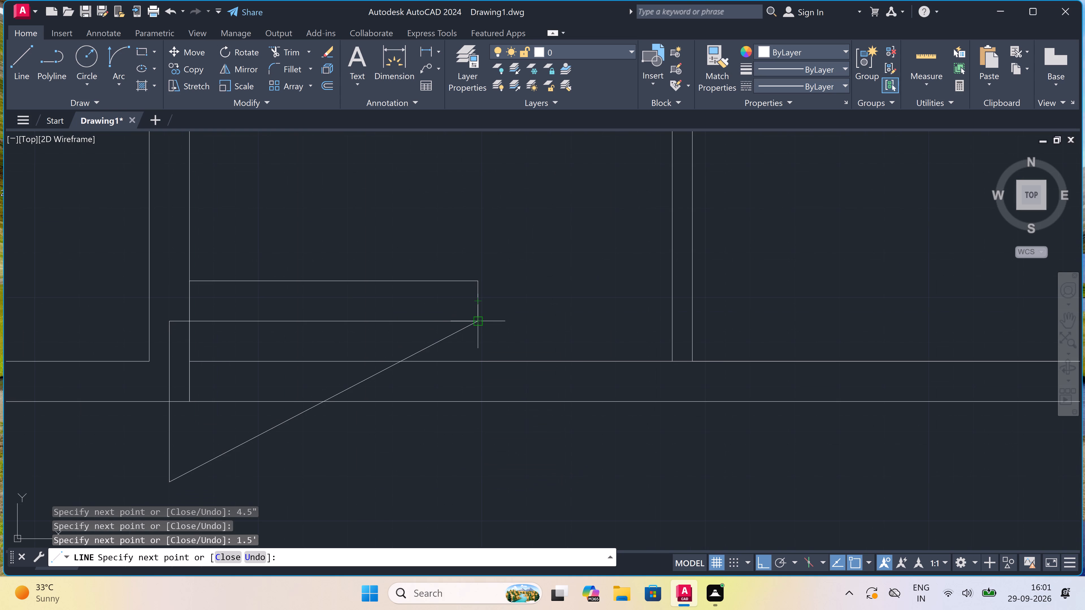
{"action": "left_click", "coordinate": [479, 483]}
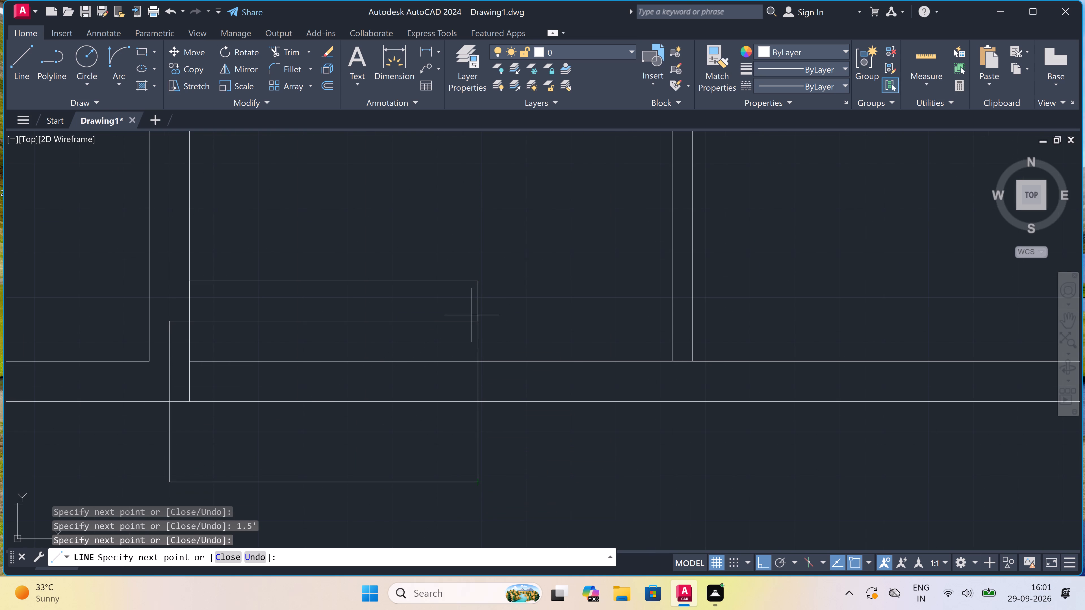
{"action": "left_click", "coordinate": [474, 325]}
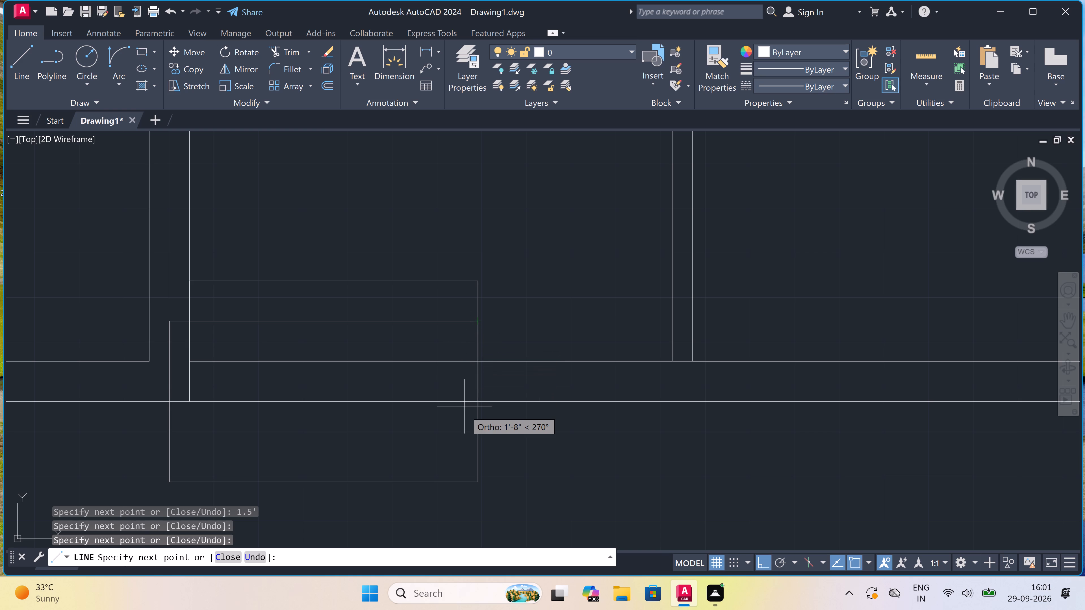
{"action": "key", "text": "Escape"}
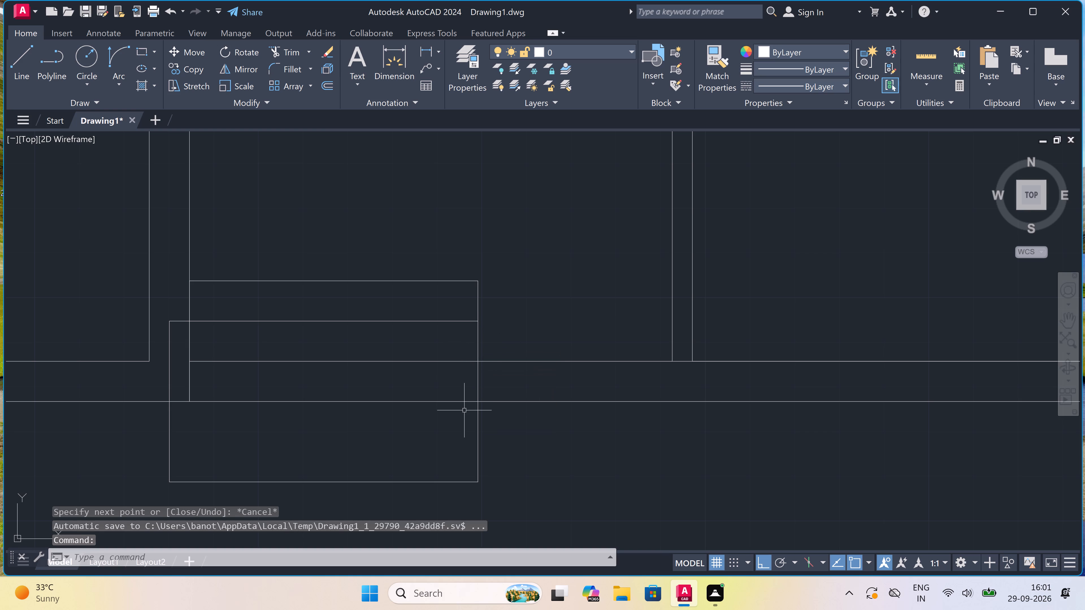
Draw a vertical line across the new 9" wall band, a short distance east of the central dividing wall.
{"action": "key", "text": "space"}
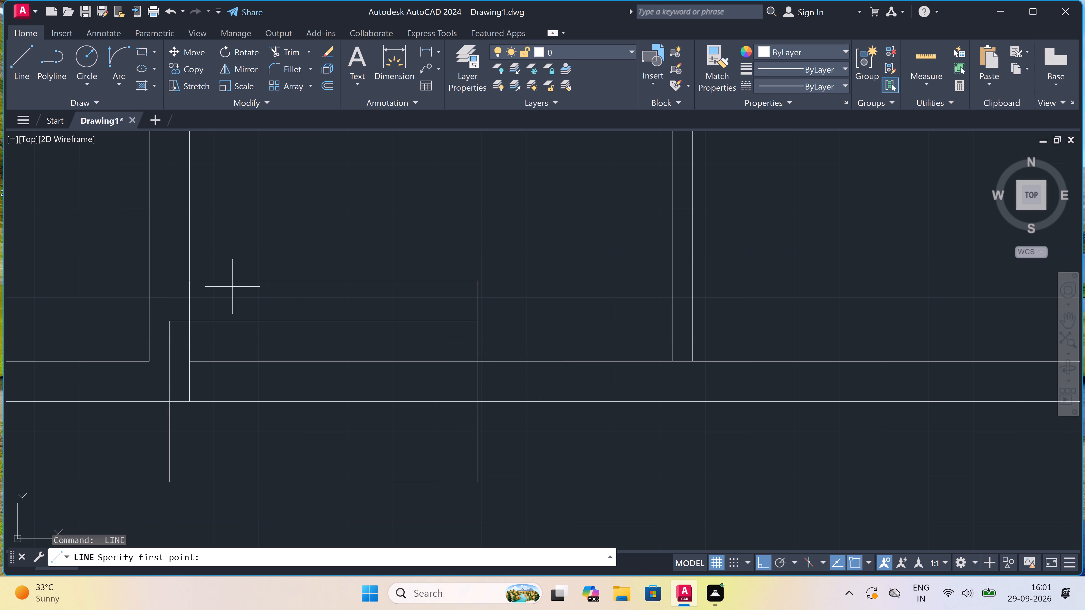
{"action": "left_click", "coordinate": [215, 281]}
{"action": "left_click", "coordinate": [214, 312]}
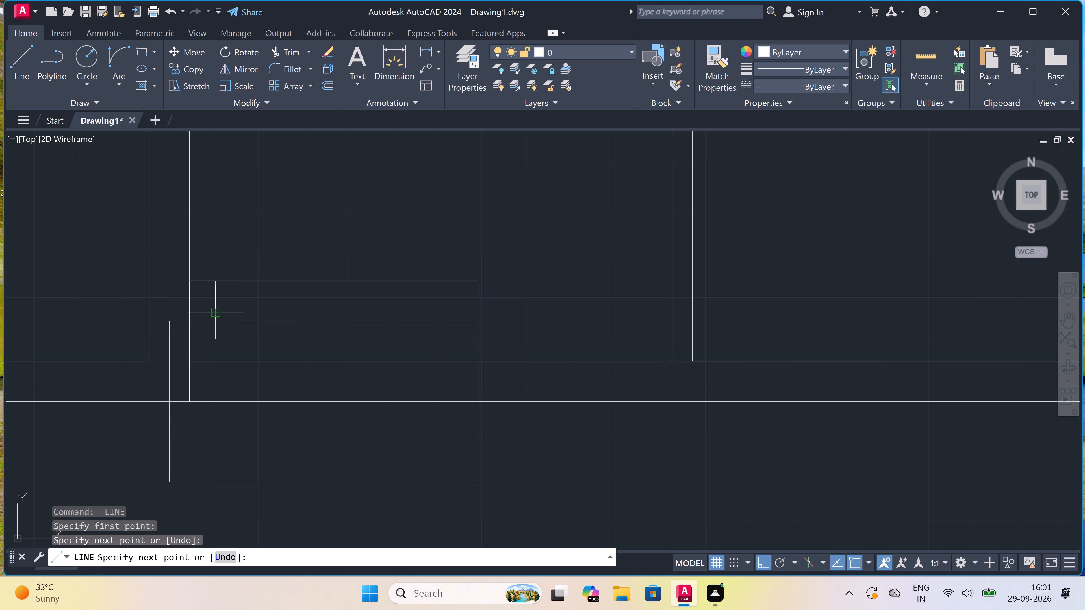
{"action": "scroll", "coordinate": [210, 325], "scroll_direction": "up", "scroll_amount": 3}
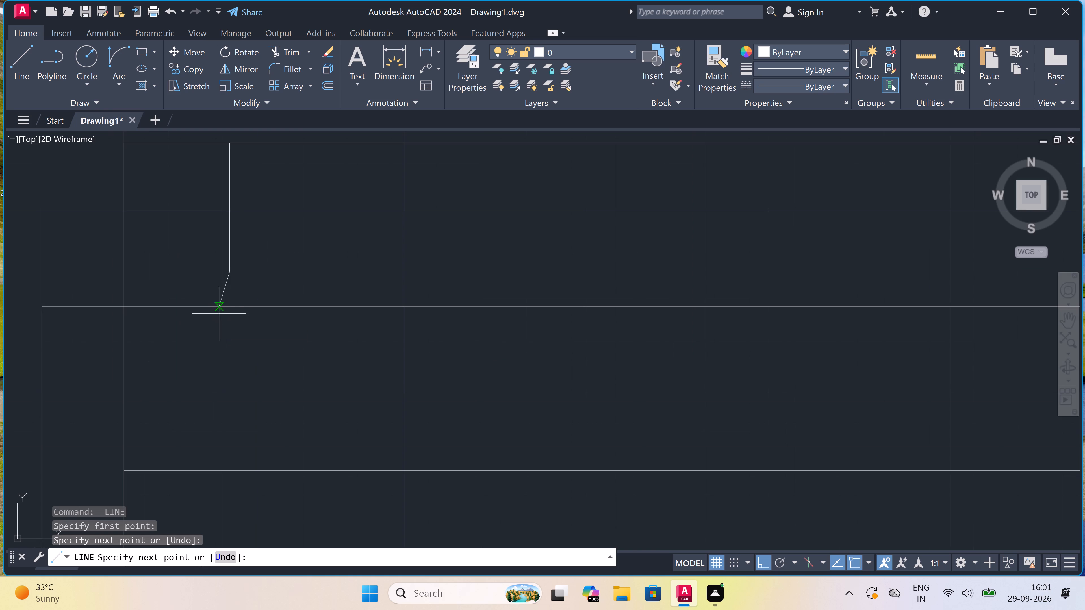
{"action": "left_click", "coordinate": [226, 303]}
{"action": "key", "text": "Escape"}
{"action": "scroll", "coordinate": [227, 305], "scroll_direction": "down", "scroll_amount": 2}
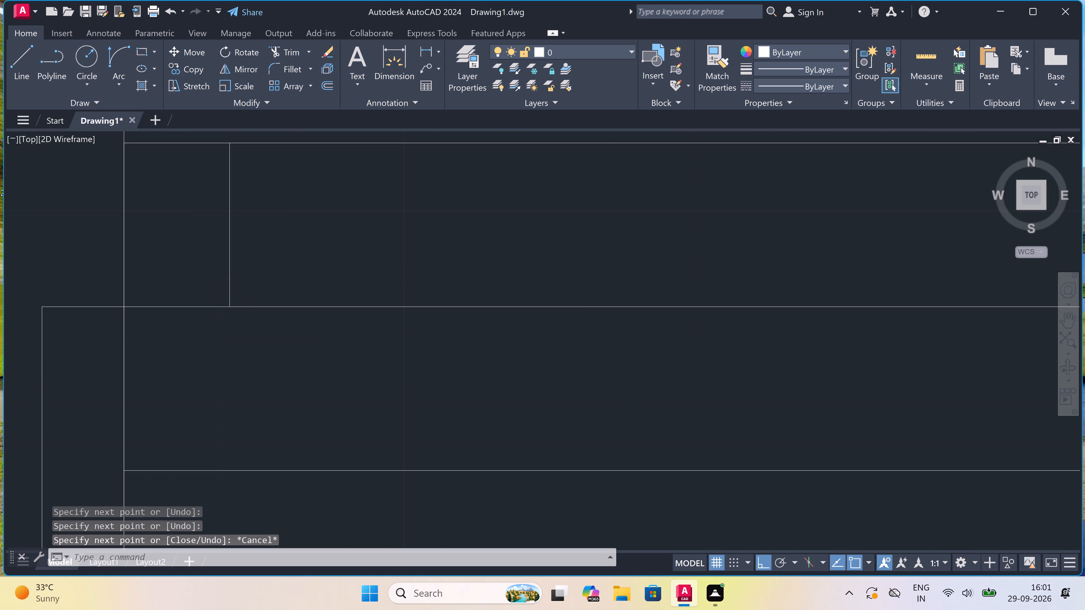
Draw a window in the 9" band just east of the first cross line, with two cross lines joined by a midline.
{"action": "key", "text": "space"}
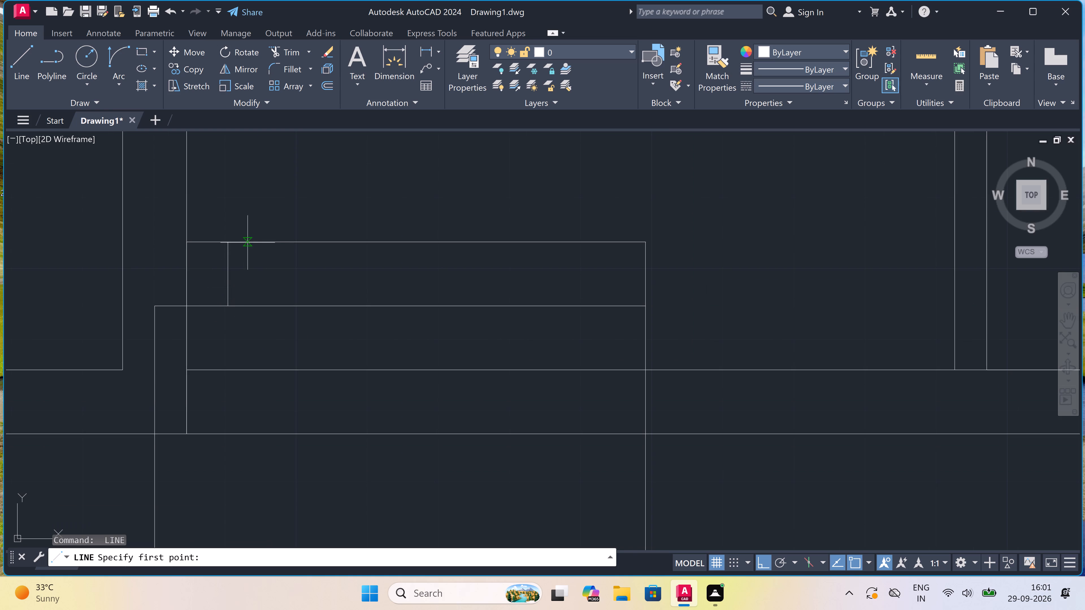
{"action": "left_click_drag", "start_coordinate": [264, 241], "coordinate": [264, 244]}
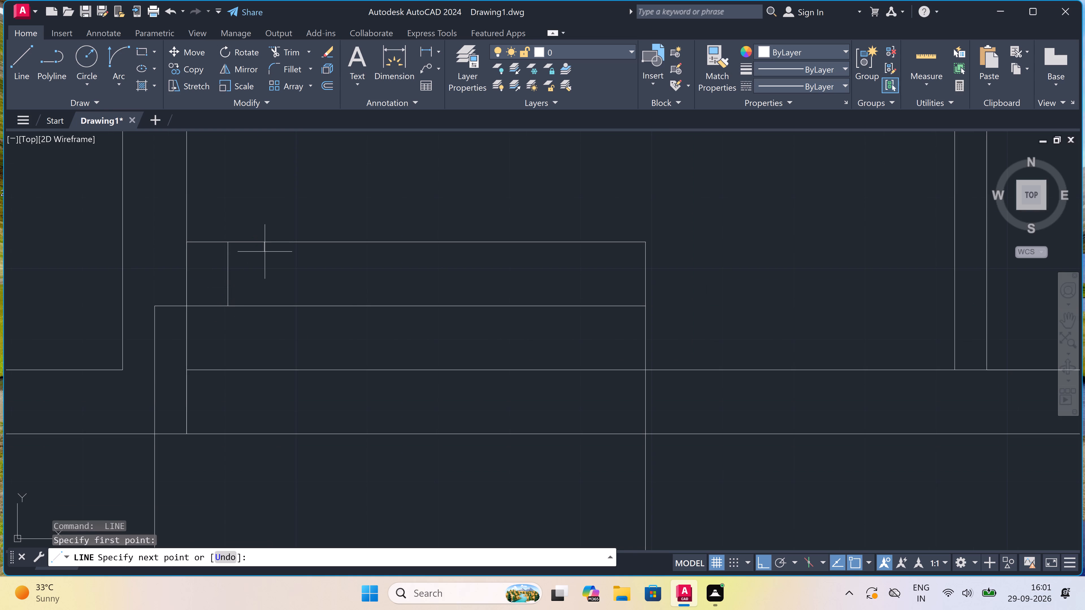
{"action": "left_click", "coordinate": [264, 302]}
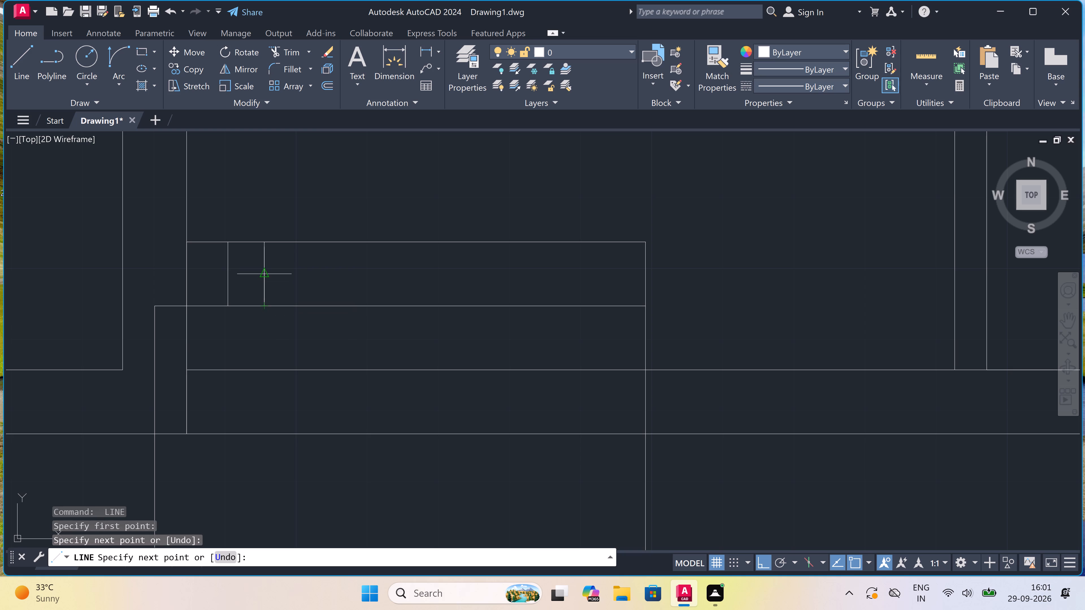
{"action": "left_click", "coordinate": [264, 277]}
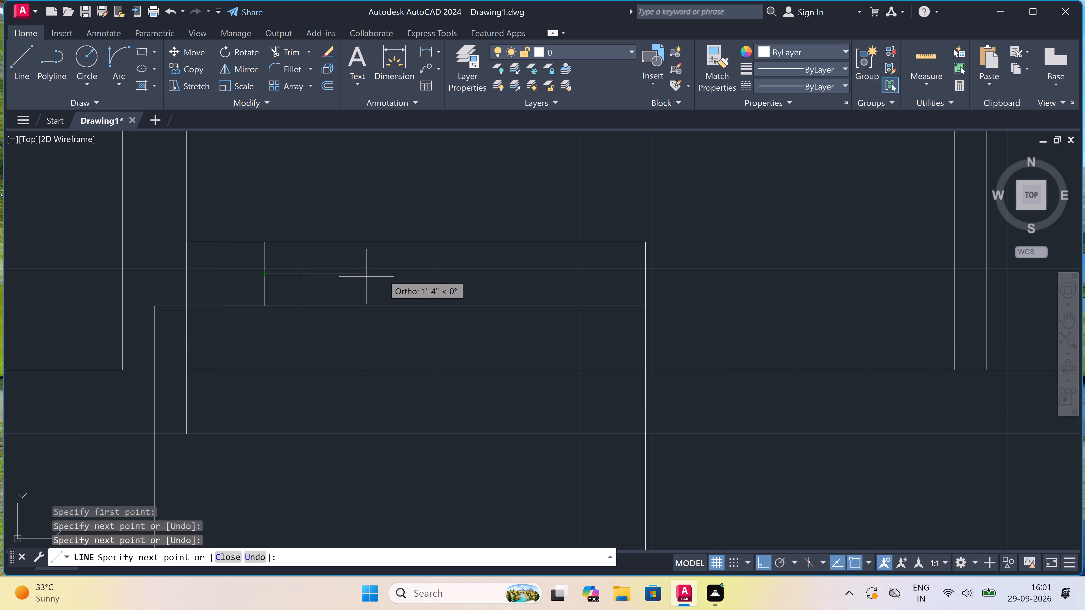
{"action": "left_click", "coordinate": [392, 275]}
{"action": "left_click", "coordinate": [392, 245]}
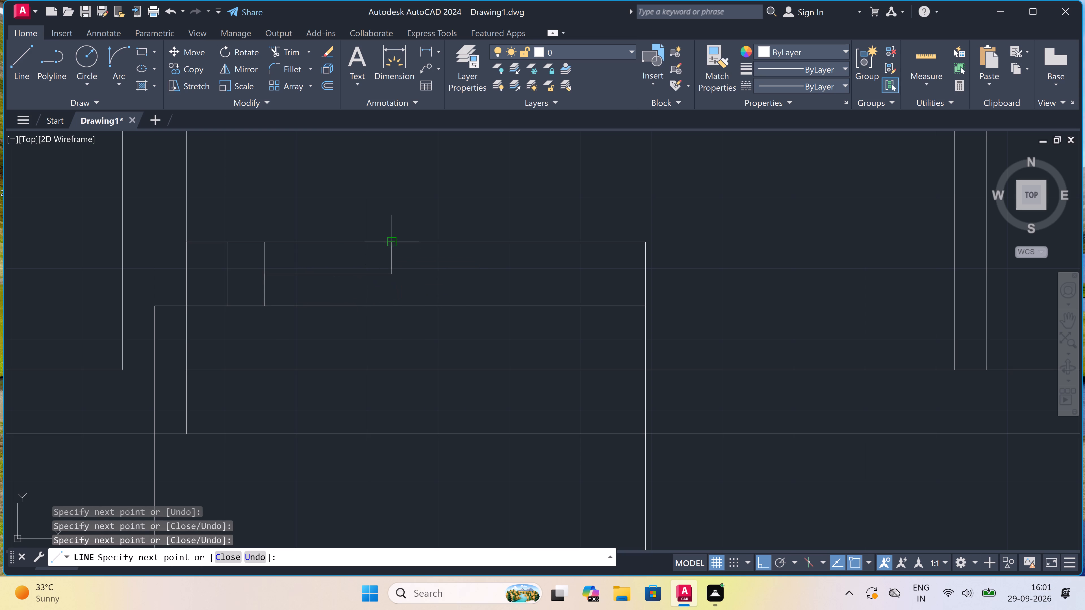
{"action": "left_click", "coordinate": [393, 306]}
{"action": "key", "text": "Escape"}
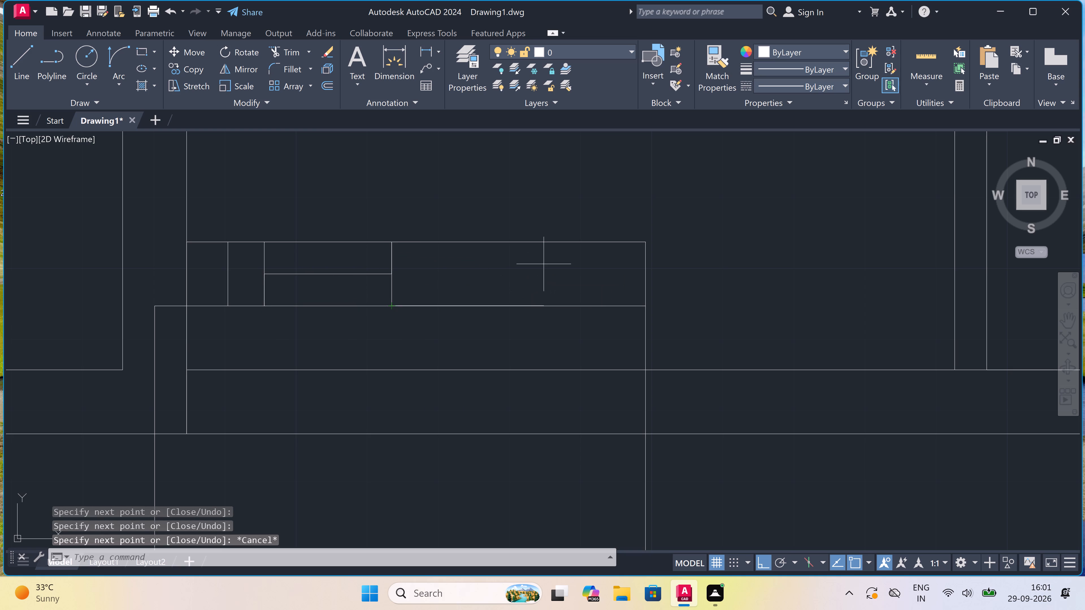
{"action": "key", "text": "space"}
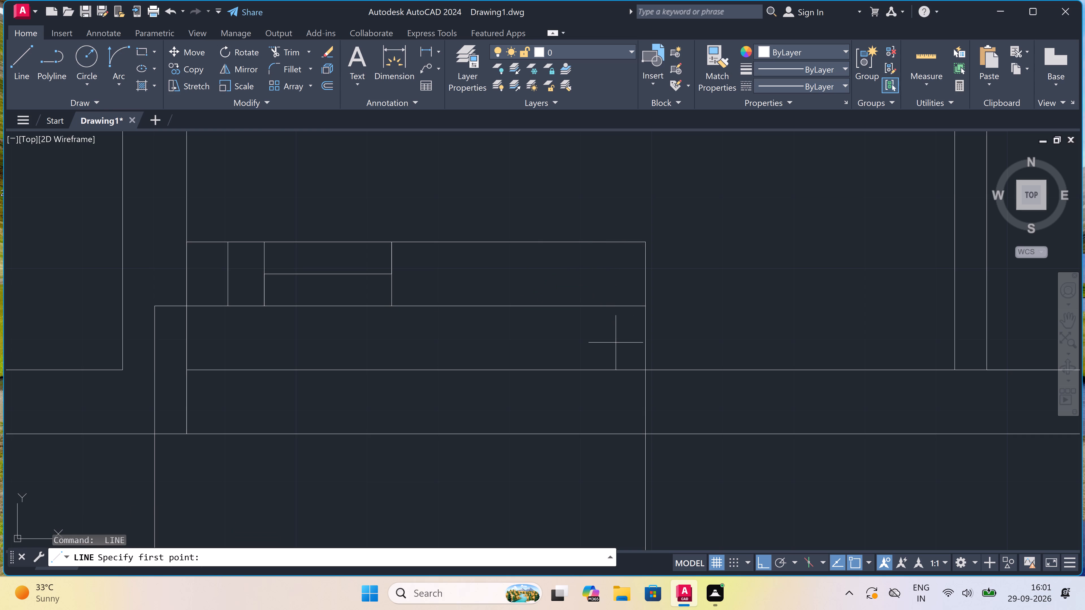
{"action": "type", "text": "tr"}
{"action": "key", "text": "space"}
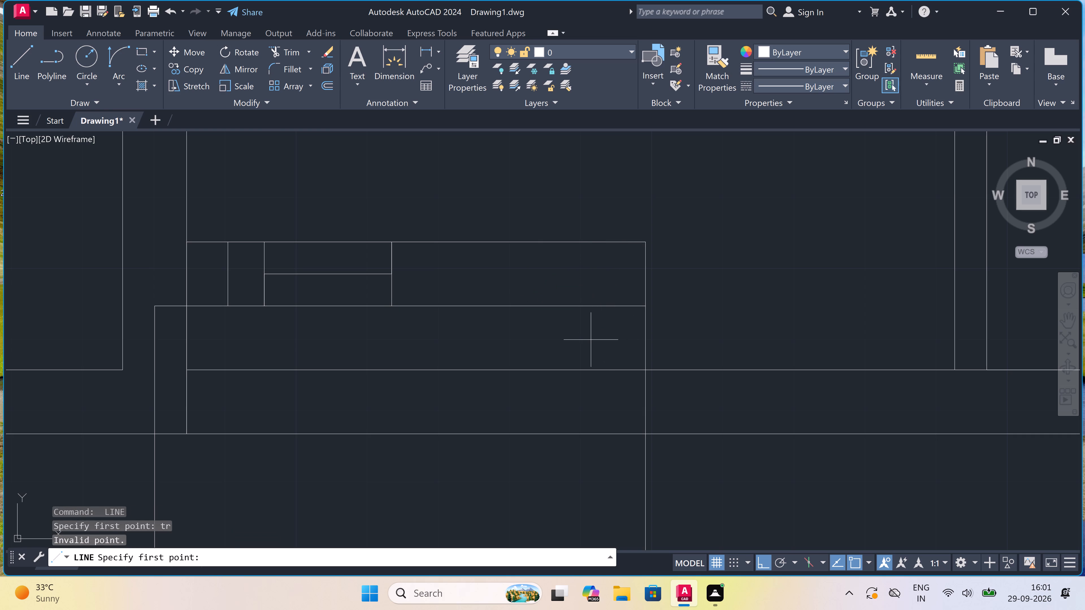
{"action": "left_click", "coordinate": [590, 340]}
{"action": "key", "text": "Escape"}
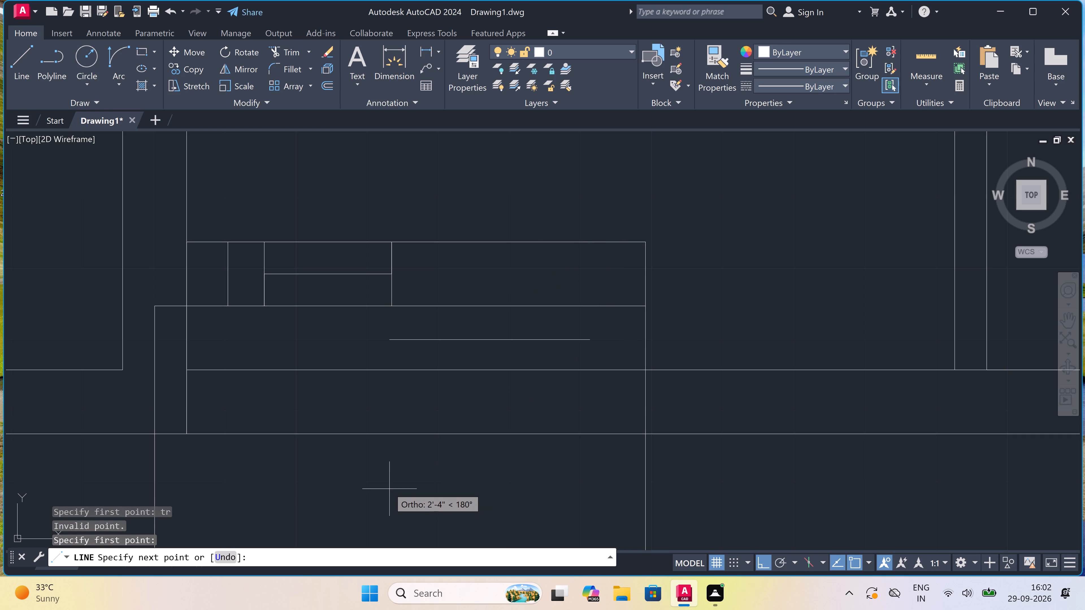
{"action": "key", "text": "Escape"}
Trim both south wall lines where they cross the new recess, up to its east and west lines.
{"action": "type", "text": "tr"}
{"action": "key", "text": "space"}
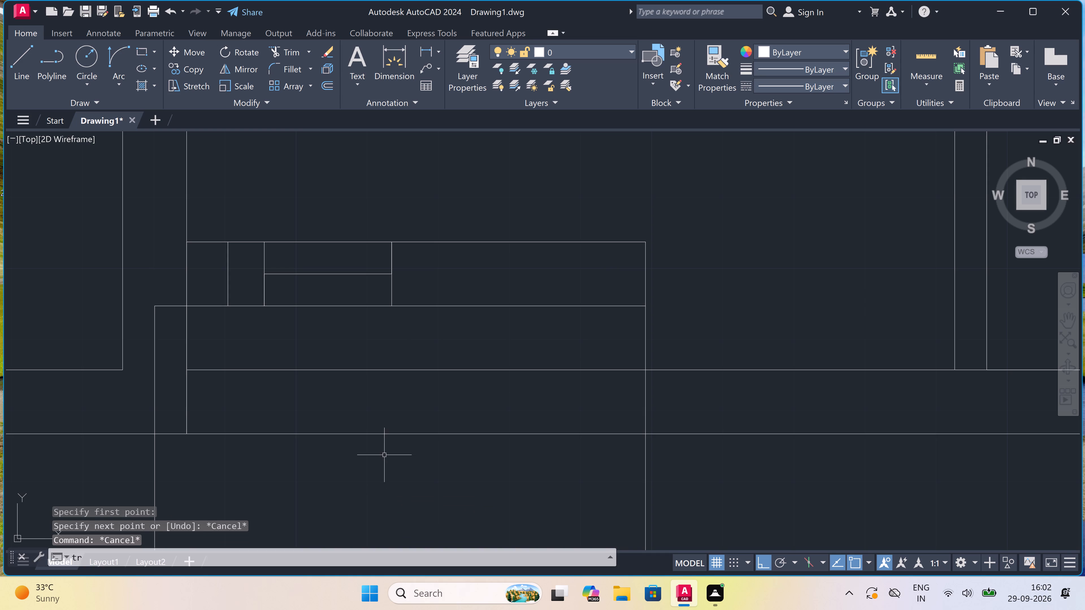
{"action": "left_click_drag", "start_coordinate": [385, 353], "coordinate": [385, 356]}
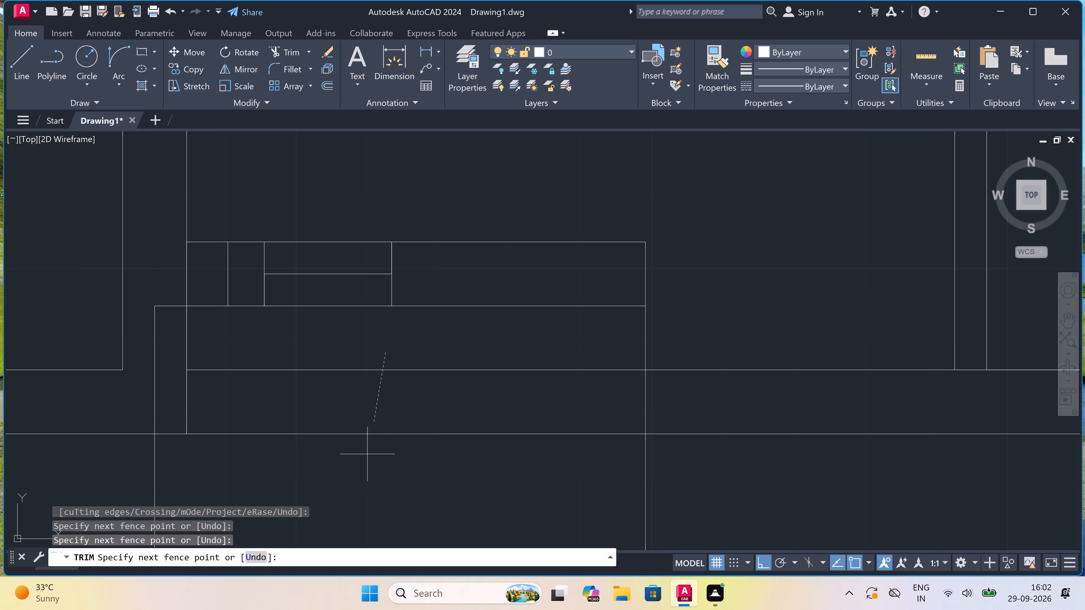
{"action": "left_click", "coordinate": [357, 492]}
{"action": "scroll", "coordinate": [321, 438], "scroll_direction": "down", "scroll_amount": 1}
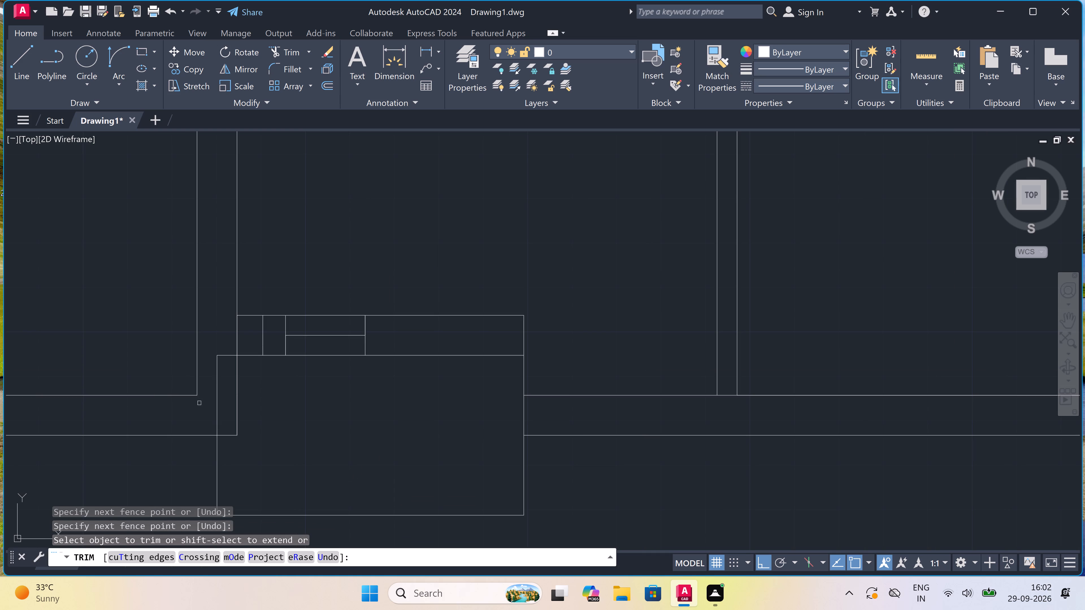
Trim the overlapping wall and recess lines where the central dividing wall meets the recess, between the 9" band and the outer wall line.
{"action": "left_click", "coordinate": [228, 439]}
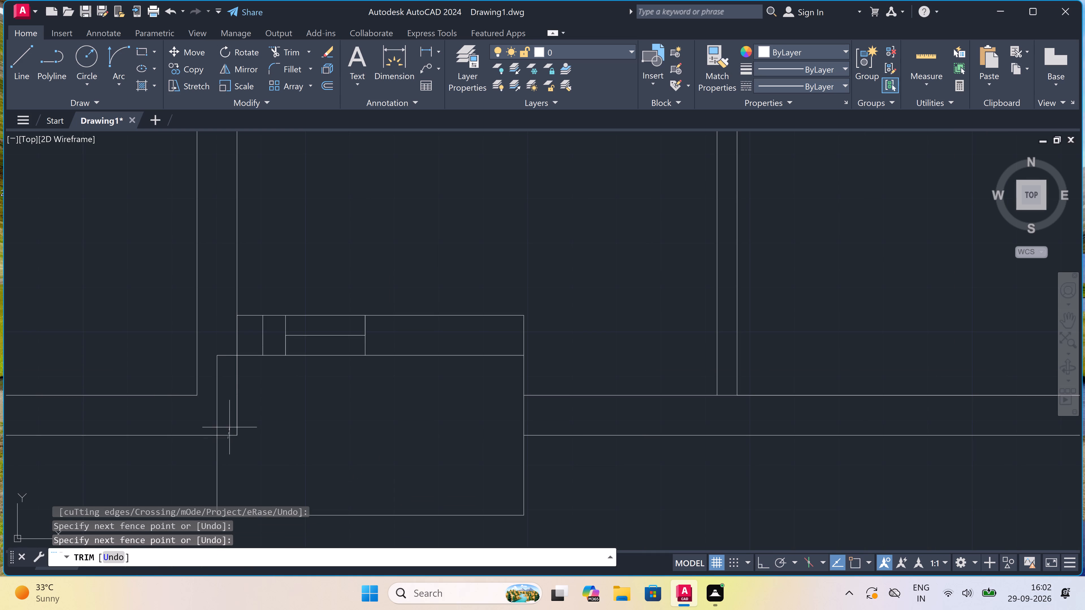
{"action": "left_click", "coordinate": [222, 348]}
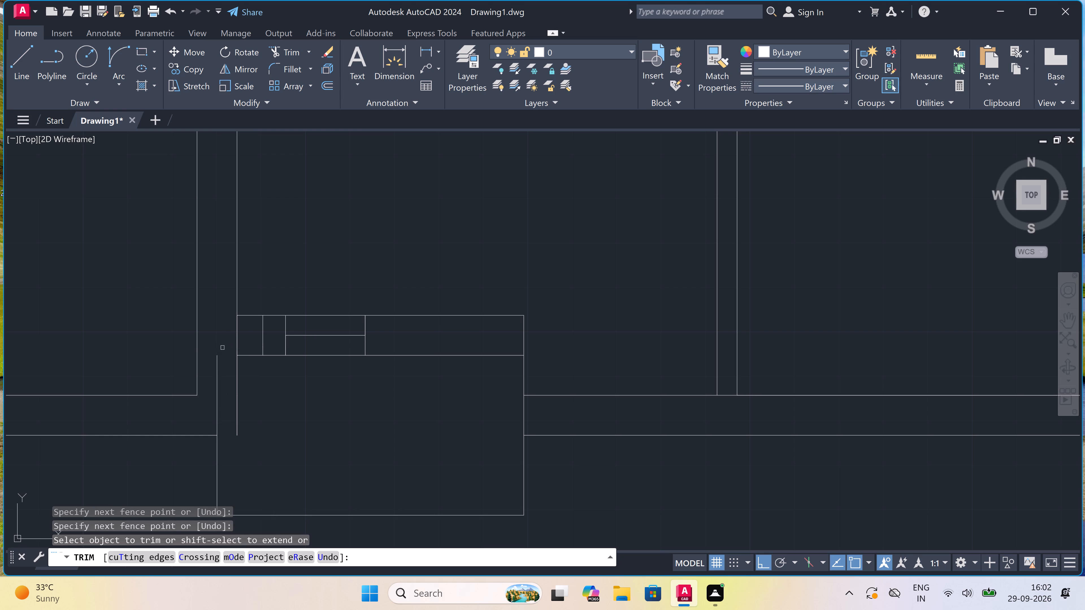
{"action": "left_click", "coordinate": [220, 380]}
{"action": "left_click", "coordinate": [211, 400]}
{"action": "left_click", "coordinate": [243, 394]}
{"action": "left_click", "coordinate": [226, 395]}
{"action": "left_click", "coordinate": [236, 414]}
{"action": "left_click", "coordinate": [256, 415]}
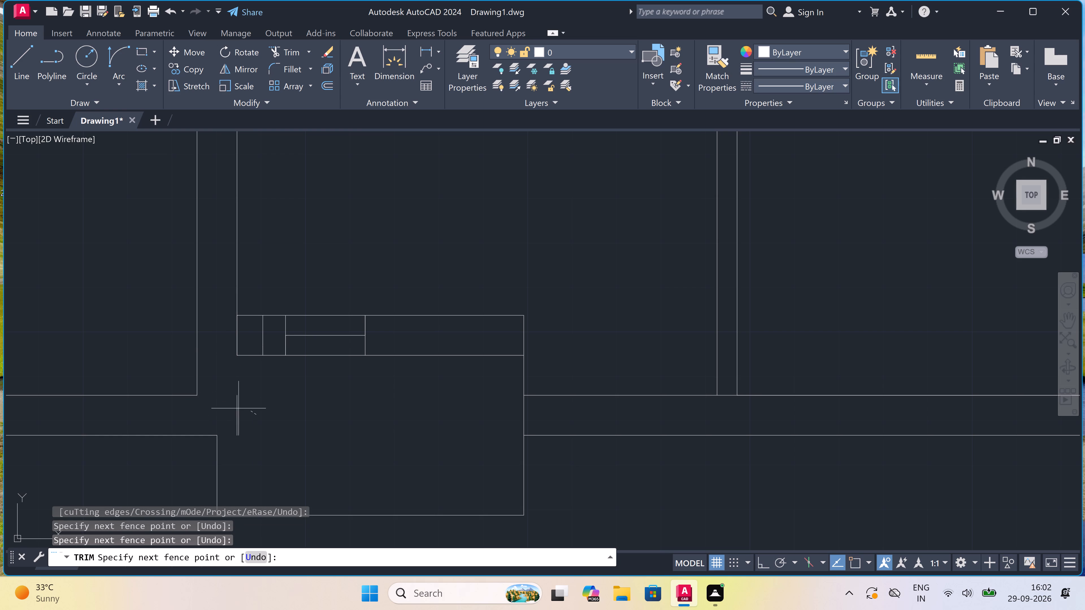
{"action": "left_click", "coordinate": [213, 410]}
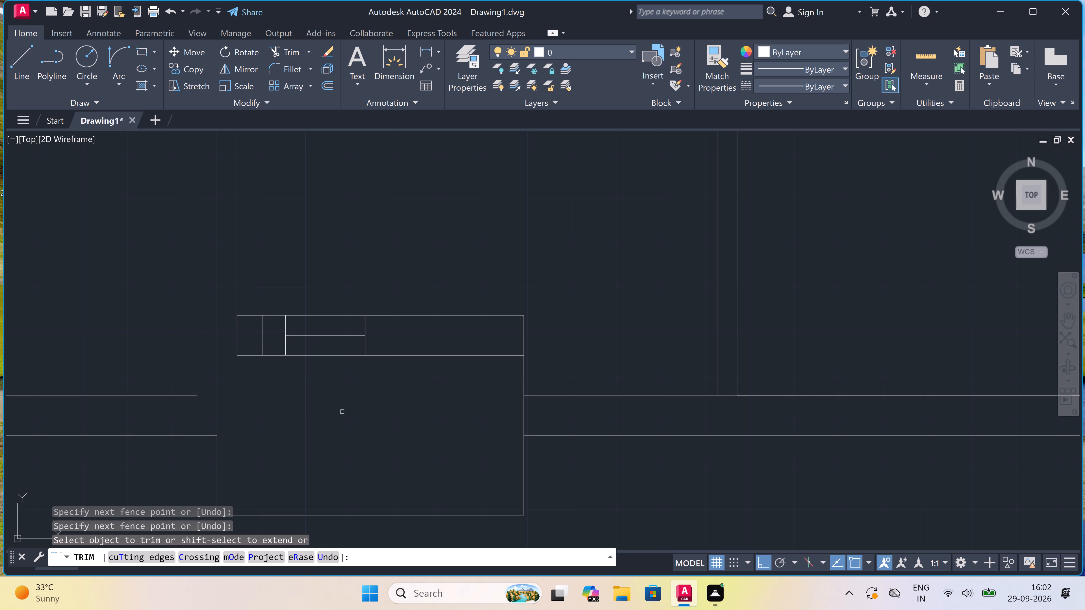
{"action": "scroll", "coordinate": [342, 412], "scroll_direction": "down", "scroll_amount": 2}
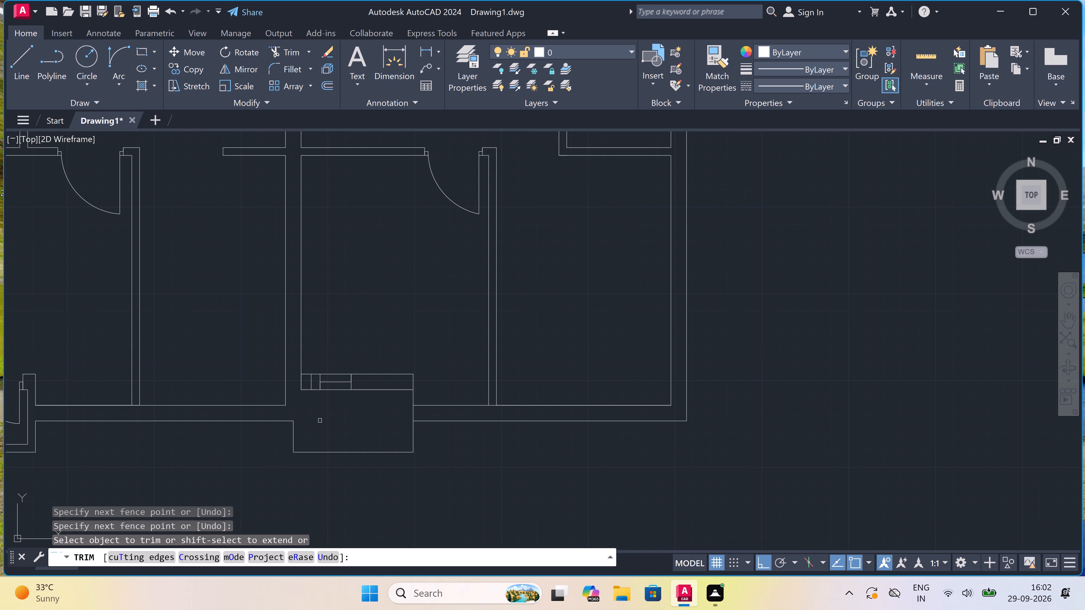
{"action": "scroll", "coordinate": [288, 412], "scroll_direction": "up", "scroll_amount": 3}
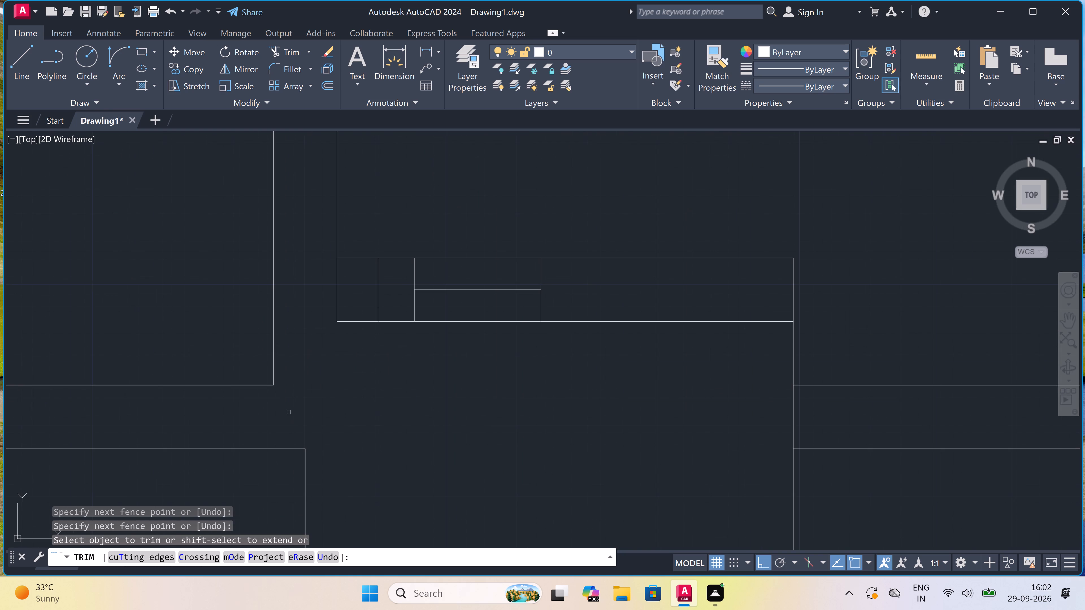
{"action": "key", "text": "Escape"}
Draw a line from the band's southwest corner south to the outer wall line's level, then west to the recess's northwest corner.
{"action": "type", "text": "l"}
{"action": "key", "text": "space"}
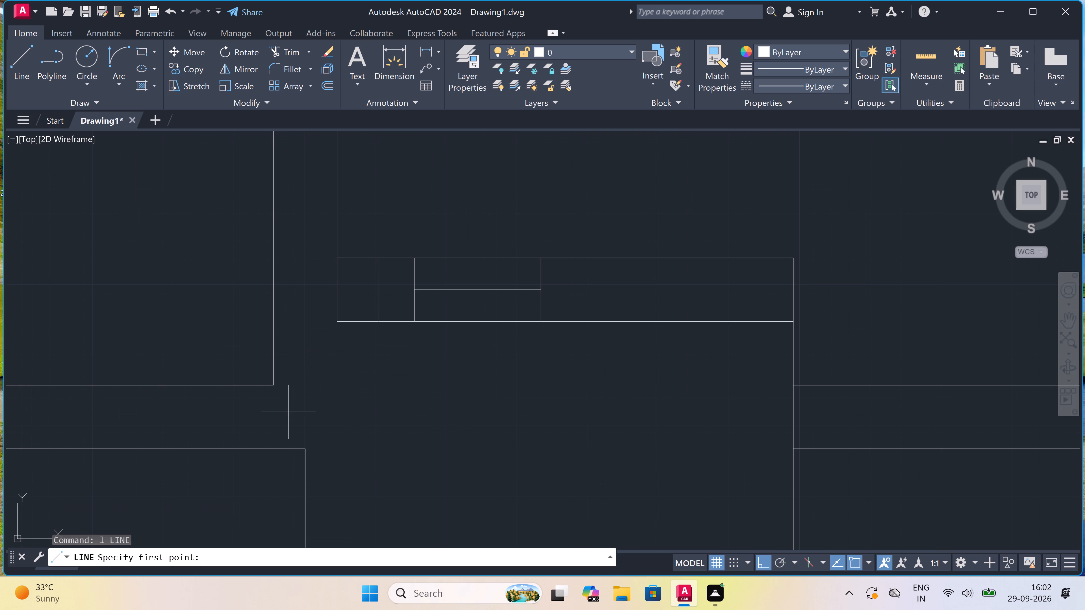
{"action": "left_click", "coordinate": [337, 323]}
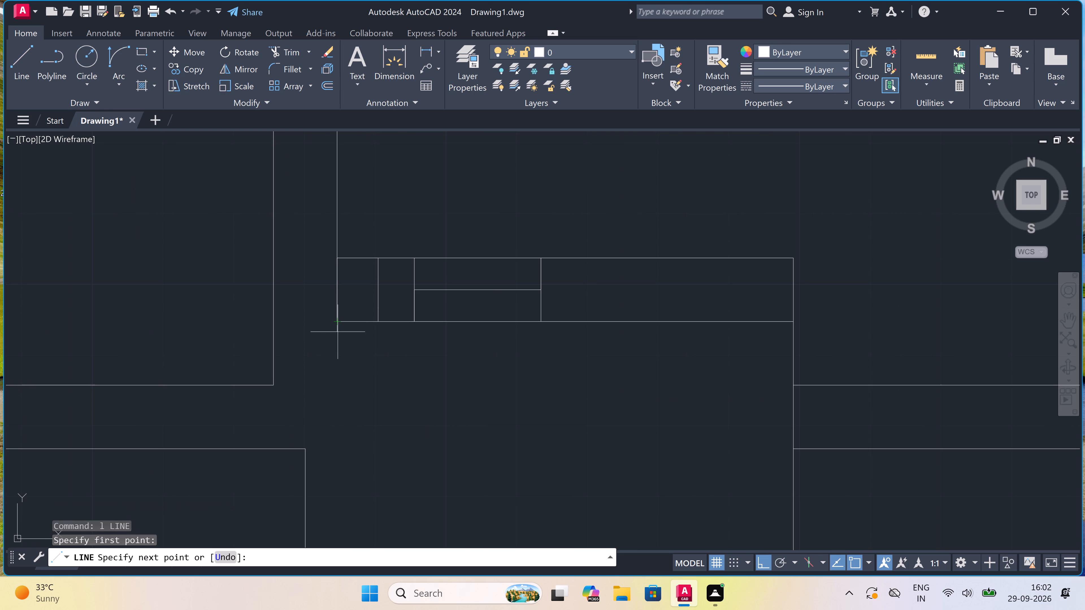
{"action": "scroll", "coordinate": [316, 467], "scroll_direction": "up", "scroll_amount": 2}
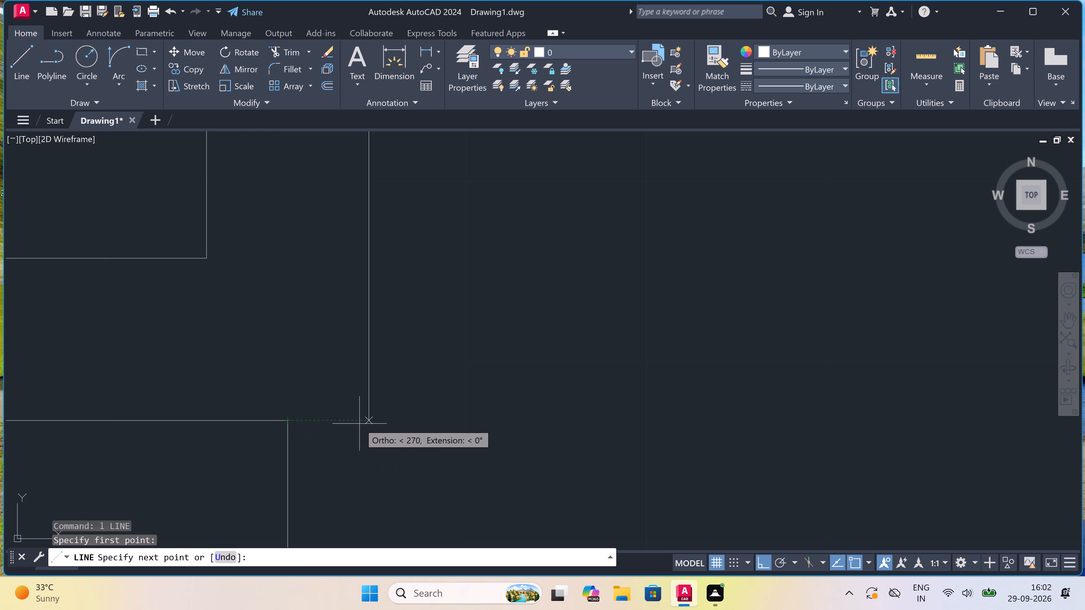
{"action": "left_click", "coordinate": [359, 424]}
{"action": "left_click", "coordinate": [288, 421]}
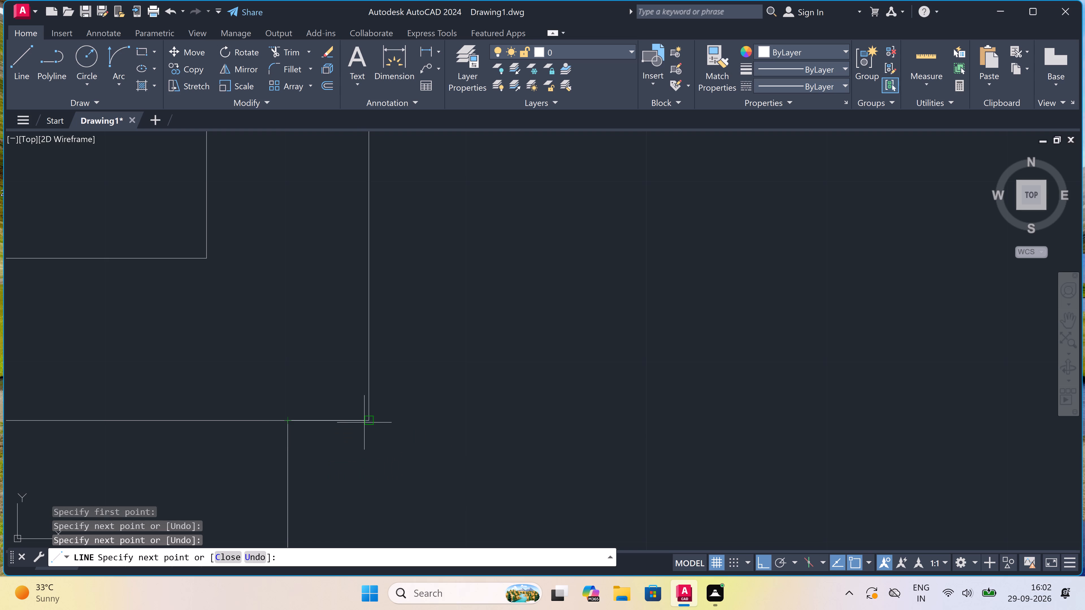
{"action": "scroll", "coordinate": [364, 422], "scroll_direction": "down", "scroll_amount": 3}
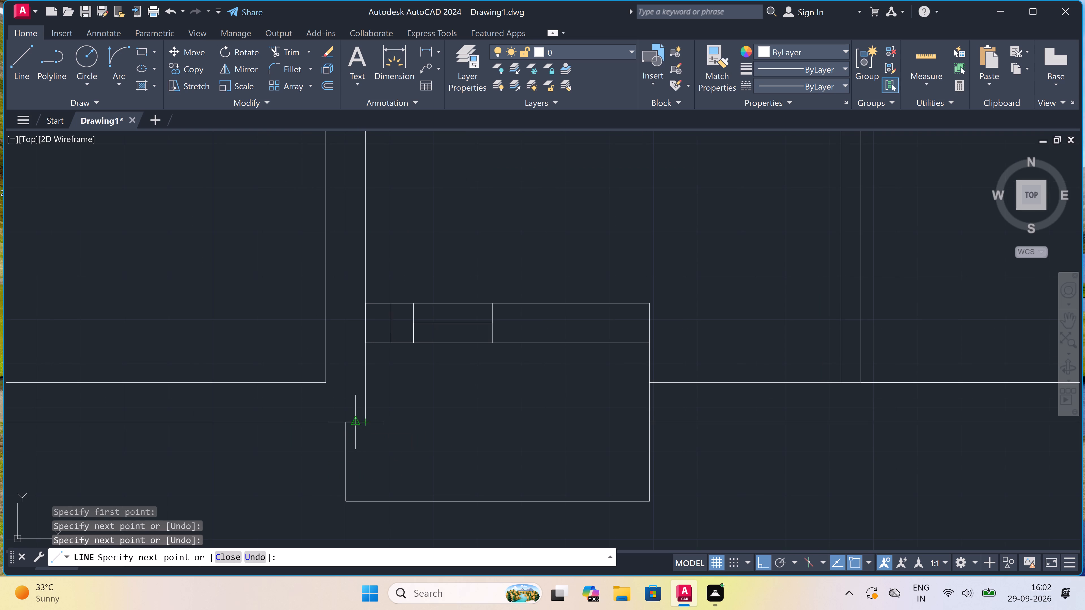
{"action": "key", "text": "Escape"}
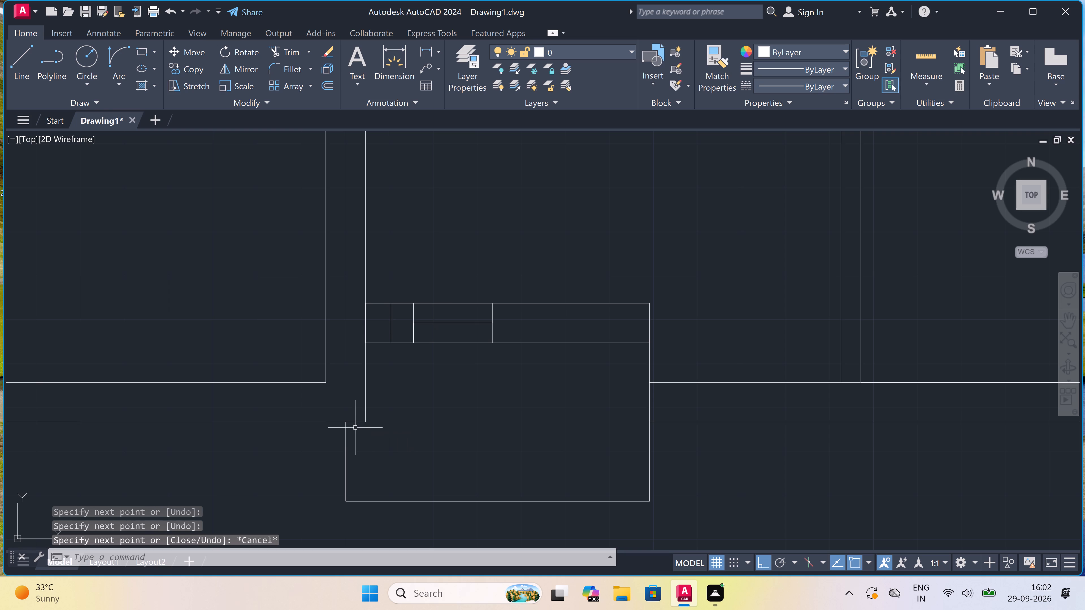
Draw the recess's inner outline: south to its bottom line, 4.5" north, east to its east line, 4.5" west, and north to the band.
{"action": "key", "text": "space"}
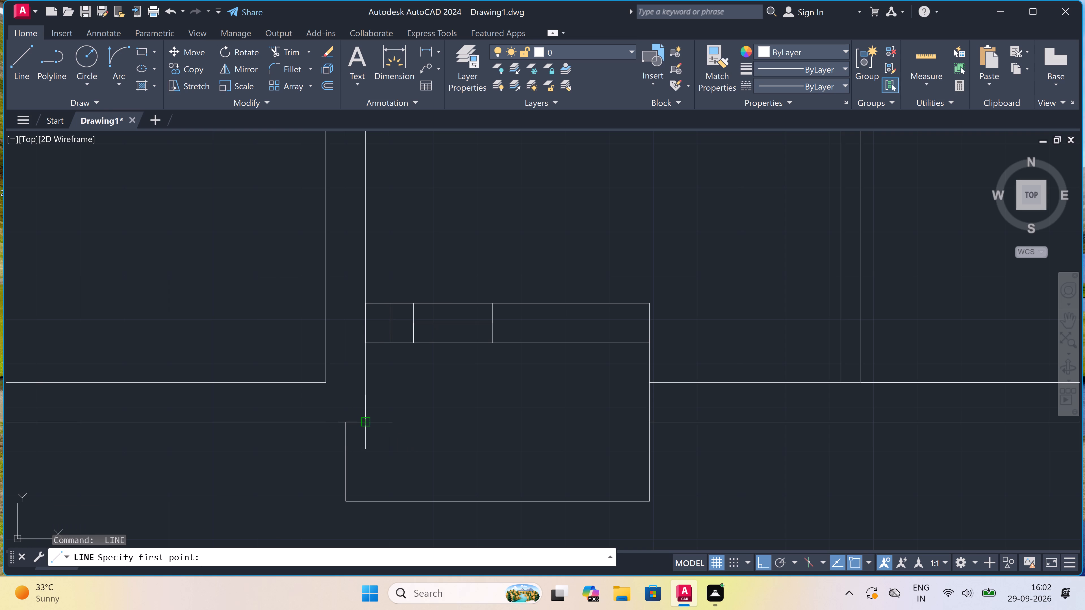
{"action": "left_click", "coordinate": [362, 424]}
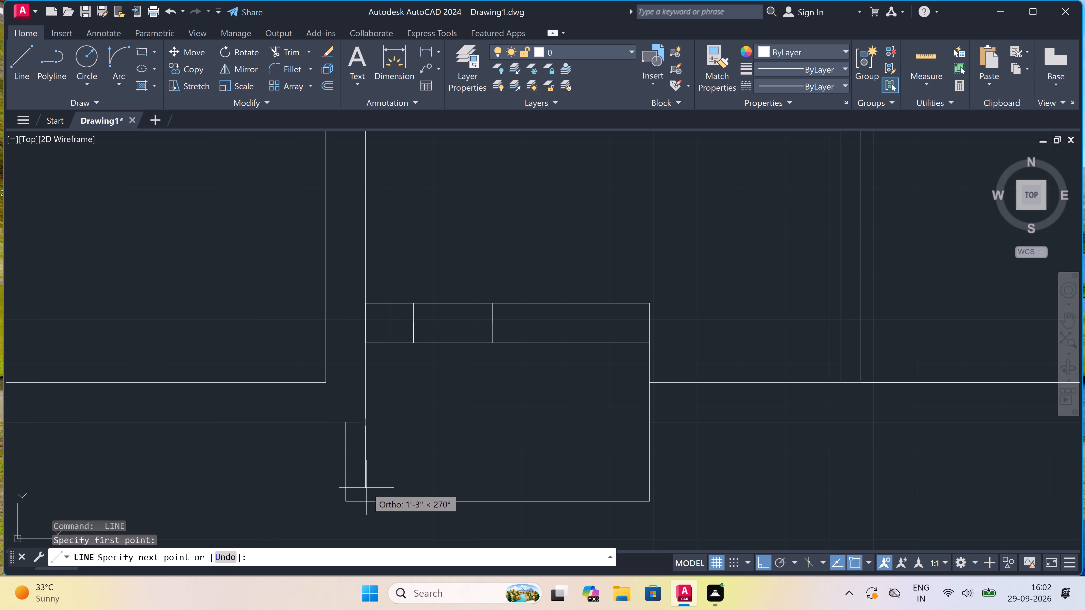
{"action": "left_click", "coordinate": [367, 503]}
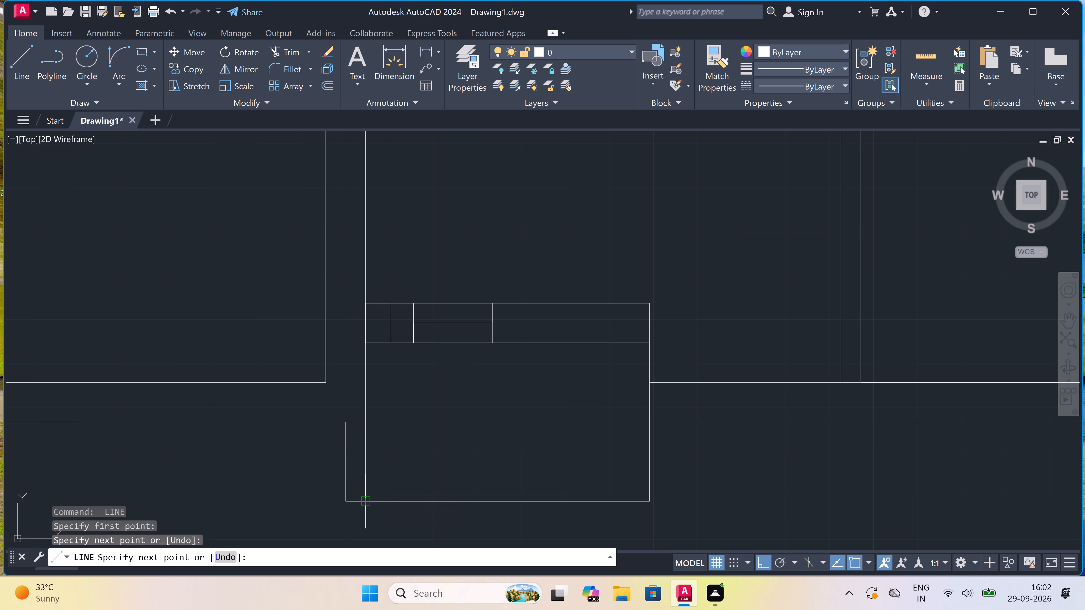
{"action": "type", "text": "4.5\""}
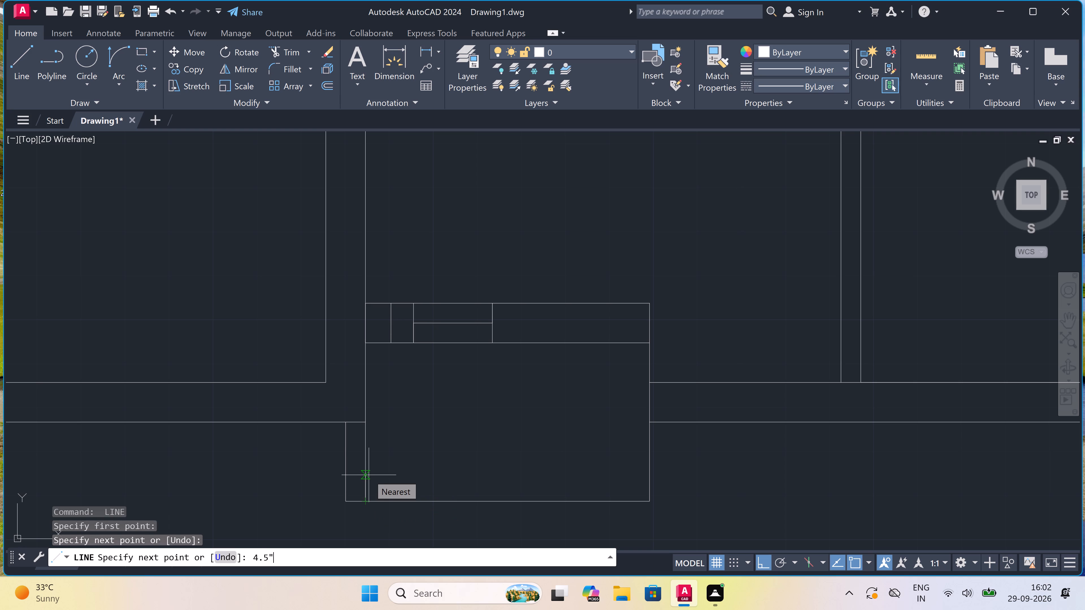
{"action": "key", "text": "space"}
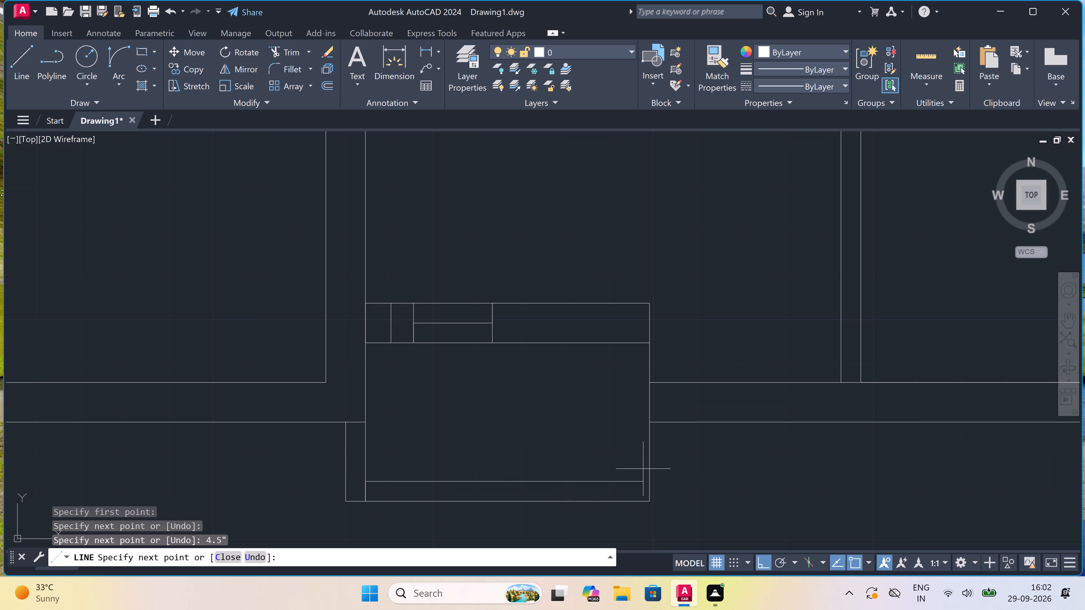
{"action": "left_click", "coordinate": [648, 483]}
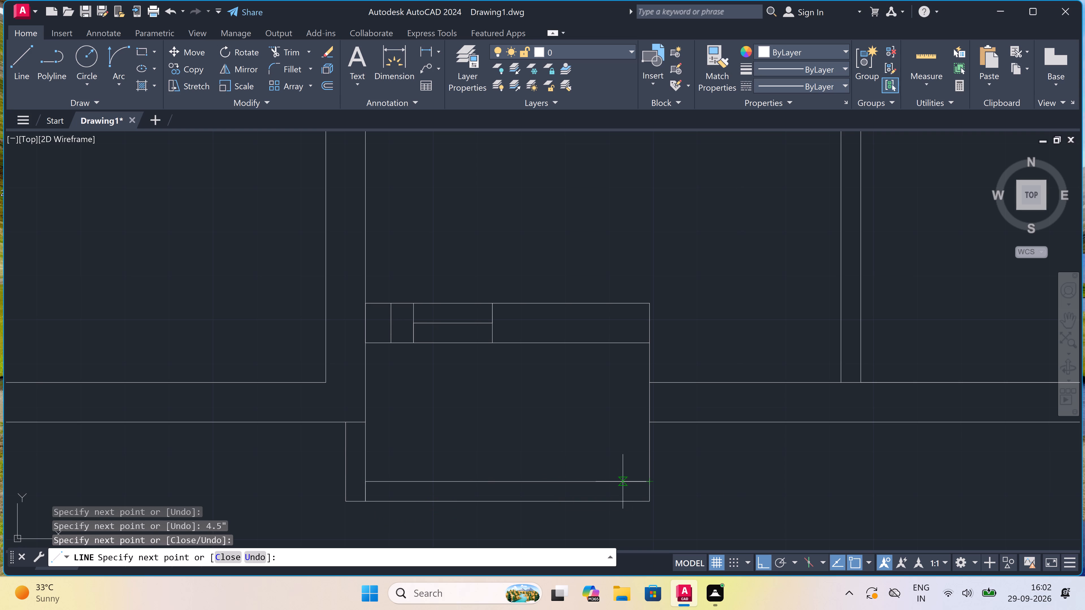
{"action": "key", "text": "4"}
{"action": "type", "text": ".5\""}
{"action": "key", "text": "space"}
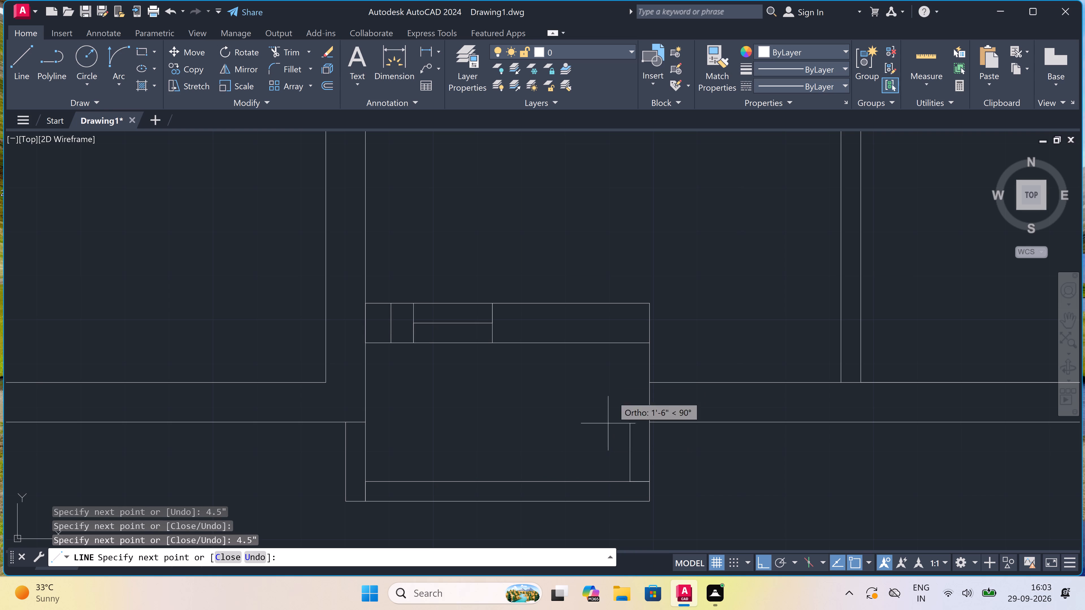
{"action": "left_click", "coordinate": [628, 341]}
{"action": "key", "text": "Escape"}
Draw two cross lines for a door opening in the band east of the window, with a 2" stub running east from the west one's midpoint.
{"action": "key", "text": "space"}
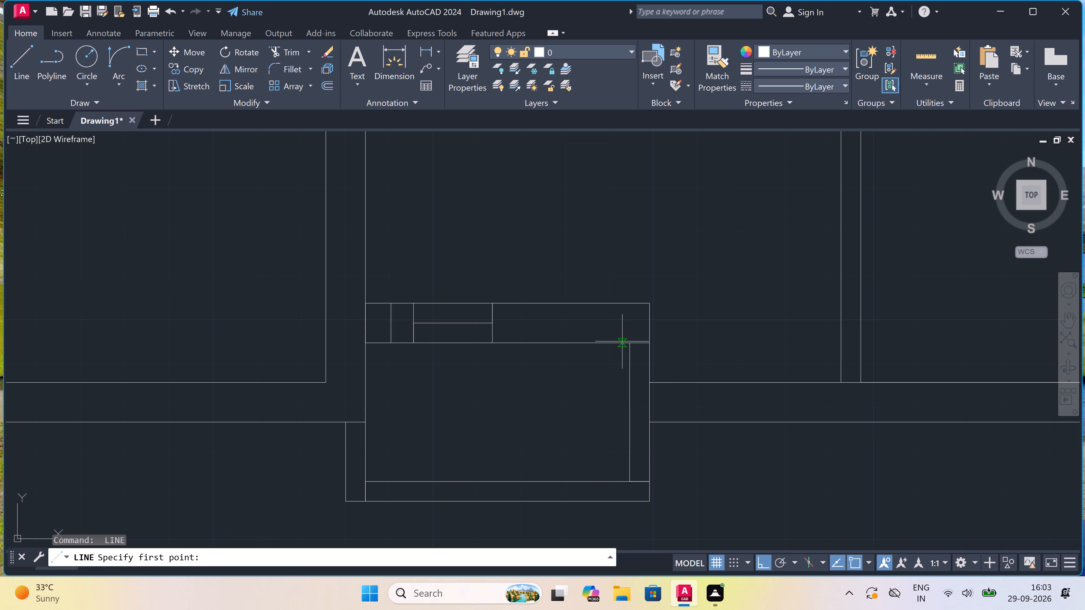
{"action": "left_click", "coordinate": [612, 344]}
{"action": "left_click", "coordinate": [610, 306]}
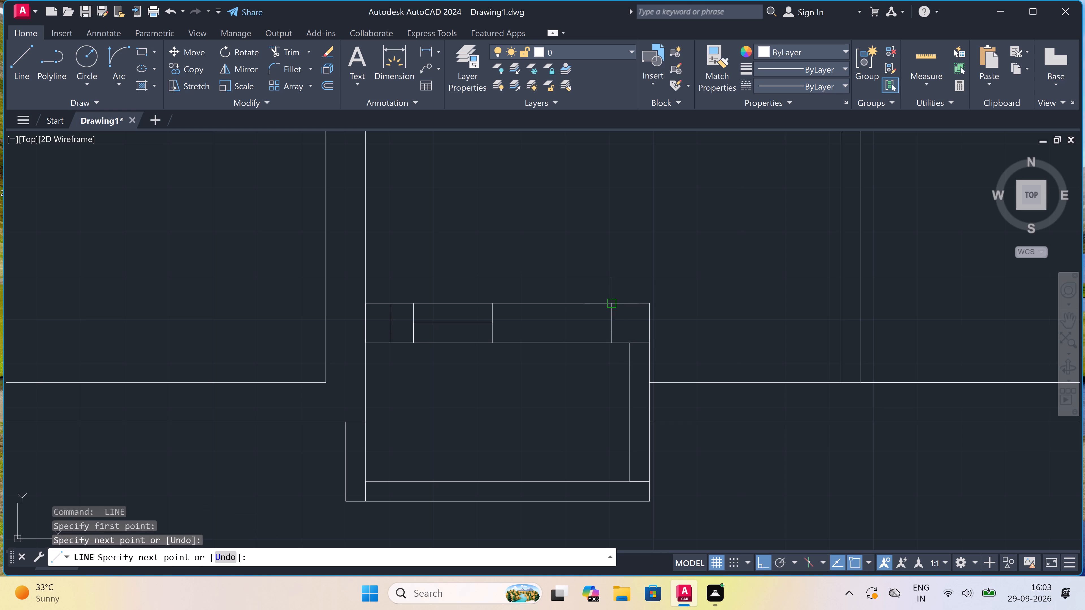
{"action": "key", "text": "Escape"}
{"action": "key", "text": "space"}
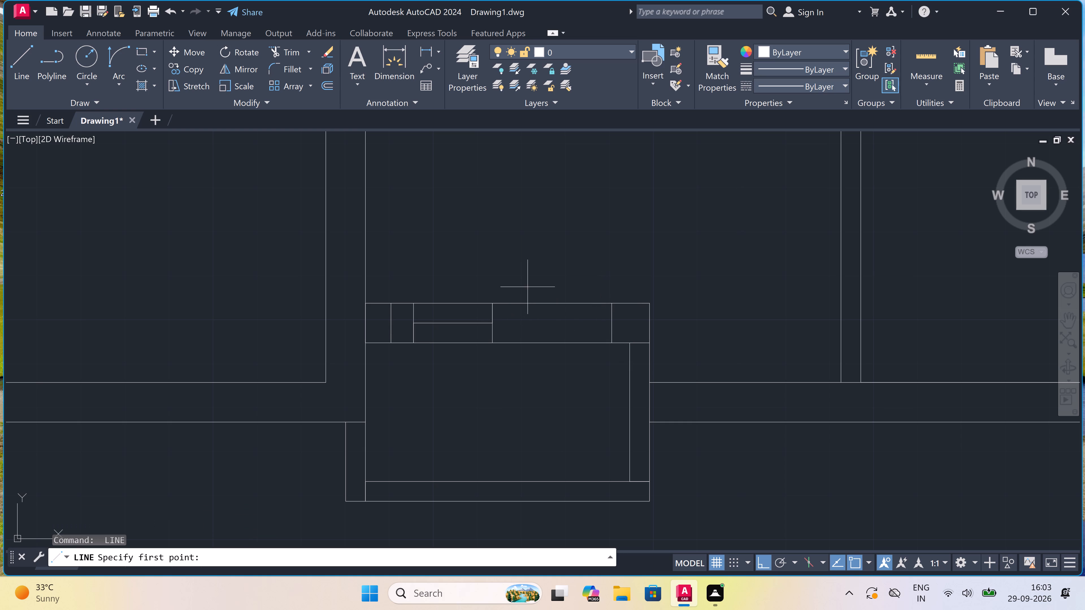
{"action": "left_click", "coordinate": [518, 304]}
{"action": "left_click", "coordinate": [520, 345]}
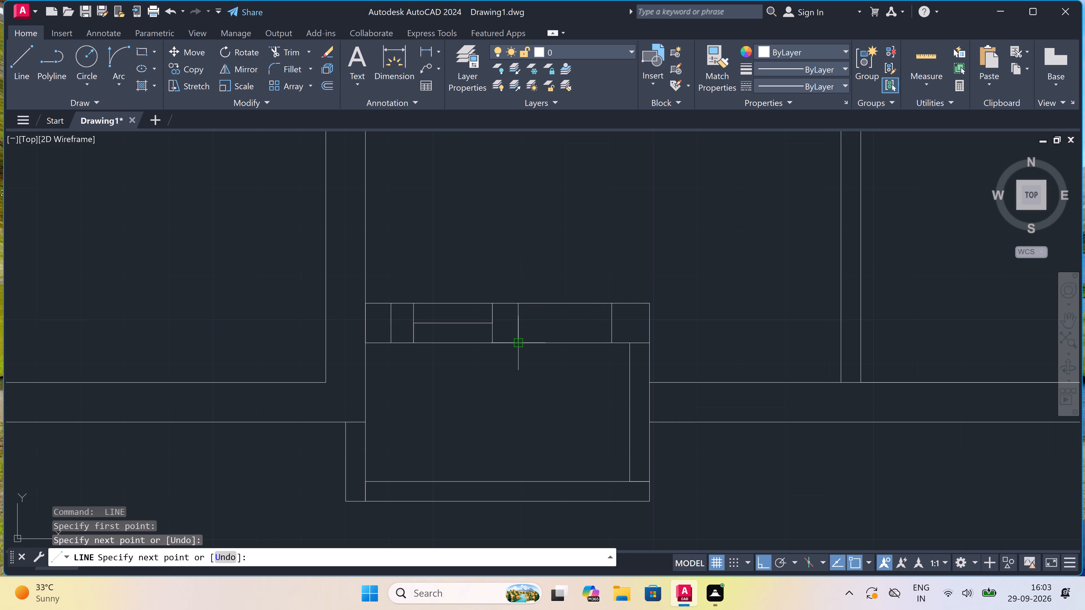
{"action": "left_click", "coordinate": [518, 325]}
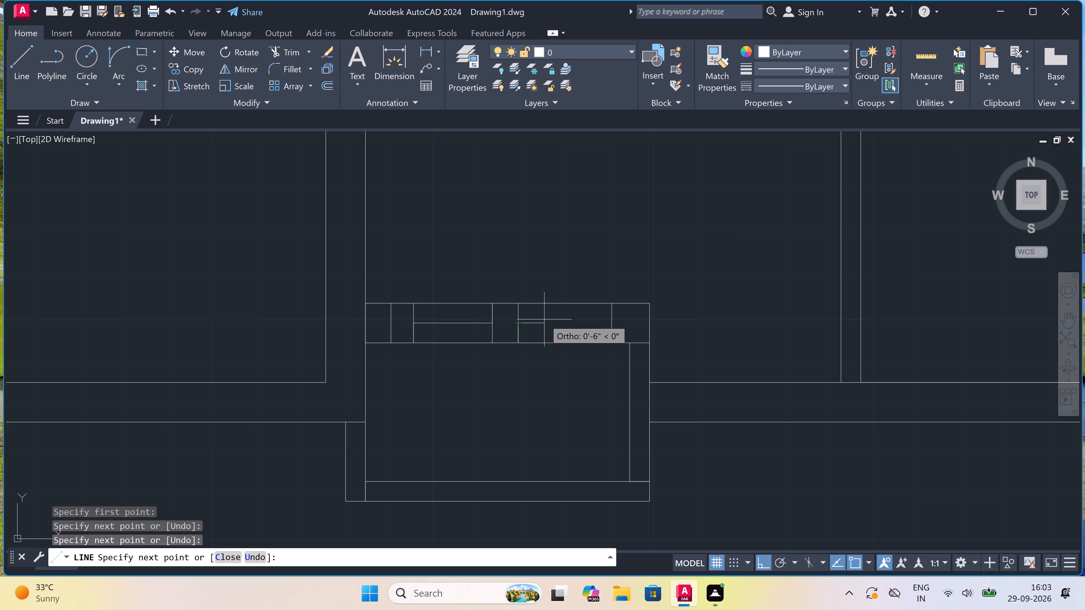
{"action": "type", "text": "2\""}
{"action": "key", "text": "space"}
{"action": "key", "text": "Escape"}
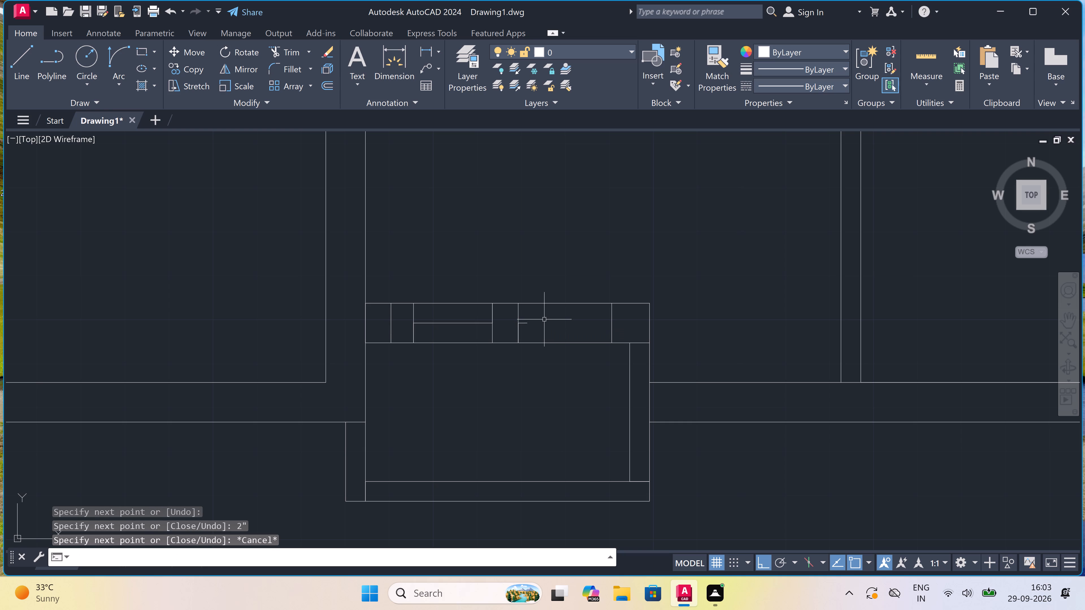
From the opening's east cross line midpoint, draw a 2" stub west and a 2' door leaf south.
{"action": "scroll", "coordinate": [581, 323], "scroll_direction": "up", "scroll_amount": 1}
{"action": "key", "text": "space"}
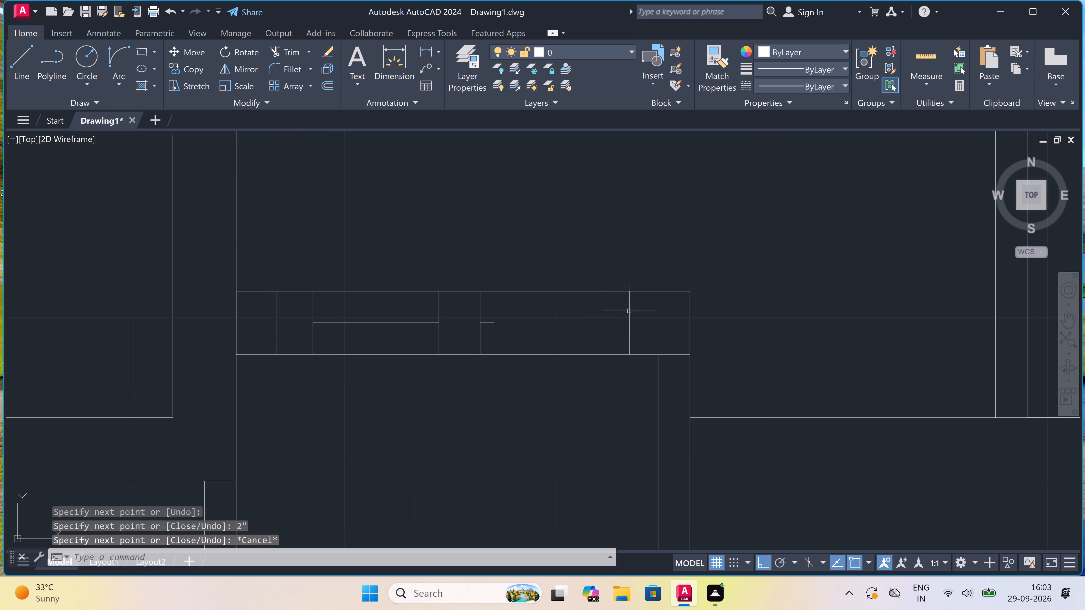
{"action": "left_click", "coordinate": [632, 325]}
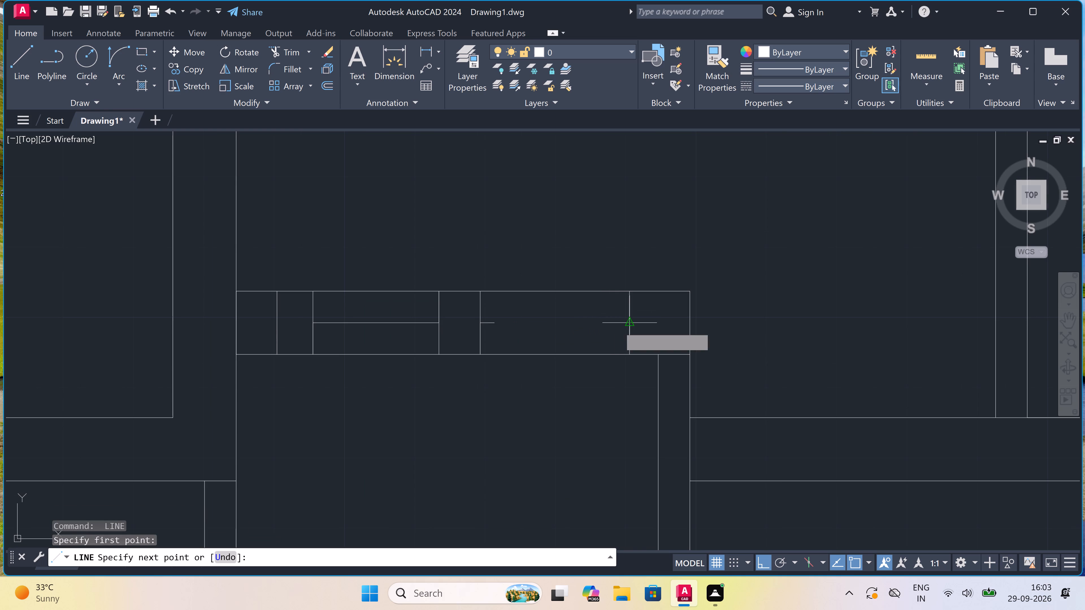
{"action": "type", "text": "2\""}
{"action": "key", "text": "space"}
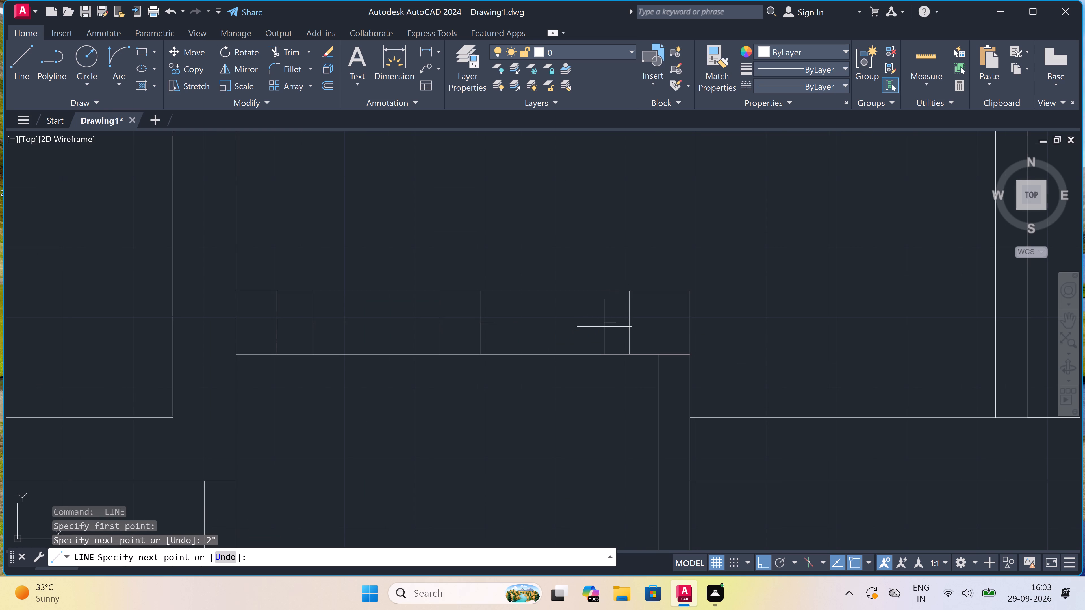
{"action": "type", "text": "2'"}
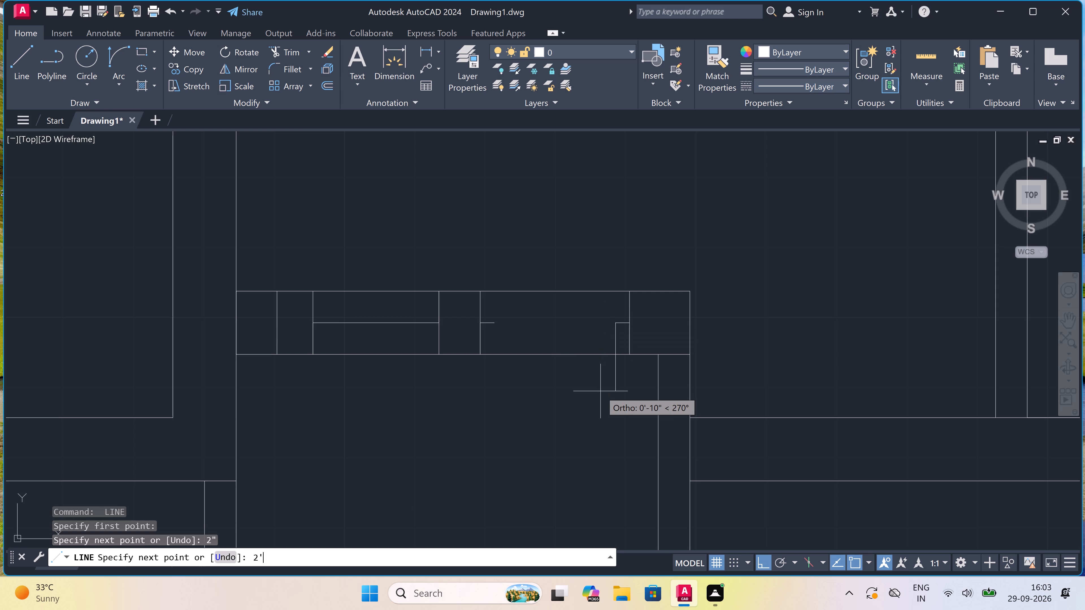
{"action": "key", "text": "space"}
{"action": "key", "text": "Escape"}
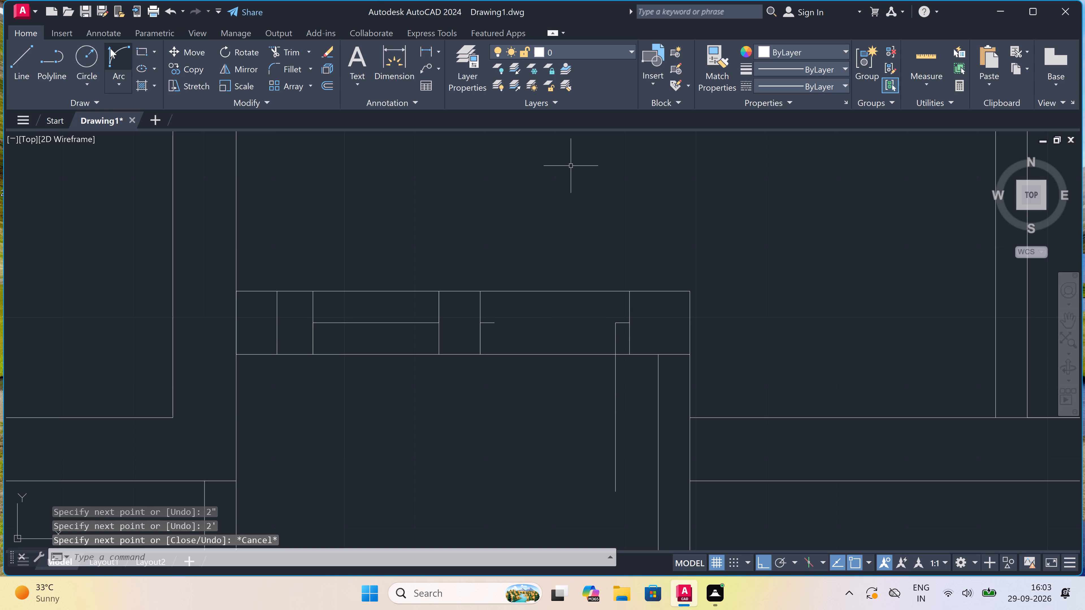
Draw the door swing arc from the end of the west stub to the south end of the door leaf.
{"action": "left_click", "coordinate": [116, 54]}
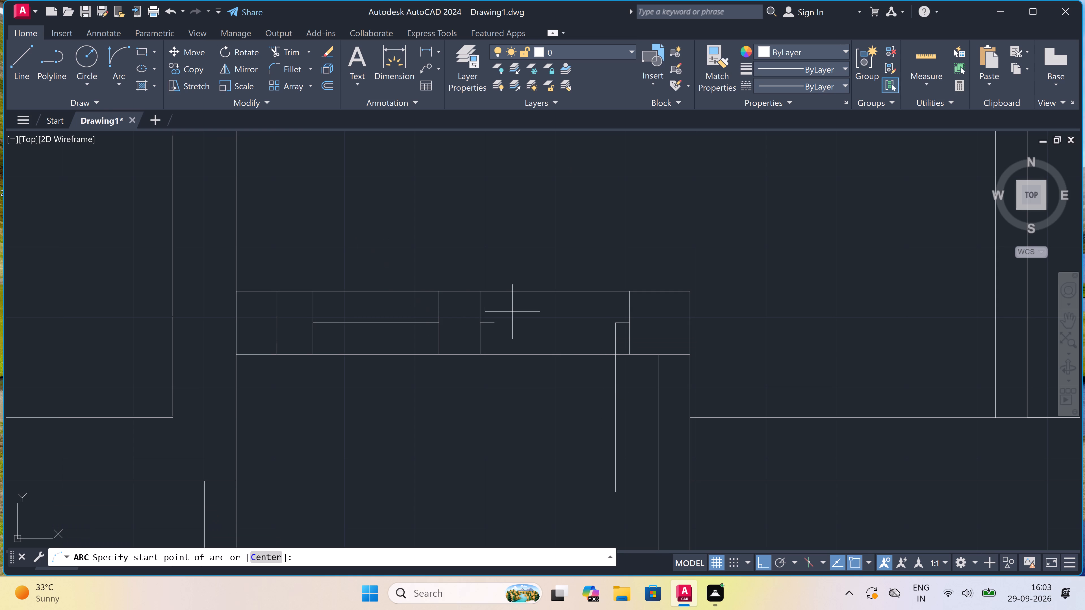
{"action": "left_click", "coordinate": [497, 322]}
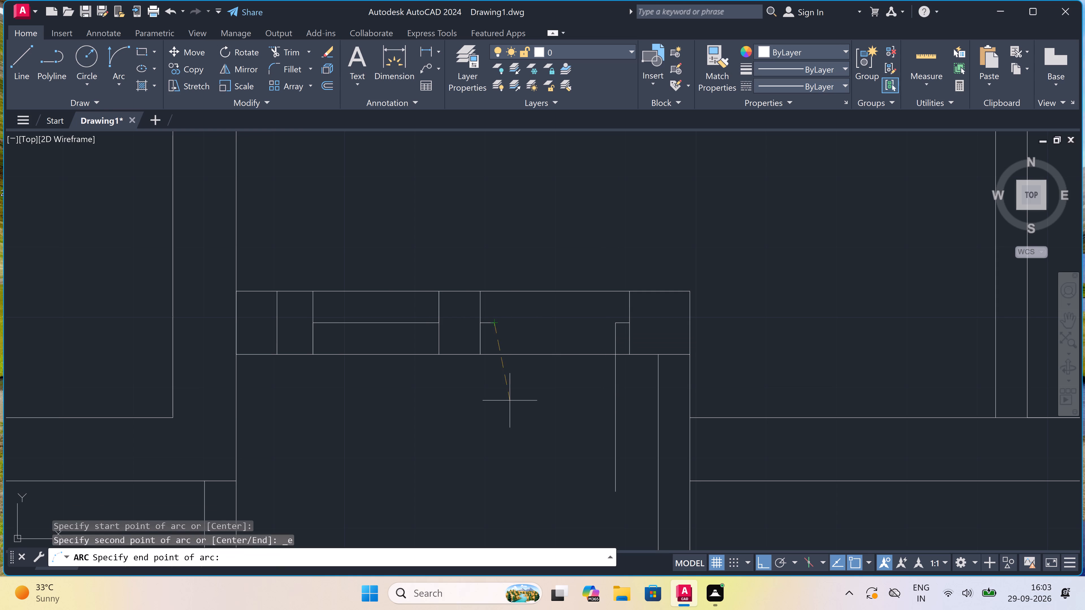
{"action": "left_click", "coordinate": [615, 491]}
{"action": "left_click", "coordinate": [559, 492]}
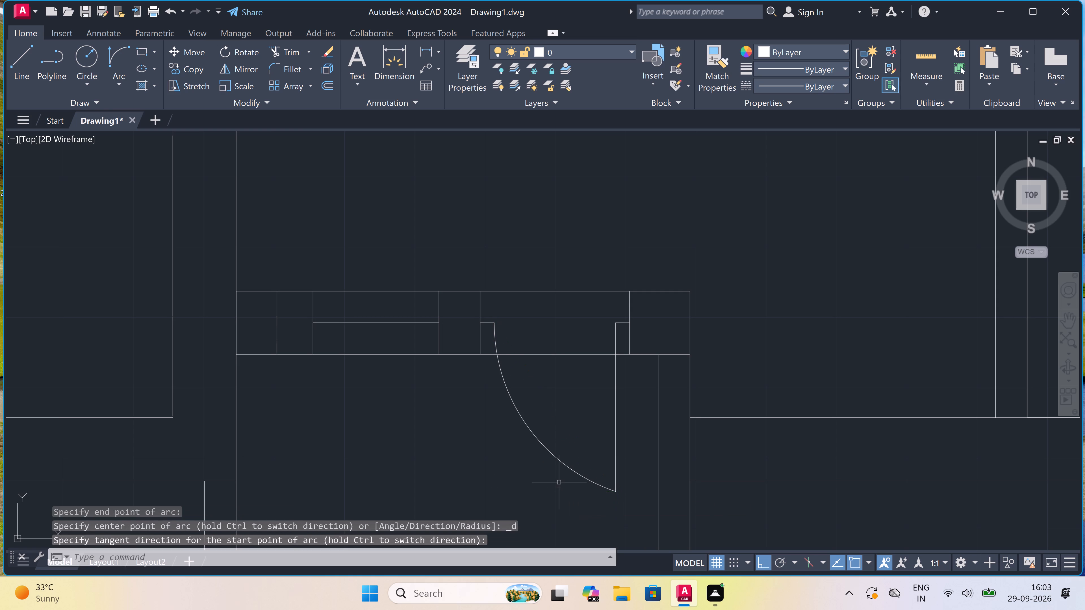
Trim both band lines between the two cross lines of the new door opening.
{"action": "type", "text": "tr"}
{"action": "key", "text": "space"}
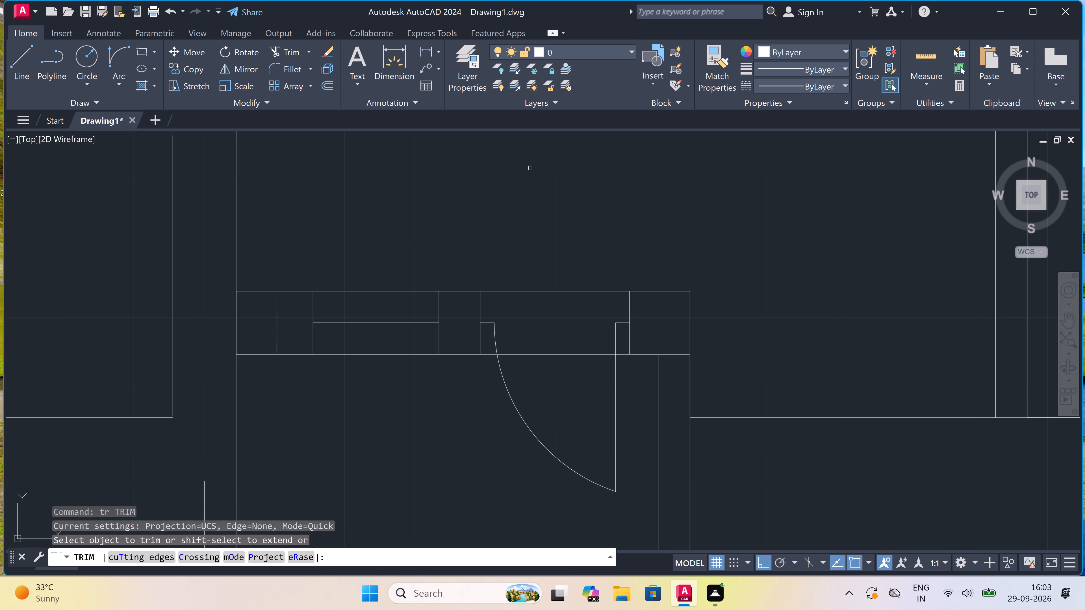
{"action": "left_click_drag", "start_coordinate": [551, 225], "coordinate": [551, 228]}
{"action": "left_click", "coordinate": [564, 418]}
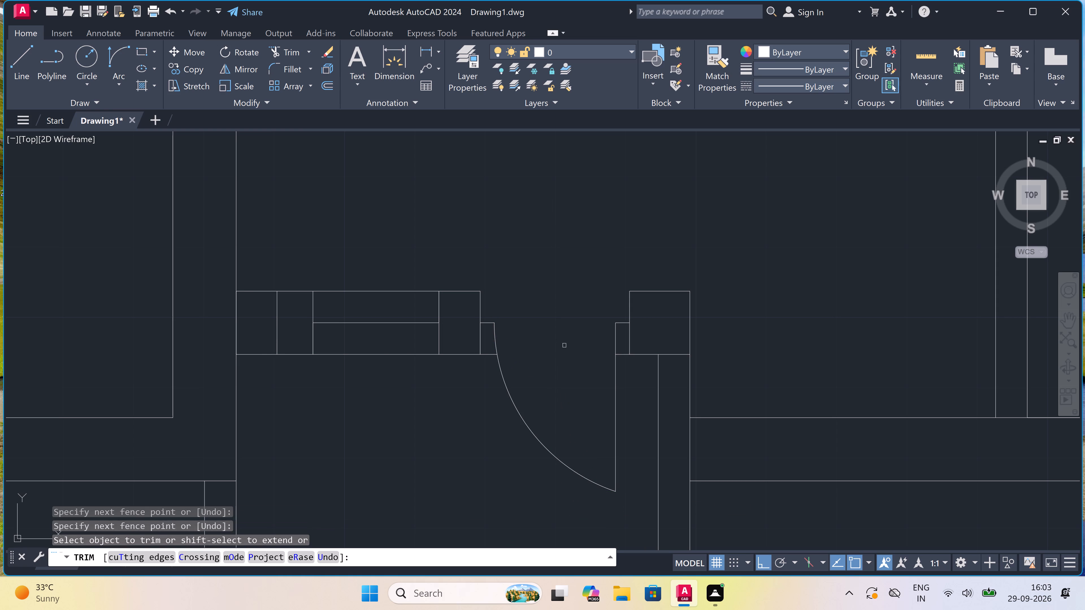
Trim the leftover wall lines at the west side of the recess: band's west end, outer wall junction, and southwest corner.
{"action": "scroll", "coordinate": [562, 324], "scroll_direction": "down", "scroll_amount": 1}
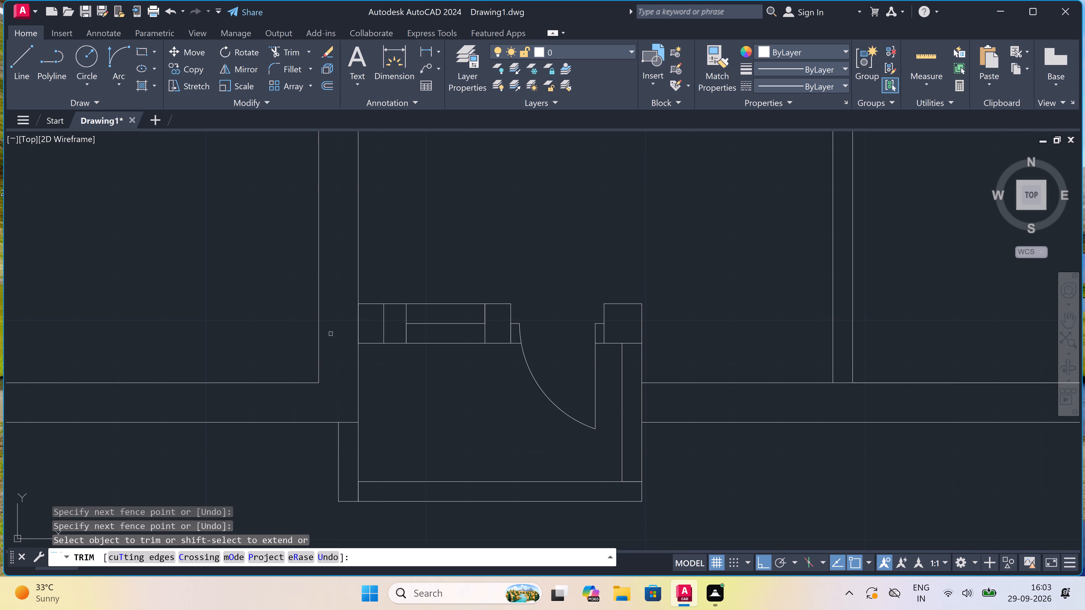
{"action": "scroll", "coordinate": [344, 329], "scroll_direction": "up", "scroll_amount": 2}
{"action": "left_click", "coordinate": [344, 327]}
{"action": "left_click", "coordinate": [400, 316]}
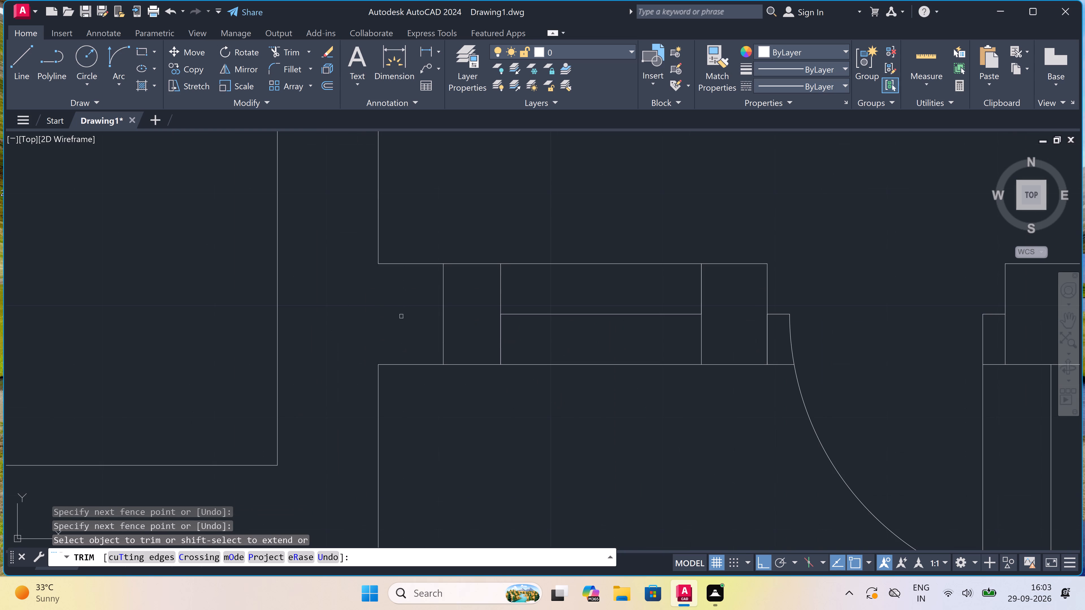
{"action": "scroll", "coordinate": [401, 315], "scroll_direction": "down", "scroll_amount": 3}
{"action": "scroll", "coordinate": [390, 403], "scroll_direction": "up", "scroll_amount": 2}
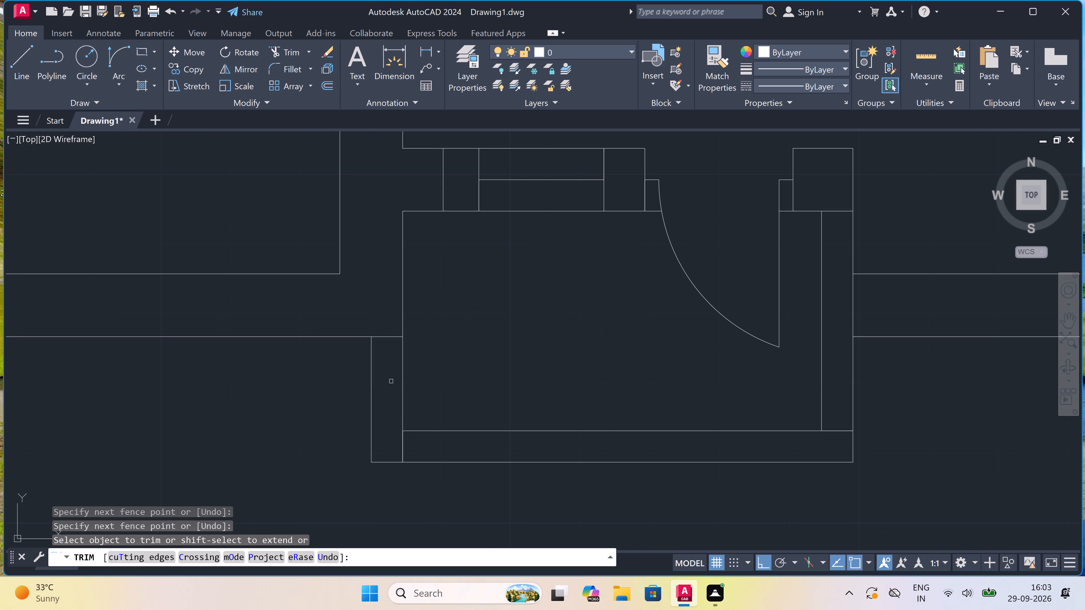
{"action": "left_click", "coordinate": [383, 323]}
{"action": "left_click", "coordinate": [385, 436]}
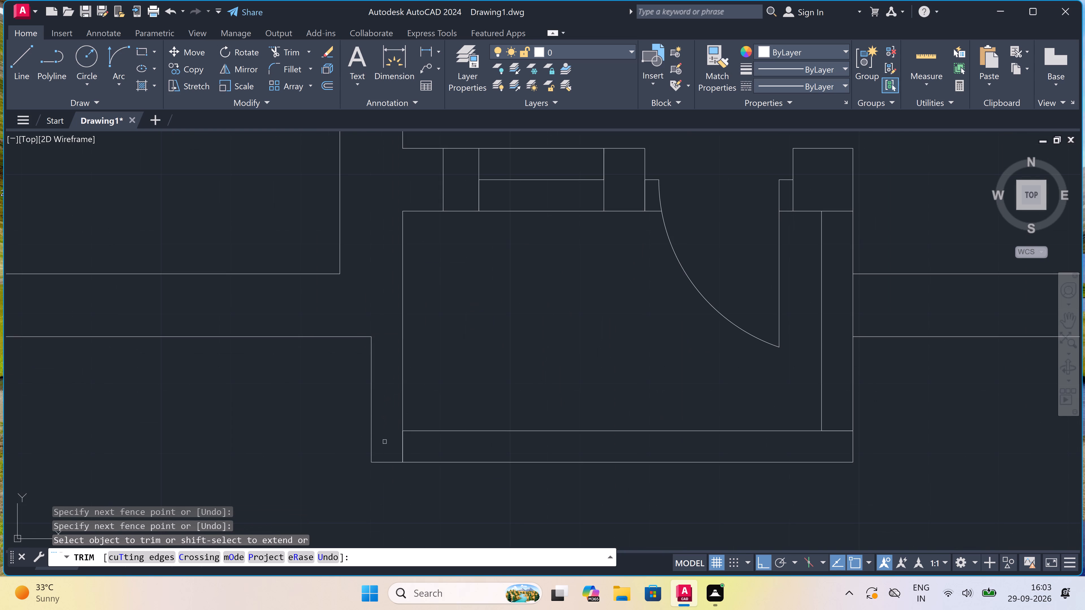
{"action": "left_click", "coordinate": [386, 451]}
{"action": "left_click", "coordinate": [437, 448]}
{"action": "scroll", "coordinate": [461, 446], "scroll_direction": "down", "scroll_amount": 3}
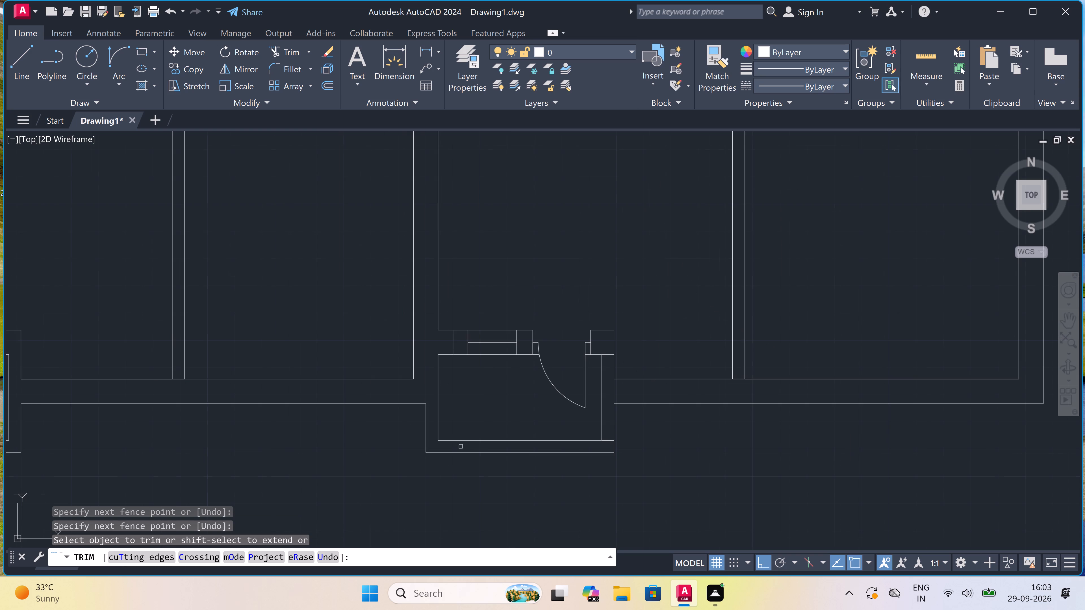
Trim the leftover lines at the recess's east wall: band end, southeast corner, and the segment crossing the south outer wall.
{"action": "scroll", "coordinate": [614, 411], "scroll_direction": "up", "scroll_amount": 2}
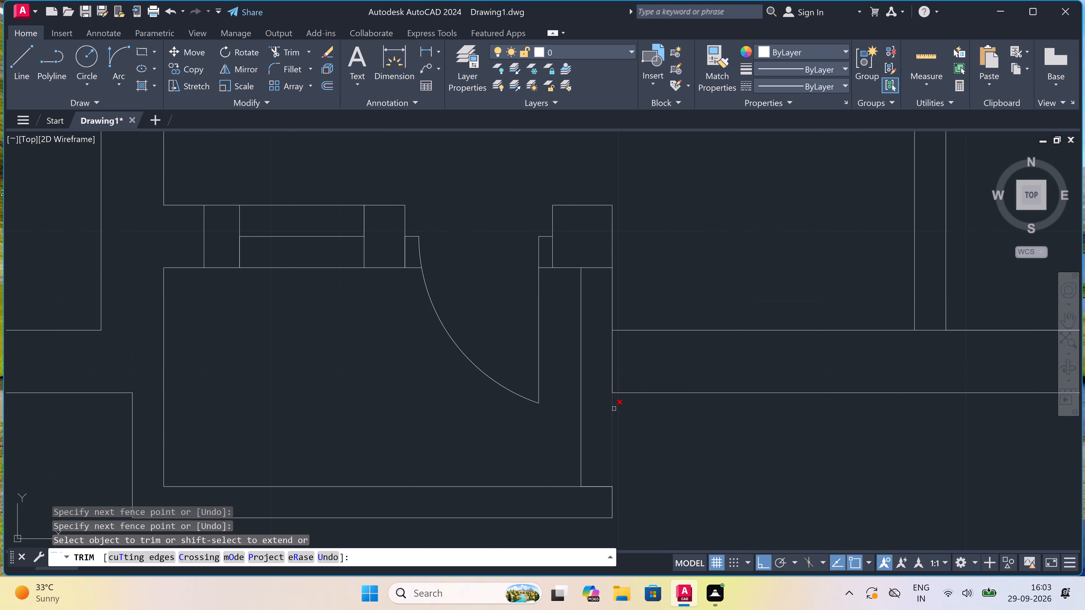
{"action": "left_click", "coordinate": [599, 239]}
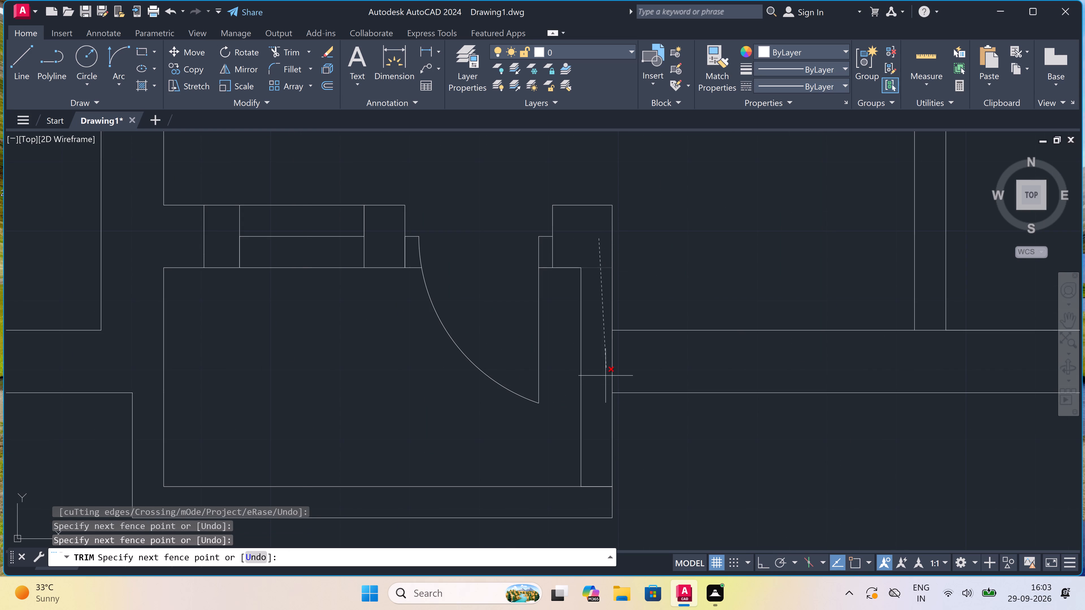
{"action": "left_click", "coordinate": [596, 498]}
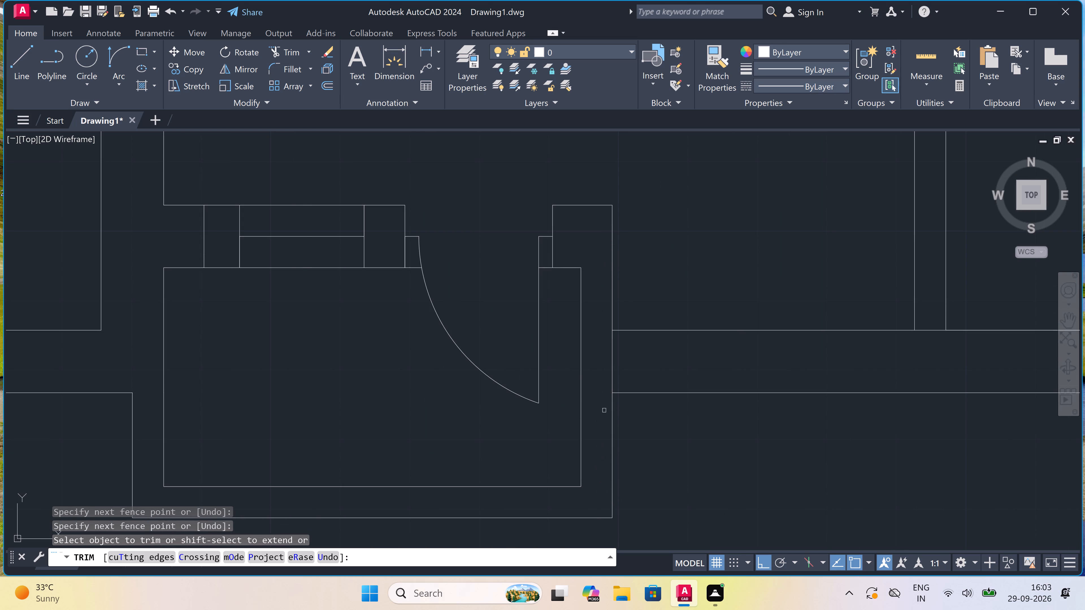
{"action": "left_click", "coordinate": [606, 364]}
{"action": "left_click", "coordinate": [626, 358]}
Trim the south wall's inner line between the two faces of the partition east of the recess.
{"action": "scroll", "coordinate": [526, 377], "scroll_direction": "down", "scroll_amount": 3}
{"action": "scroll", "coordinate": [650, 358], "scroll_direction": "up", "scroll_amount": 2}
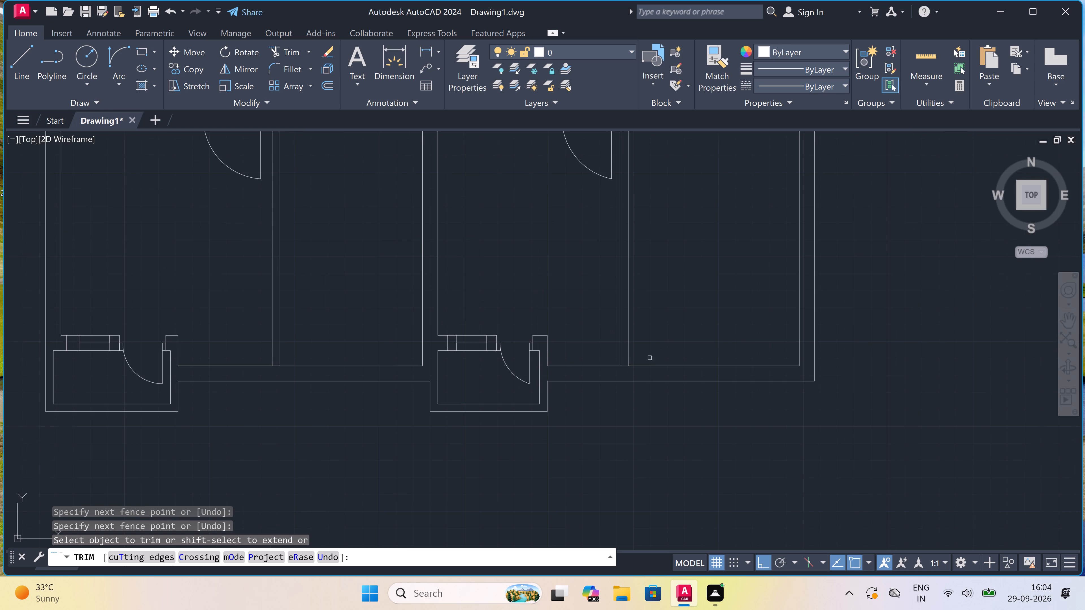
{"action": "scroll", "coordinate": [650, 358], "scroll_direction": "up", "scroll_amount": 1}
{"action": "left_click", "coordinate": [547, 401]}
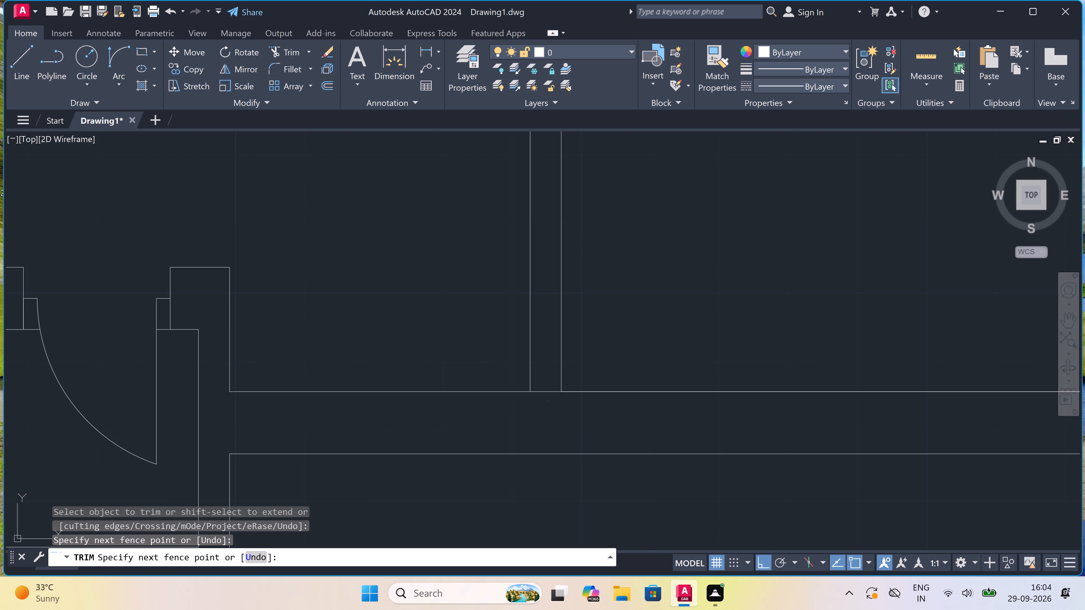
{"action": "left_click", "coordinate": [541, 362]}
{"action": "scroll", "coordinate": [537, 394], "scroll_direction": "down", "scroll_amount": 5}
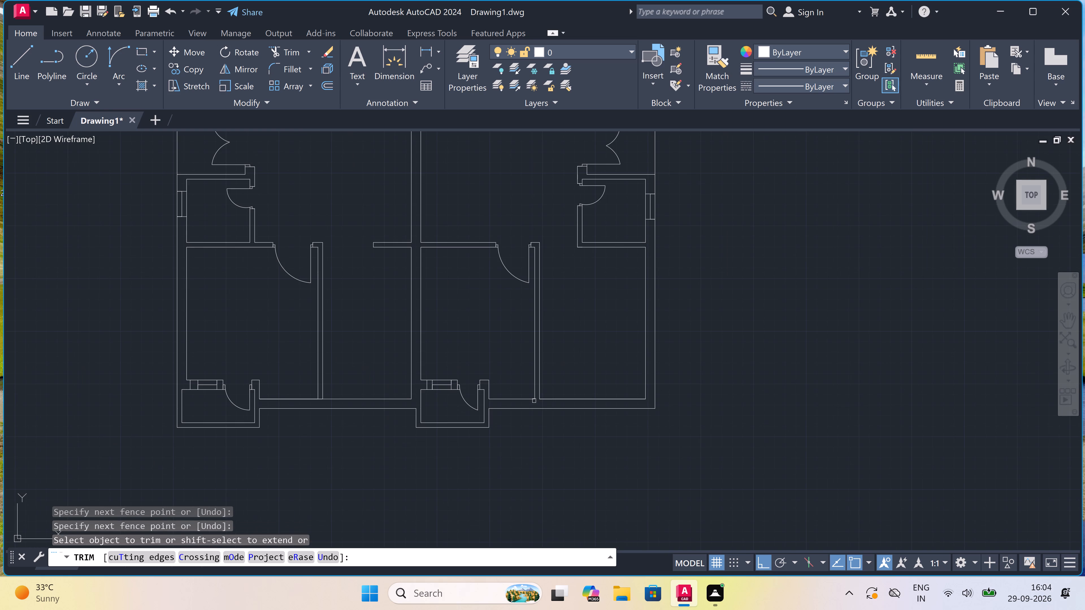
{"action": "key", "text": "Escape"}
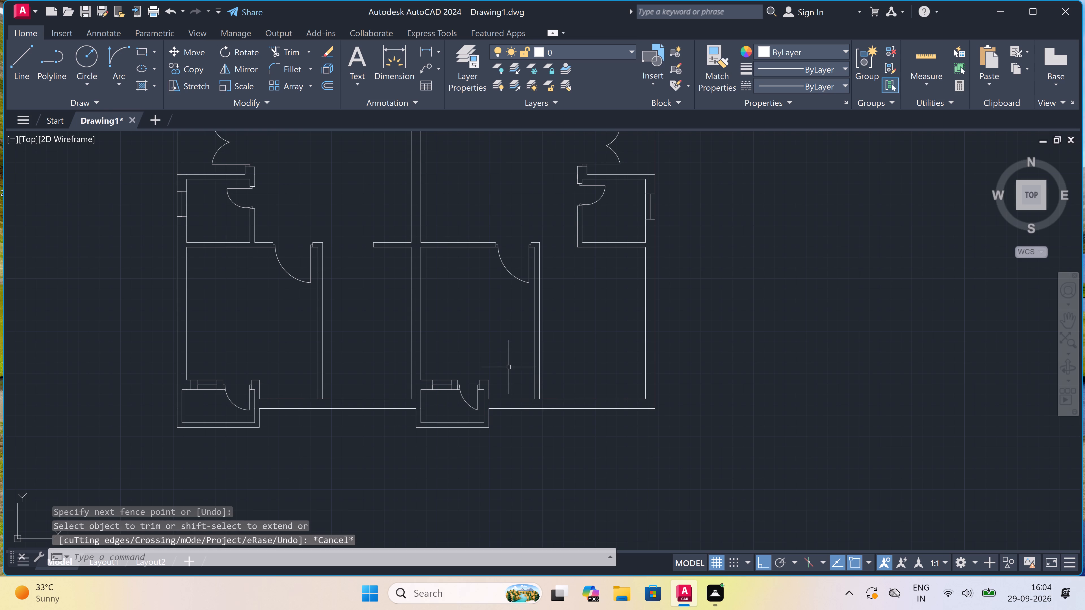
Draw an L-shaped line in the south-central room, about 10' south from the short wall stub and west to the partition.
{"action": "key", "text": "l"}
{"action": "key", "text": "space"}
{"action": "scroll", "coordinate": [508, 367], "scroll_direction": "down", "scroll_amount": 1}
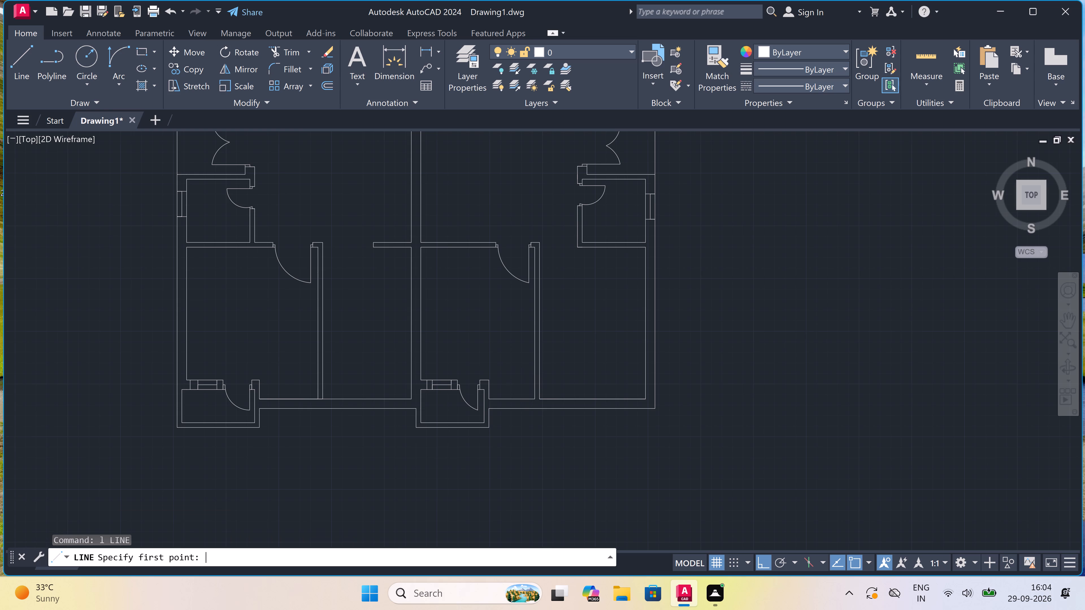
{"action": "scroll", "coordinate": [508, 367], "scroll_direction": "down", "scroll_amount": 1}
{"action": "scroll", "coordinate": [465, 350], "scroll_direction": "up", "scroll_amount": 2}
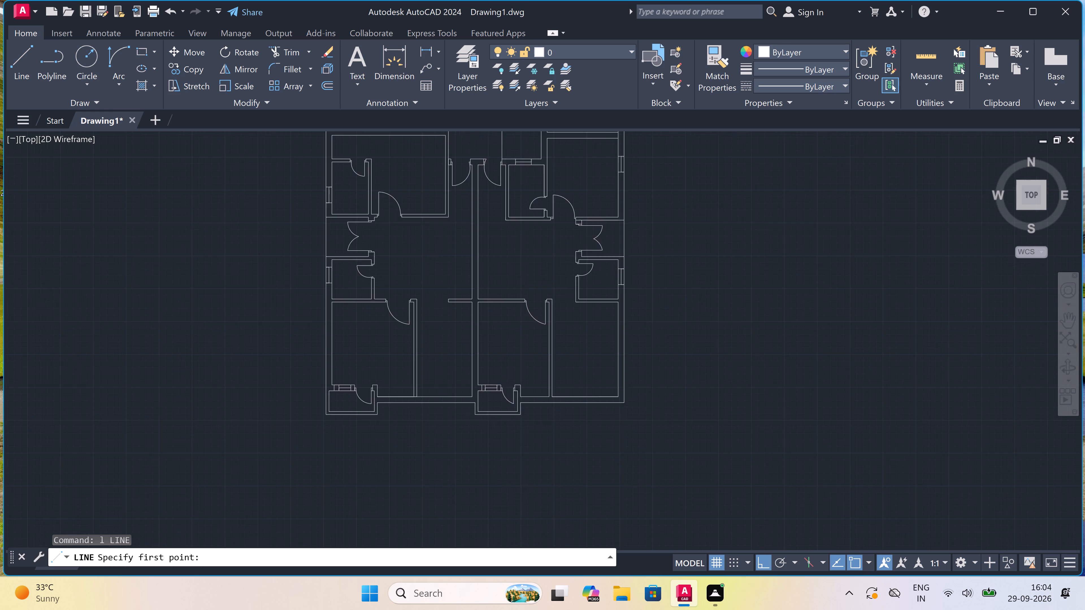
{"action": "scroll", "coordinate": [429, 269], "scroll_direction": "up", "scroll_amount": 1}
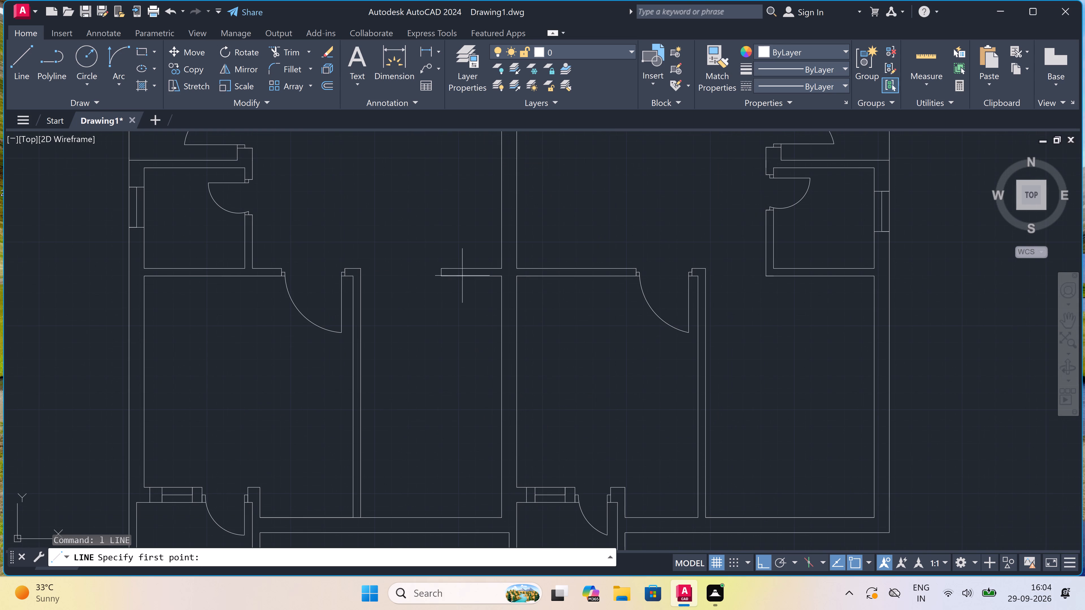
{"action": "left_click", "coordinate": [460, 277]}
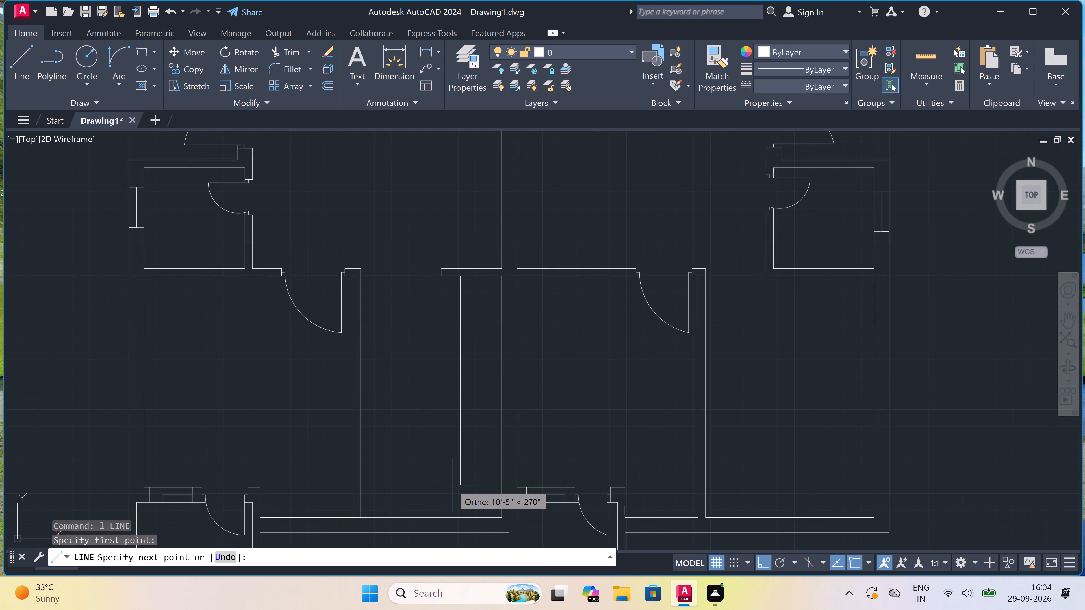
{"action": "left_click", "coordinate": [454, 476]}
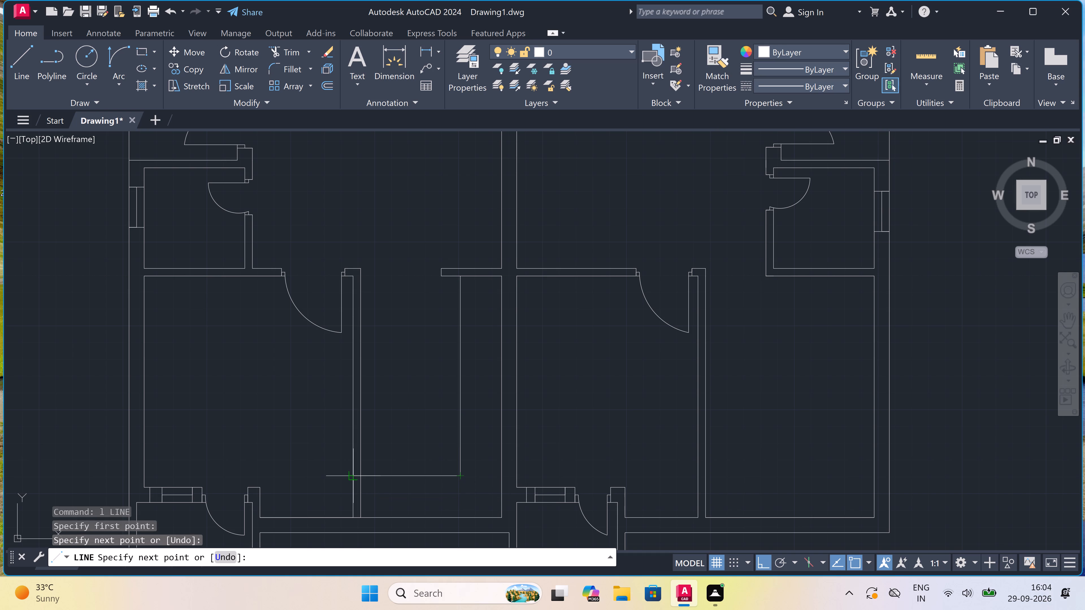
{"action": "left_click", "coordinate": [361, 476]}
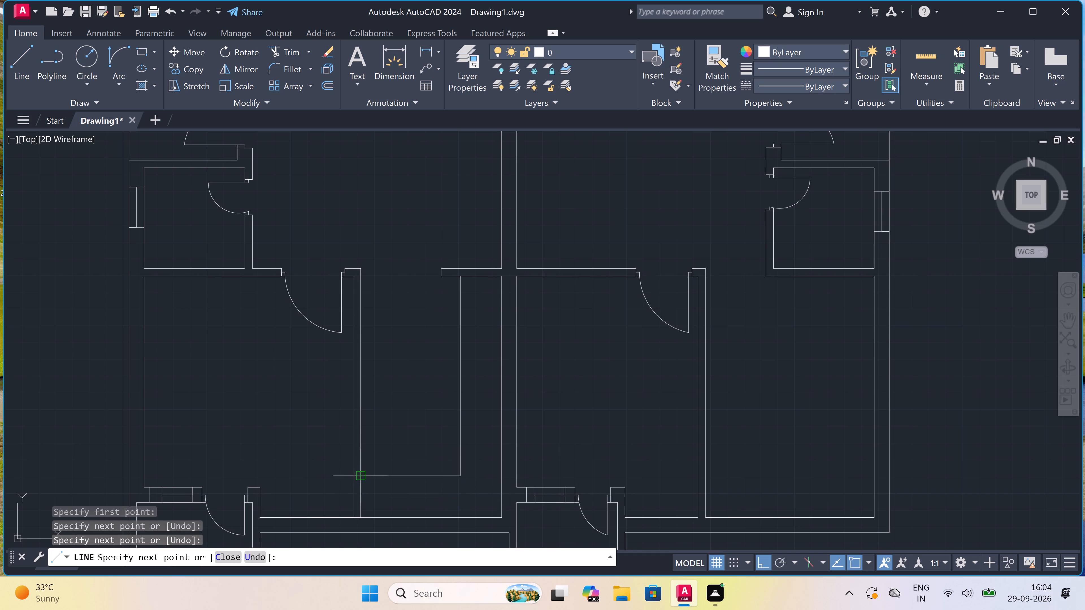
{"action": "key", "text": "Escape"}
Draw an L-shaped line in the southeast room, about 10' south from its north wall and west to the partition.
{"action": "scroll", "coordinate": [544, 360], "scroll_direction": "down", "scroll_amount": 2}
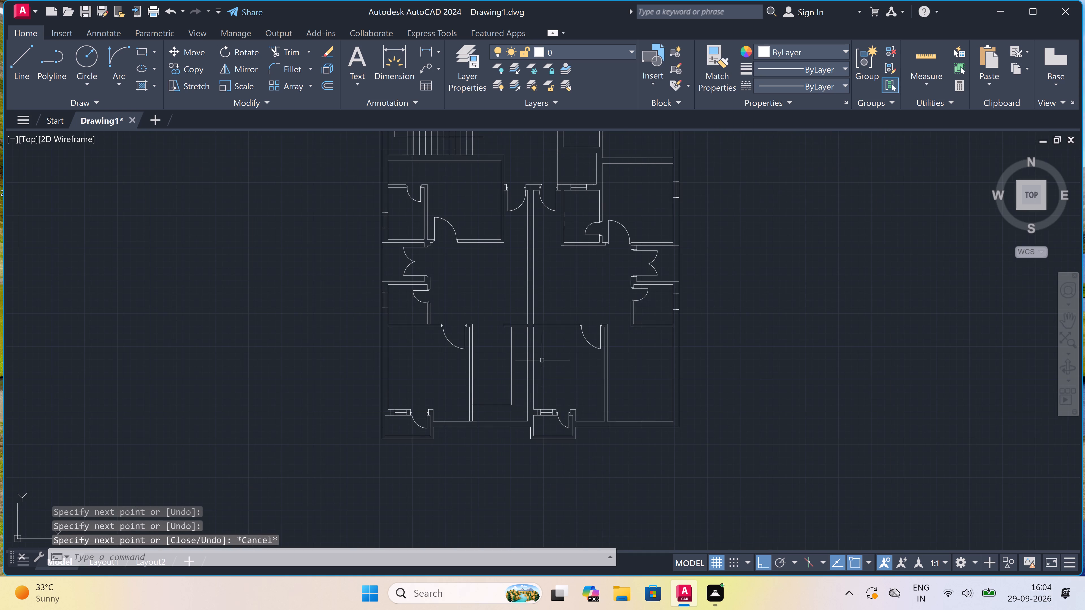
{"action": "scroll", "coordinate": [542, 360], "scroll_direction": "down", "scroll_amount": 1}
{"action": "scroll", "coordinate": [646, 345], "scroll_direction": "up", "scroll_amount": 1}
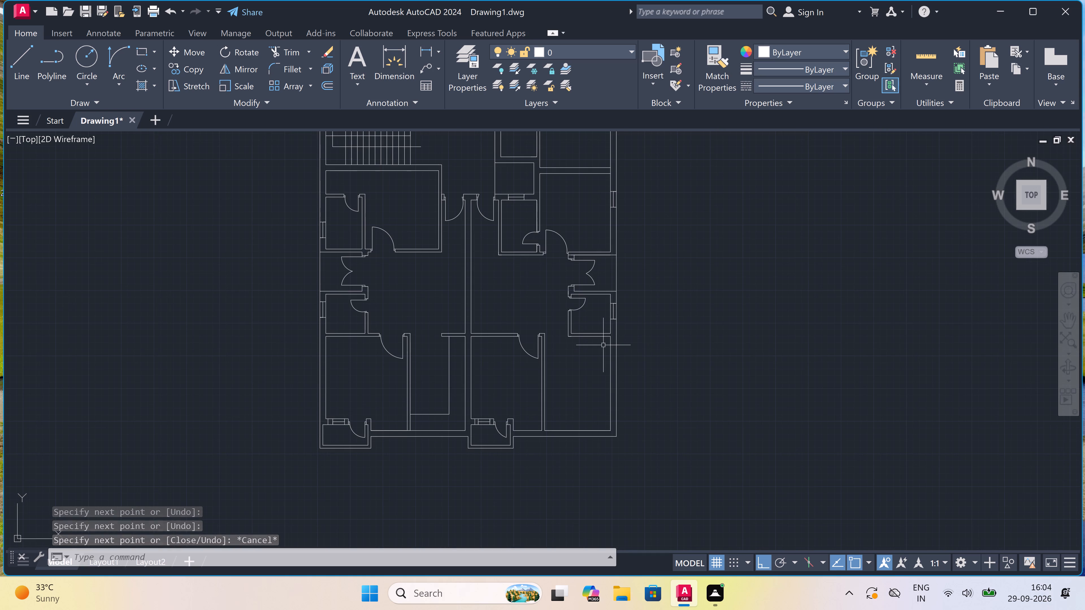
{"action": "scroll", "coordinate": [603, 345], "scroll_direction": "up", "scroll_amount": 2}
{"action": "key", "text": "space"}
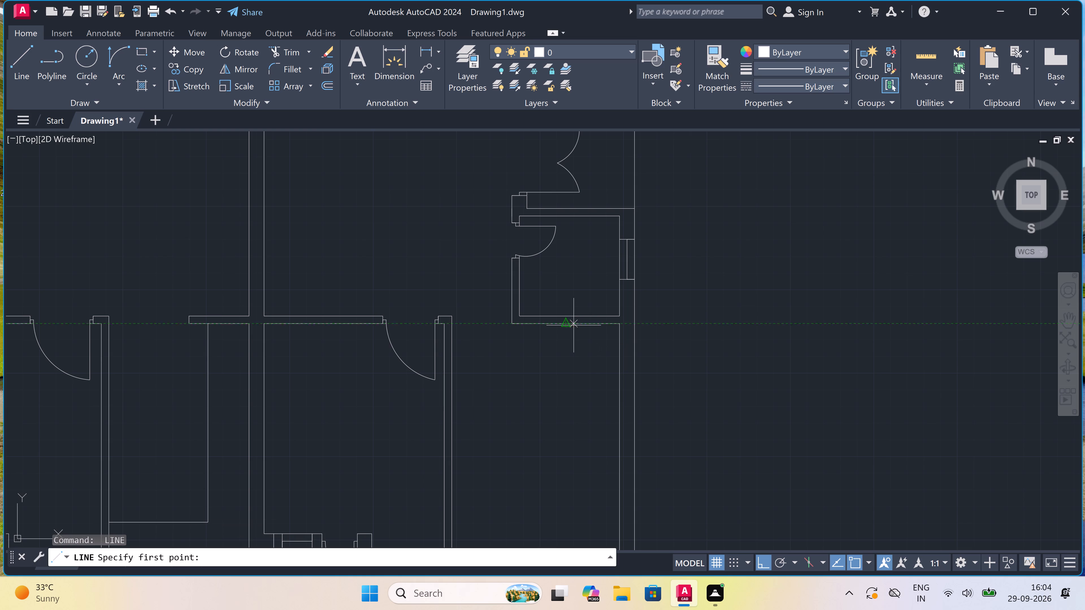
{"action": "left_click", "coordinate": [576, 325]}
{"action": "scroll", "coordinate": [576, 325], "scroll_direction": "down", "scroll_amount": 2}
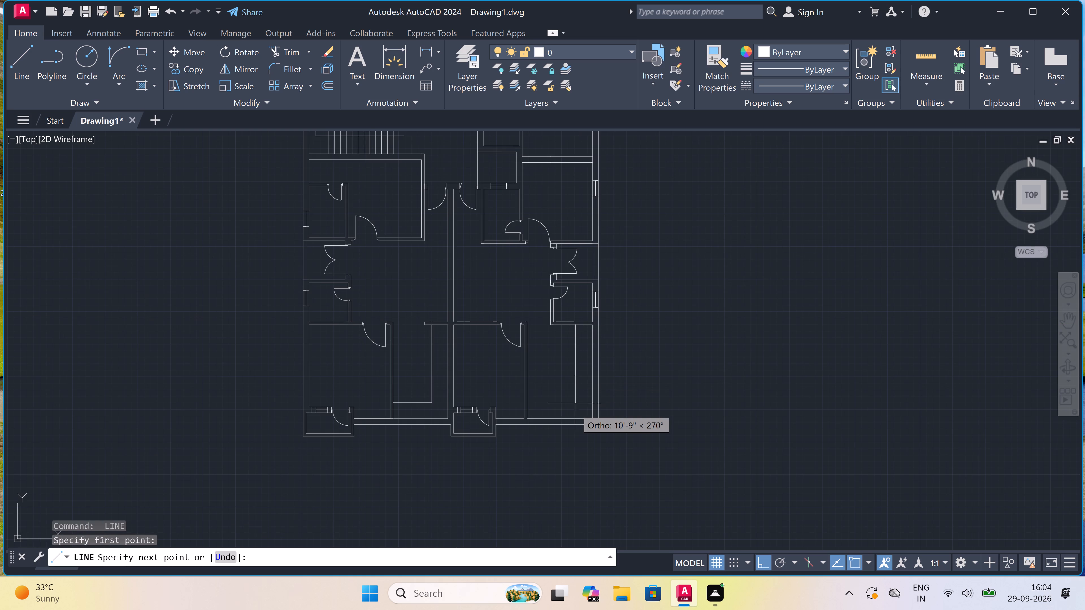
{"action": "scroll", "coordinate": [575, 408], "scroll_direction": "up", "scroll_amount": 2}
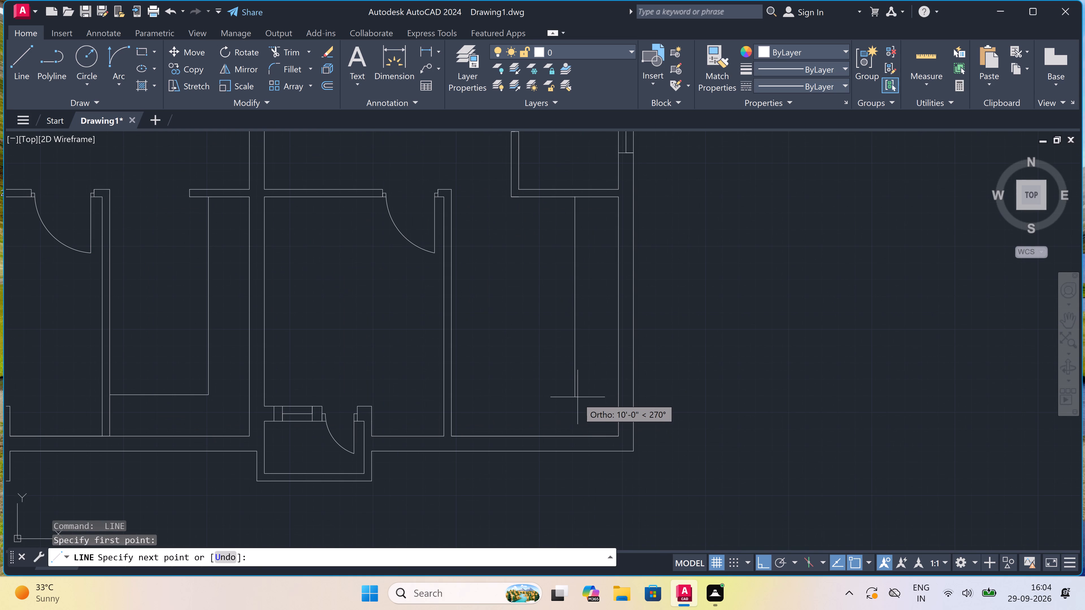
{"action": "left_click", "coordinate": [577, 400]}
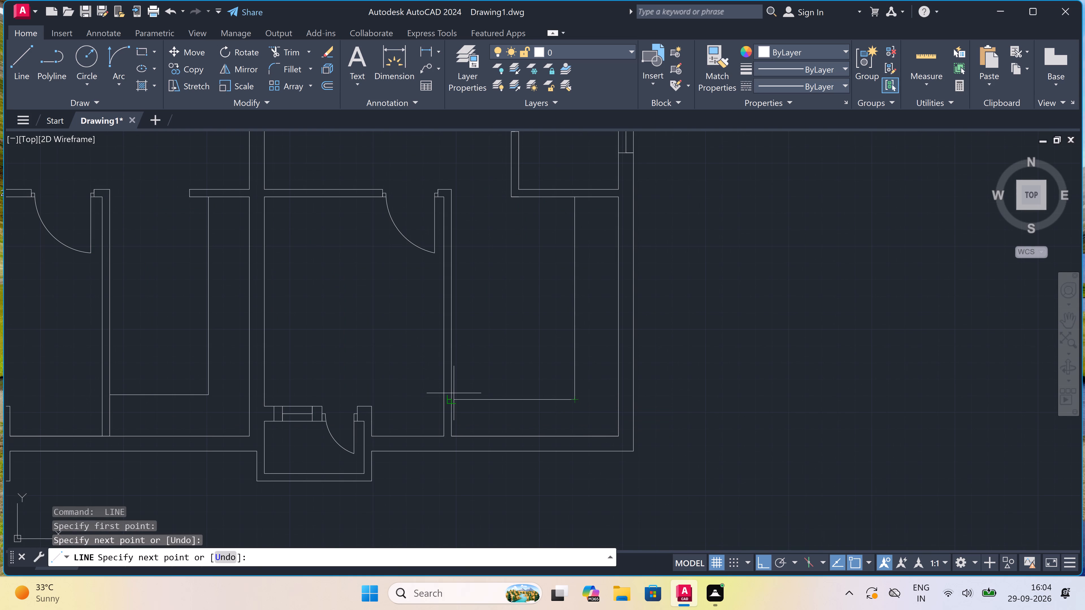
{"action": "left_click", "coordinate": [453, 400]}
{"action": "key", "text": "Escape"}
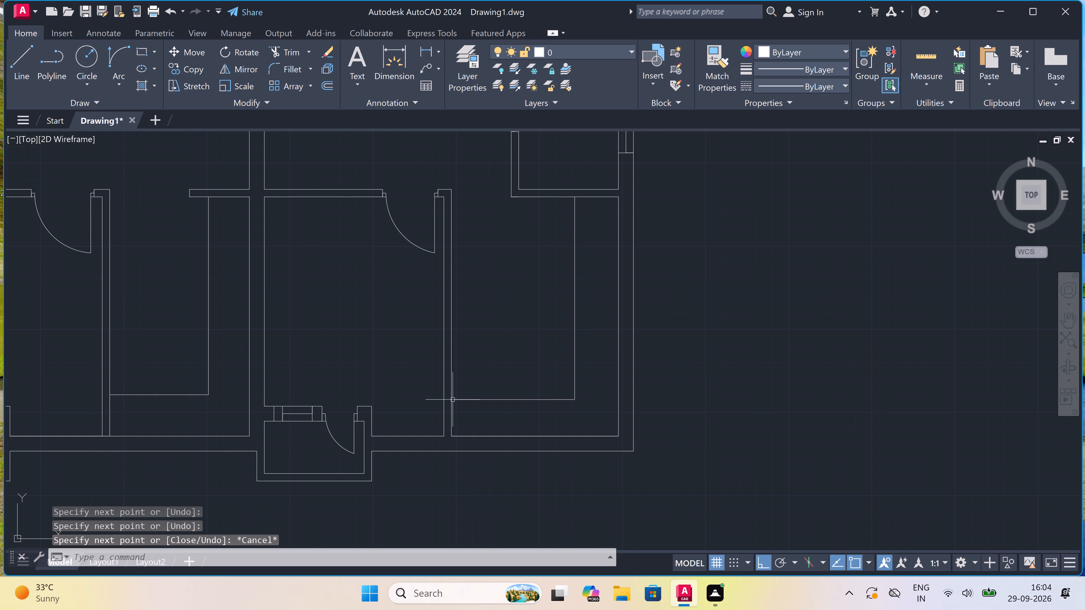
Draw an L-shaped line in the northwest room, about 7' north from its south wall and east to the partition.
{"action": "scroll", "coordinate": [453, 400], "scroll_direction": "down", "scroll_amount": 6}
{"action": "scroll", "coordinate": [446, 343], "scroll_direction": "up", "scroll_amount": 5}
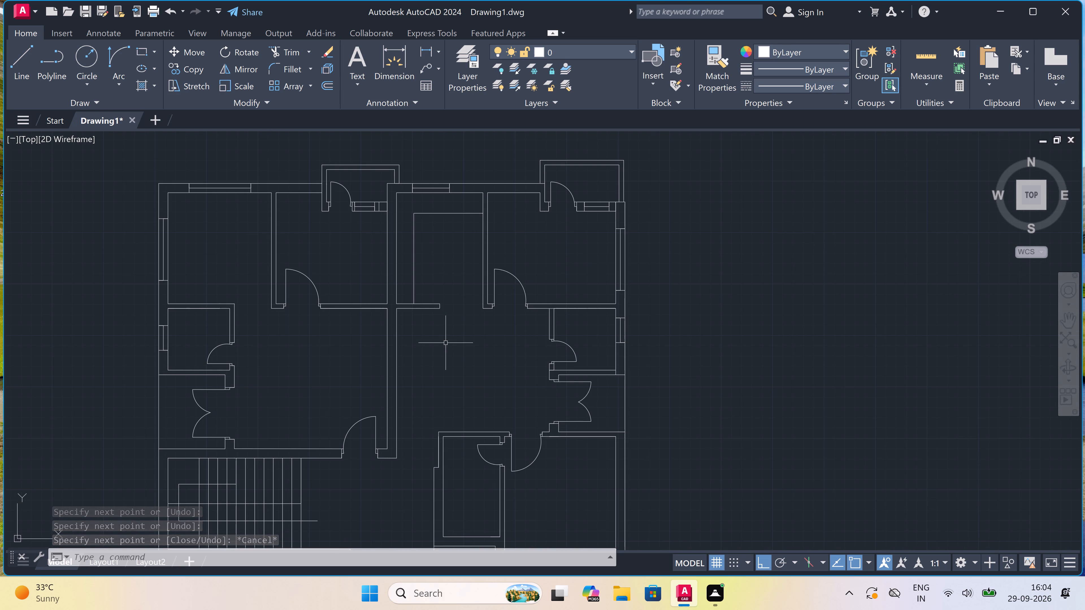
{"action": "scroll", "coordinate": [144, 194], "scroll_direction": "up", "scroll_amount": 2}
{"action": "scroll", "coordinate": [235, 268], "scroll_direction": "down", "scroll_amount": 1}
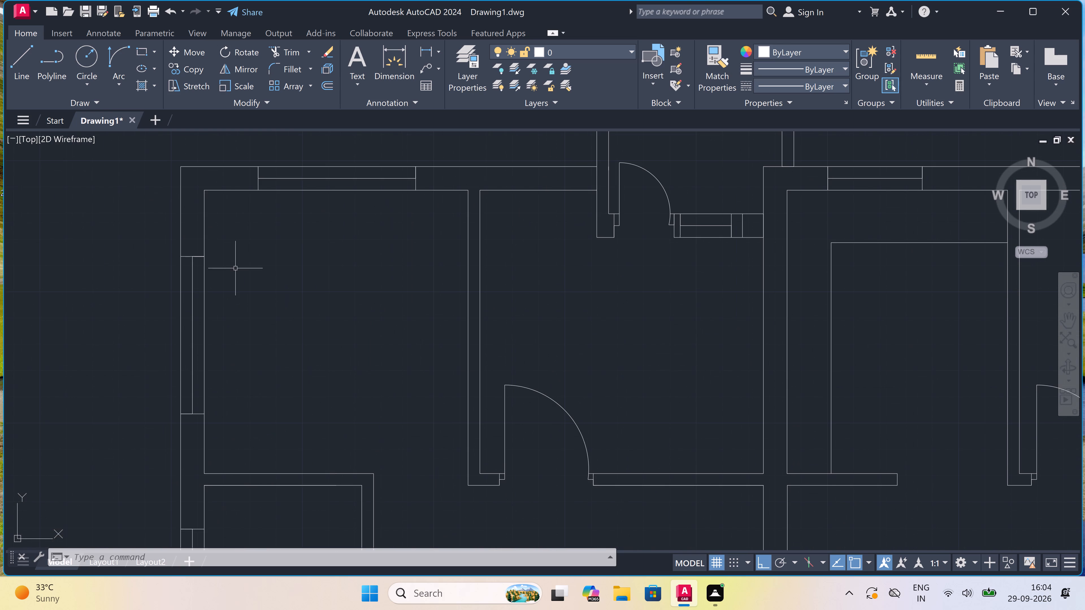
{"action": "key", "text": "space"}
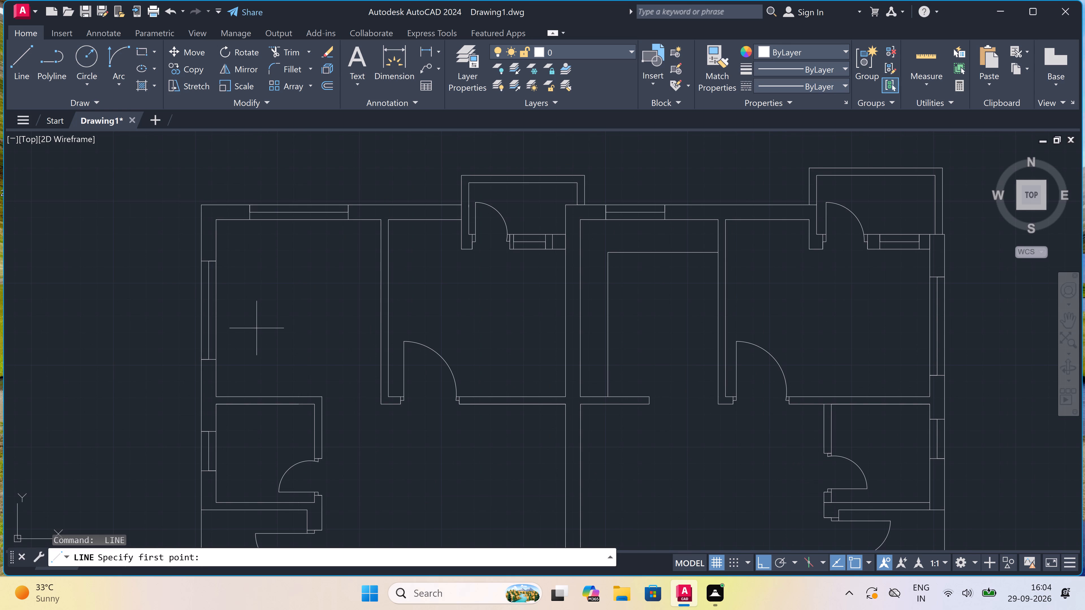
{"action": "scroll", "coordinate": [252, 396], "scroll_direction": "up", "scroll_amount": 2}
{"action": "left_click", "coordinate": [251, 396]}
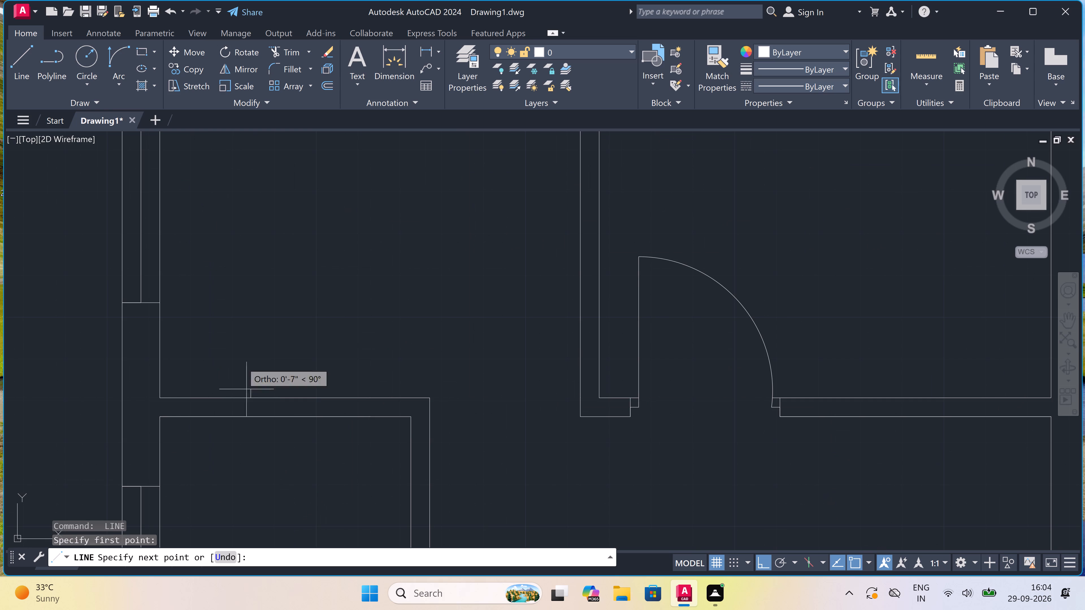
{"action": "scroll", "coordinate": [242, 339], "scroll_direction": "down", "scroll_amount": 4}
{"action": "scroll", "coordinate": [241, 267], "scroll_direction": "up", "scroll_amount": 2}
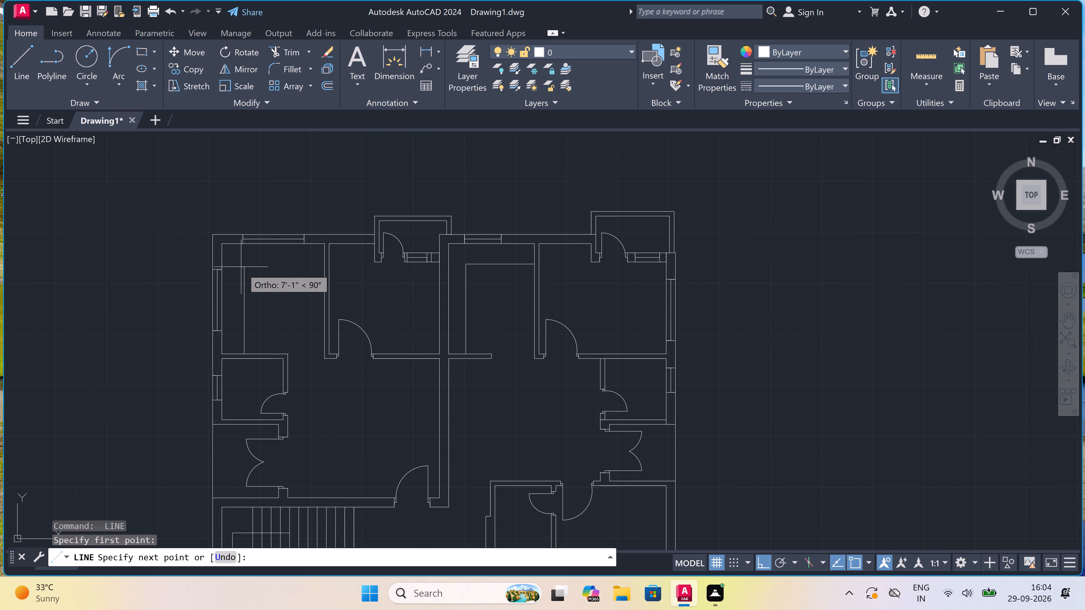
{"action": "left_click", "coordinate": [248, 265]}
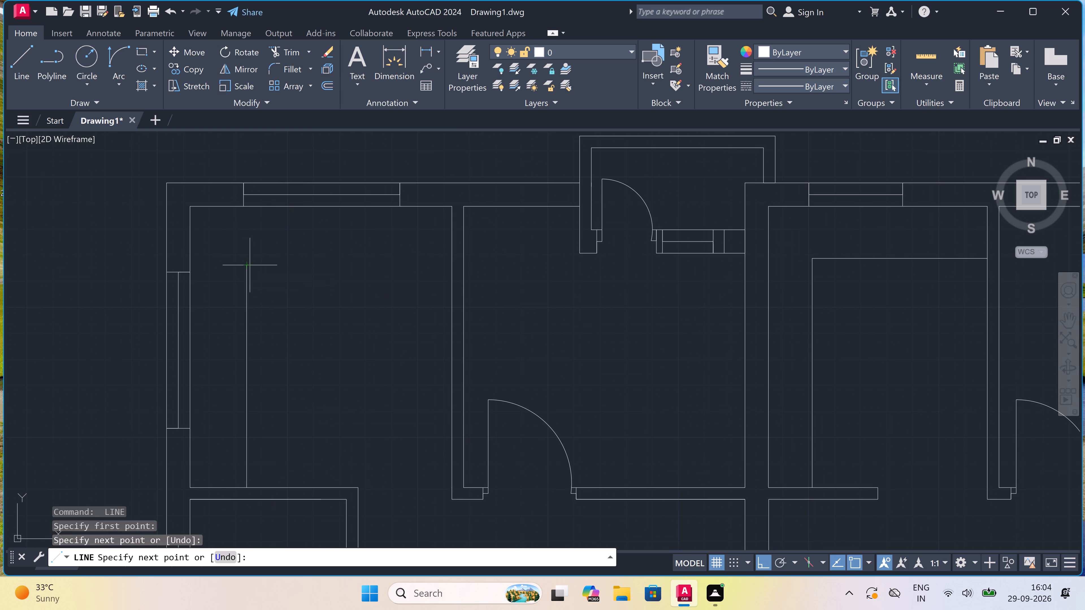
{"action": "left_click", "coordinate": [449, 264]}
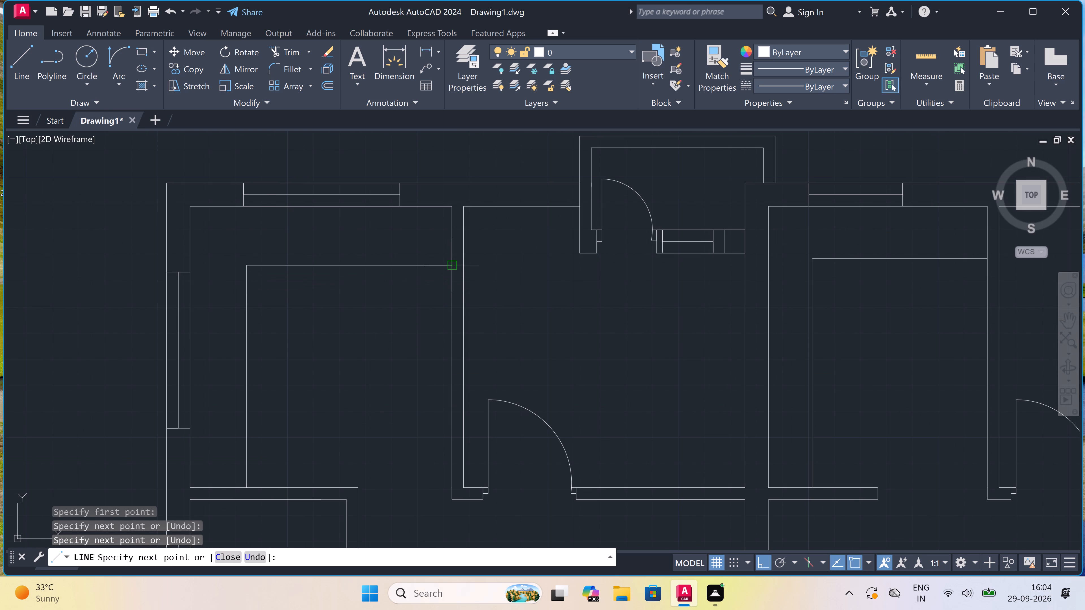
Draw a line across the northwest room's north window, about a quarter of its length from the west end.
{"action": "key", "text": "Escape"}
{"action": "scroll", "coordinate": [338, 196], "scroll_direction": "up", "scroll_amount": 1}
{"action": "key", "text": "space"}
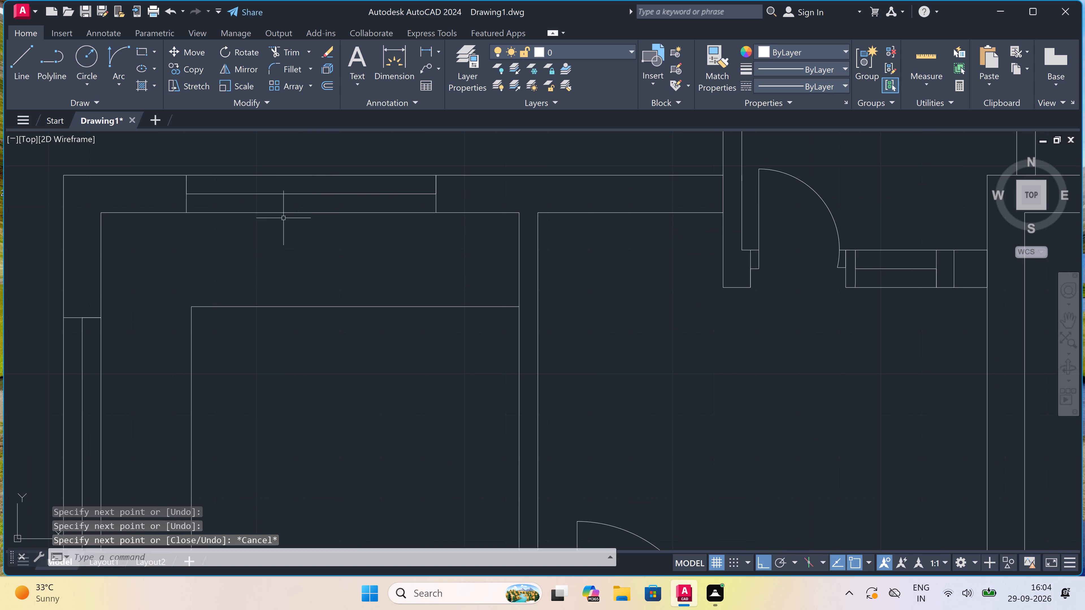
{"action": "left_click", "coordinate": [256, 174]}
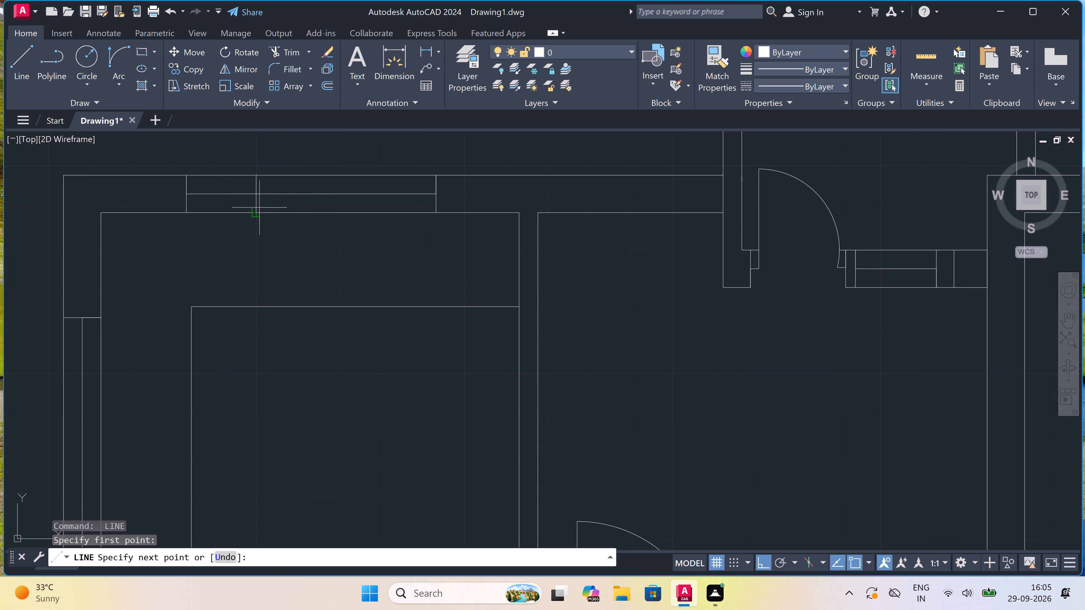
{"action": "left_click", "coordinate": [251, 215]}
{"action": "key", "text": "Escape"}
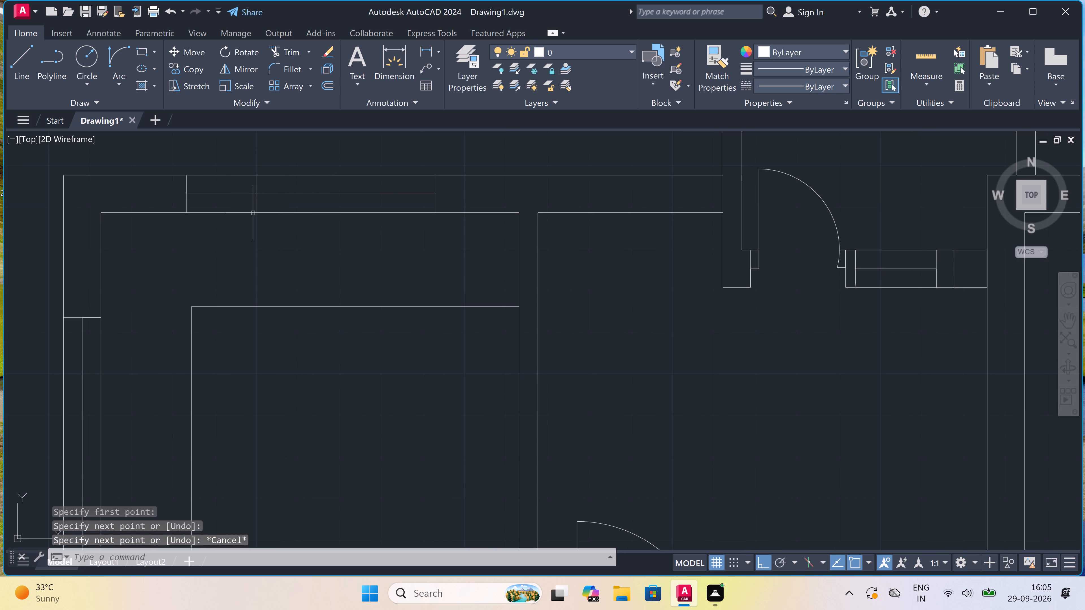
Trim off the north window's centre line west of the new jamb line and remove its old west jamb.
{"action": "key", "text": "r"}
{"action": "key", "text": "Escape"}
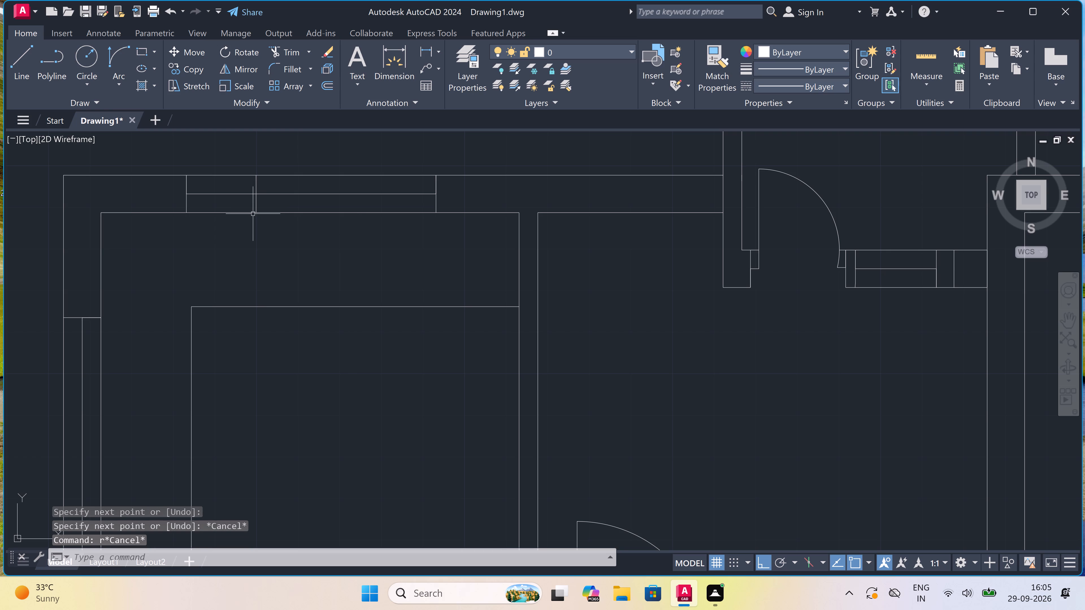
{"action": "type", "text": "tr"}
{"action": "key", "text": "space"}
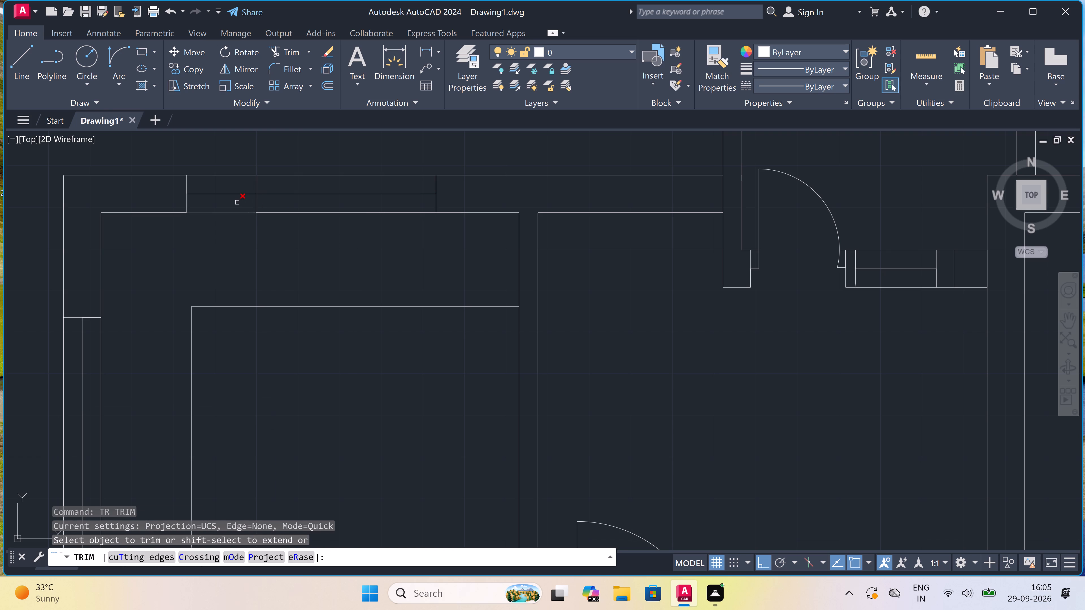
{"action": "left_click", "coordinate": [218, 196]}
{"action": "left_click", "coordinate": [217, 192]}
{"action": "left_click", "coordinate": [216, 192]}
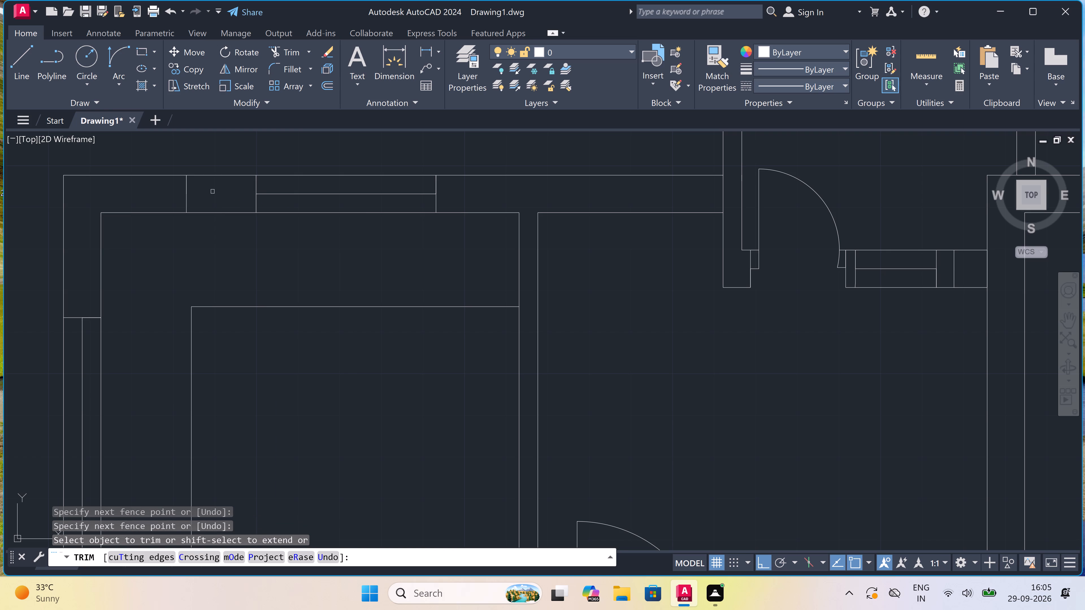
{"action": "left_click", "coordinate": [174, 191]}
{"action": "left_click", "coordinate": [205, 192]}
{"action": "key", "text": "Escape"}
Draw a line across the northwest room's west window, about a third of its length from the north end.
{"action": "scroll", "coordinate": [207, 194], "scroll_direction": "down", "scroll_amount": 3}
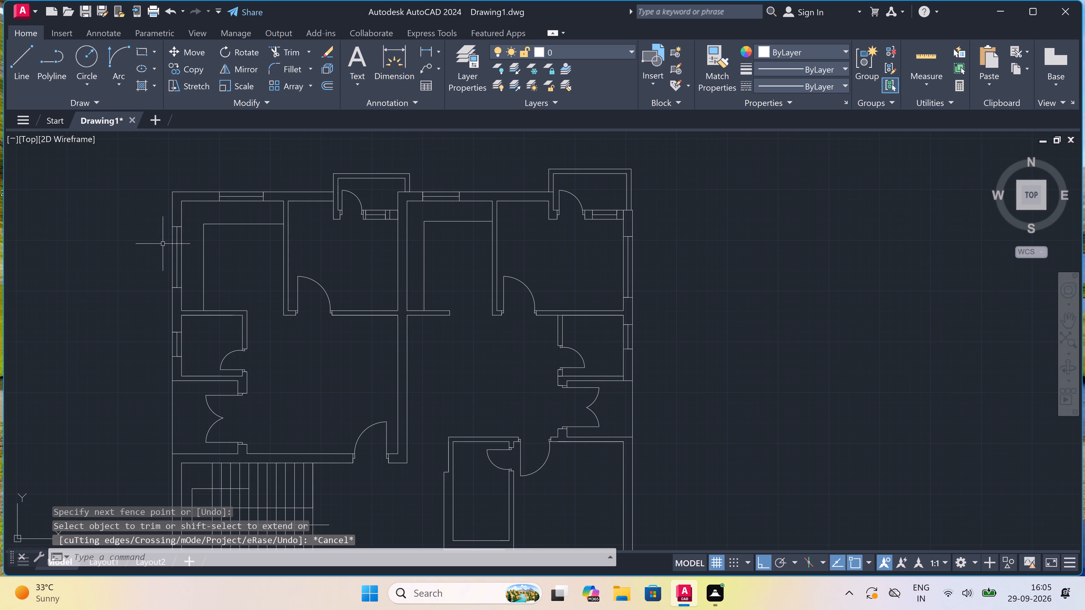
{"action": "scroll", "coordinate": [143, 238], "scroll_direction": "up", "scroll_amount": 2}
{"action": "key", "text": "l"}
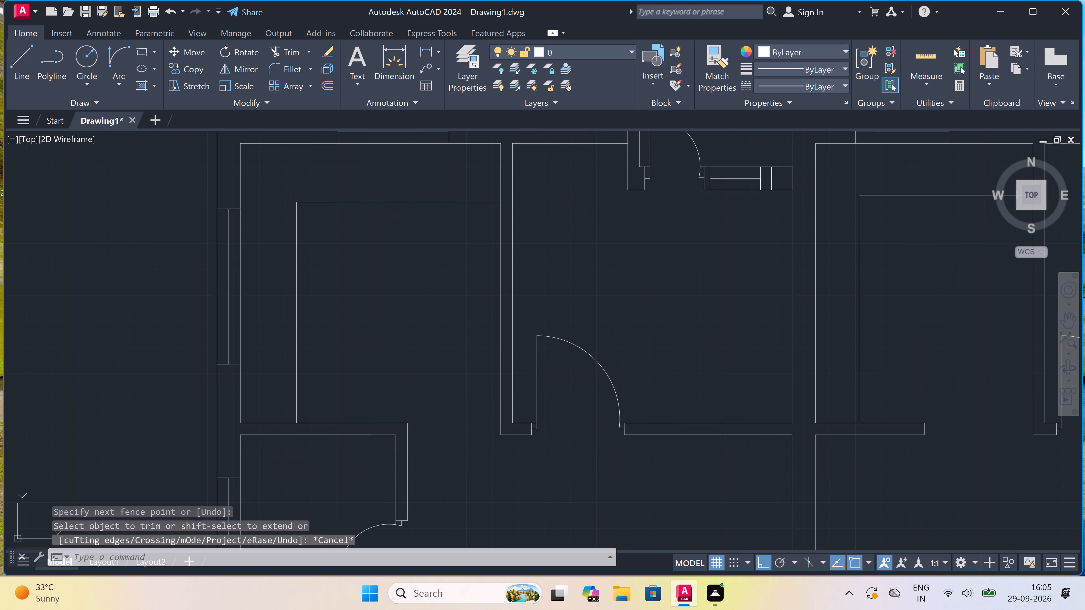
{"action": "key", "text": "space"}
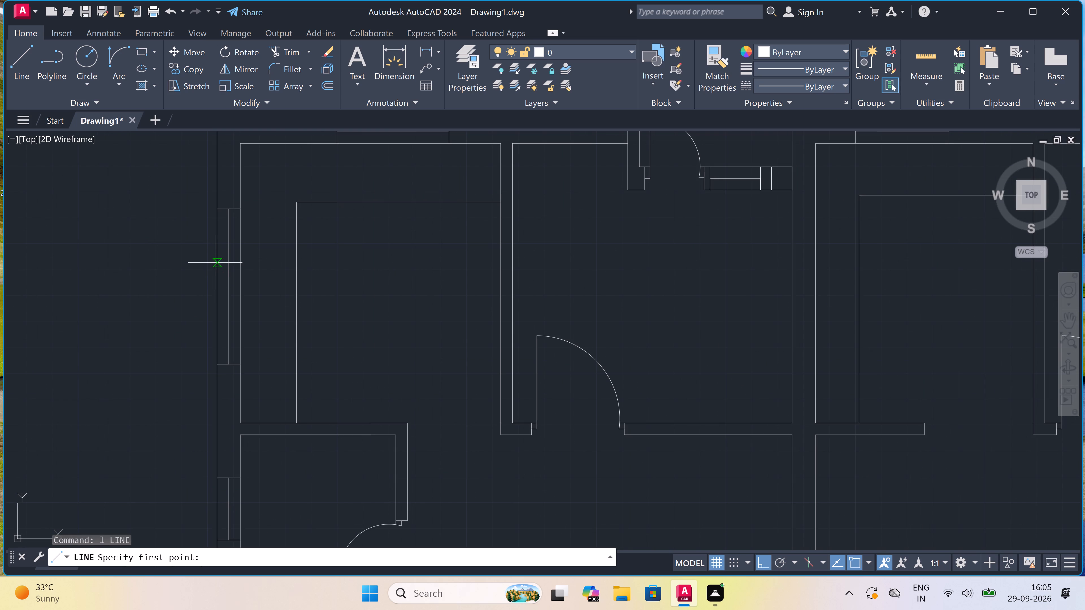
{"action": "left_click", "coordinate": [215, 263]}
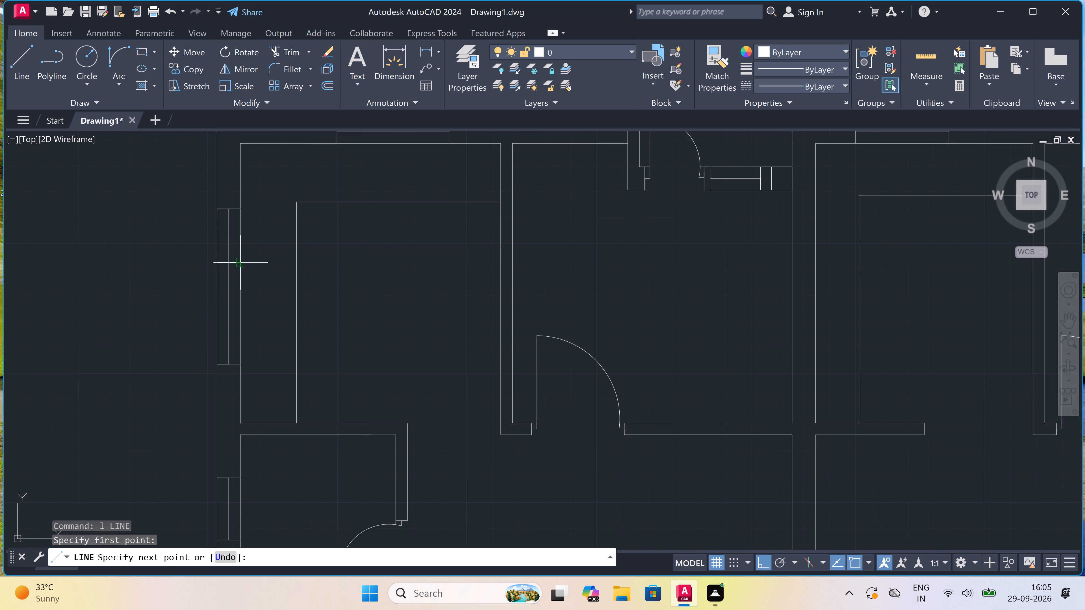
{"action": "left_click", "coordinate": [239, 263]}
{"action": "key", "text": "Escape"}
Trim off the west window's centre line north of the new jamb line and remove its old north jamb.
{"action": "key", "text": "t"}
{"action": "key", "text": "r"}
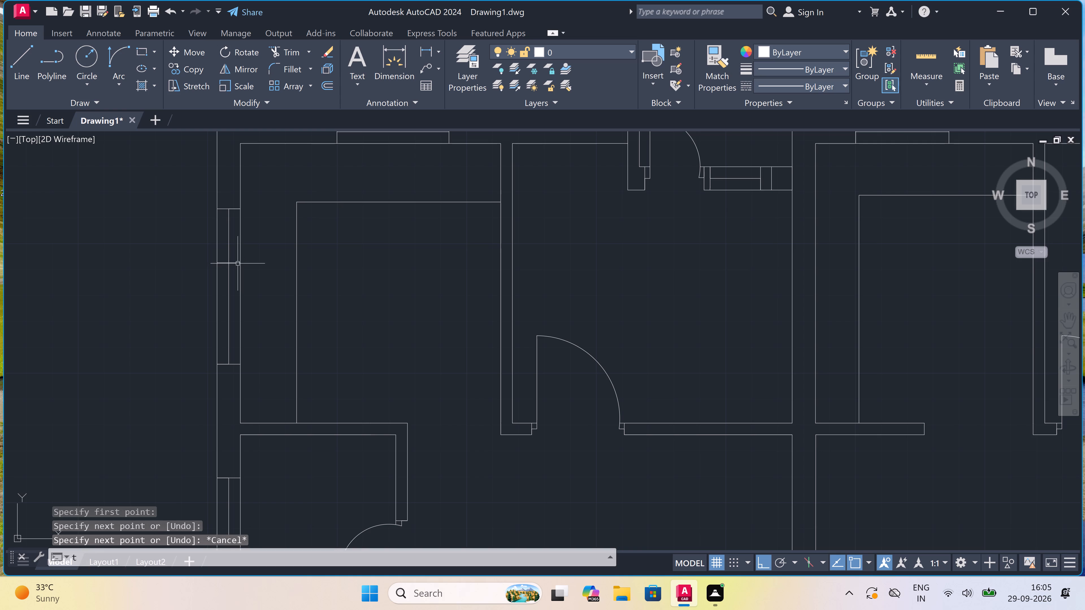
{"action": "key", "text": "space"}
{"action": "scroll", "coordinate": [216, 245], "scroll_direction": "up", "scroll_amount": 1}
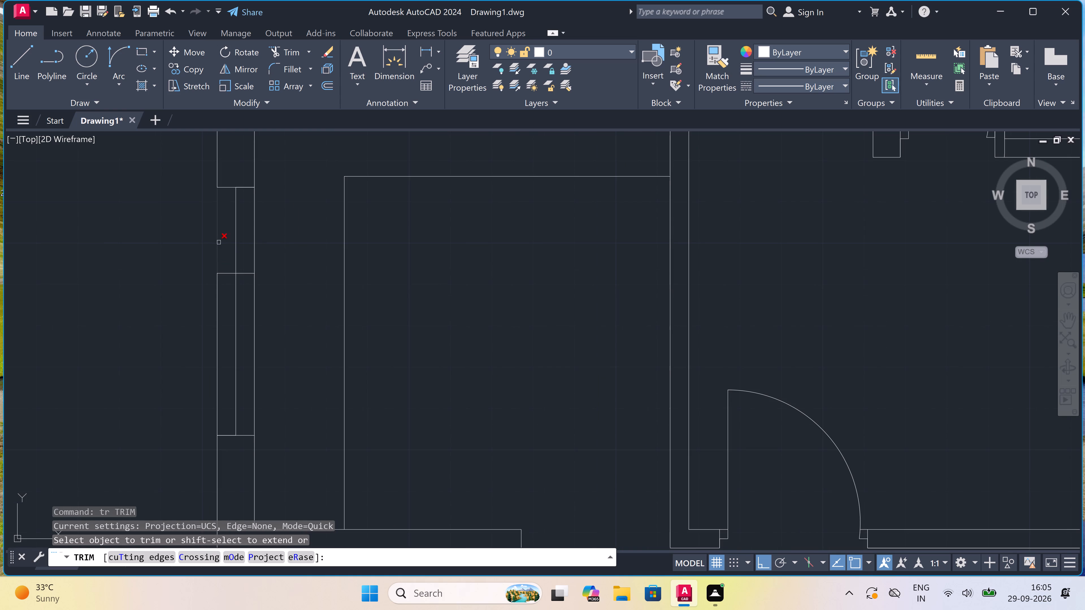
{"action": "left_click", "coordinate": [227, 182]}
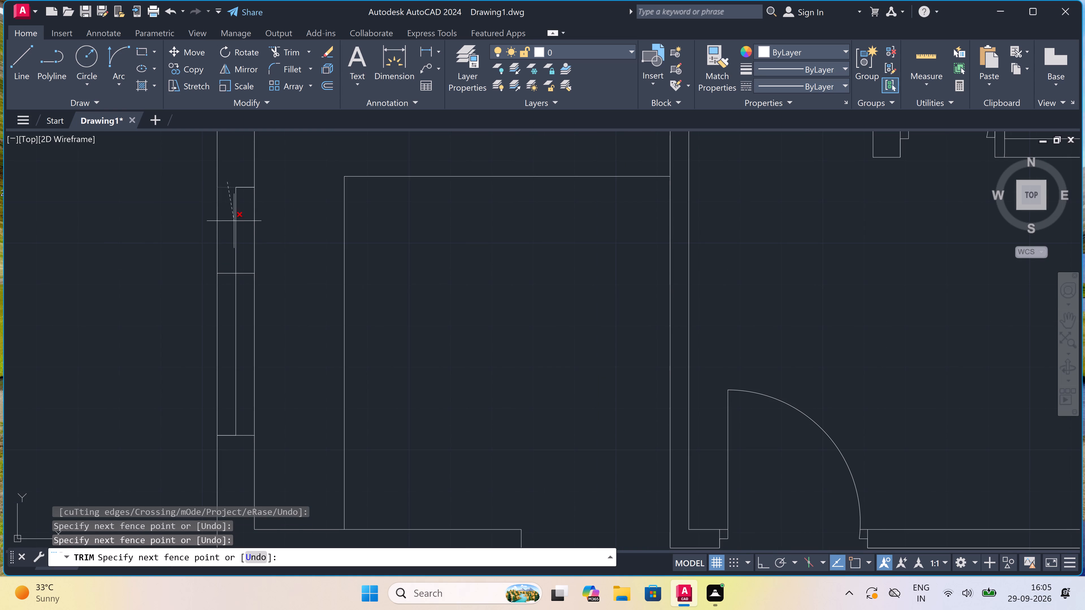
{"action": "left_click", "coordinate": [235, 230]}
{"action": "left_click", "coordinate": [236, 227]}
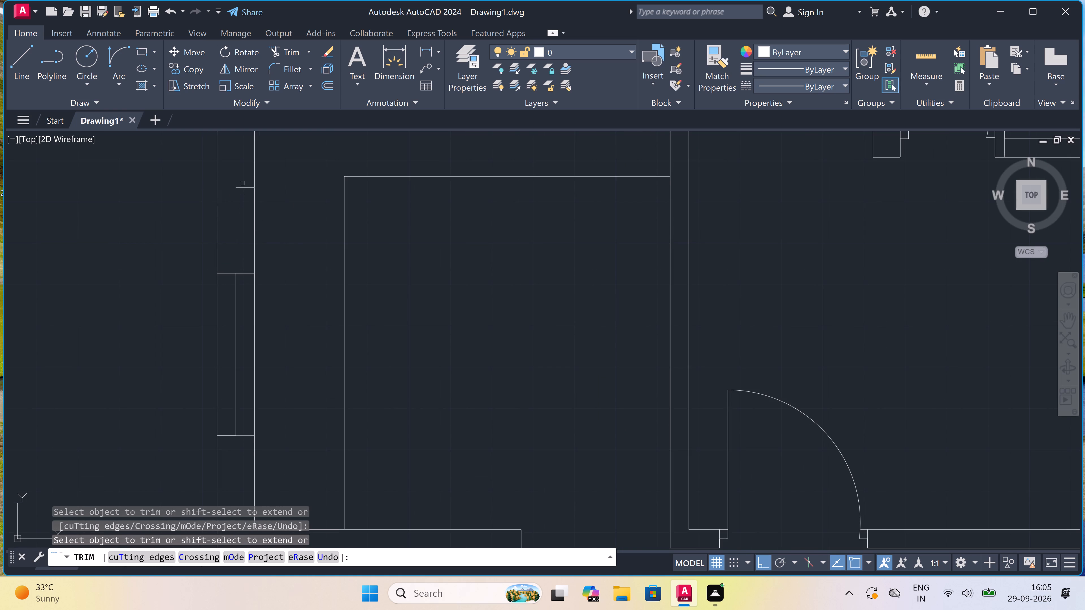
{"action": "left_click", "coordinate": [242, 183]}
{"action": "left_click", "coordinate": [241, 207]}
{"action": "key", "text": "Escape"}
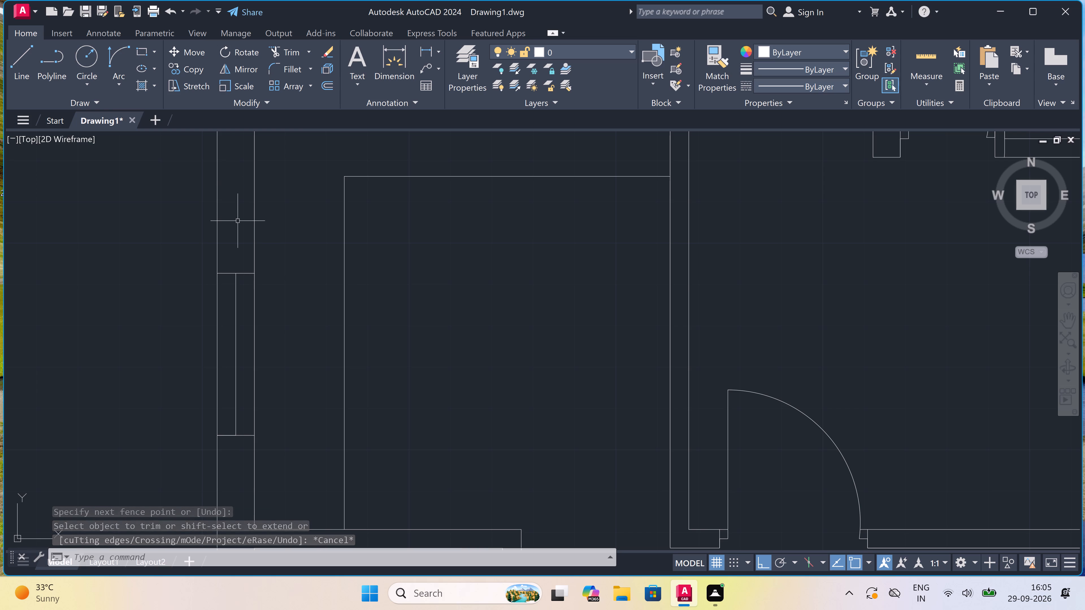
Examine the overall floor plan and the rooms in its southern half.
{"action": "scroll", "coordinate": [264, 272], "scroll_direction": "down", "scroll_amount": 3}
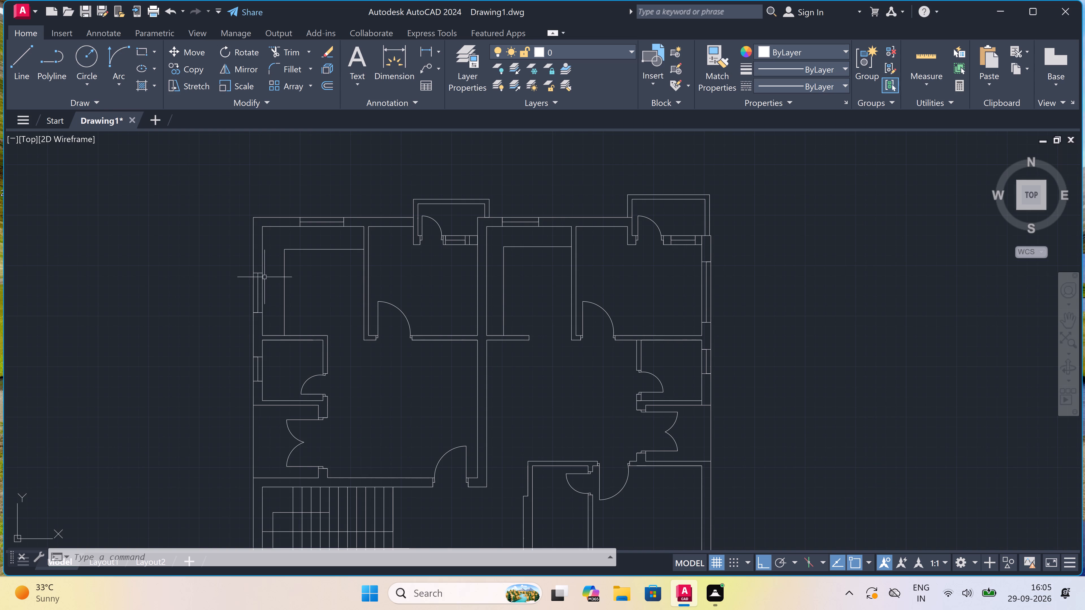
{"action": "scroll", "coordinate": [270, 289], "scroll_direction": "down", "scroll_amount": 2}
{"action": "scroll", "coordinate": [273, 321], "scroll_direction": "down", "scroll_amount": 1}
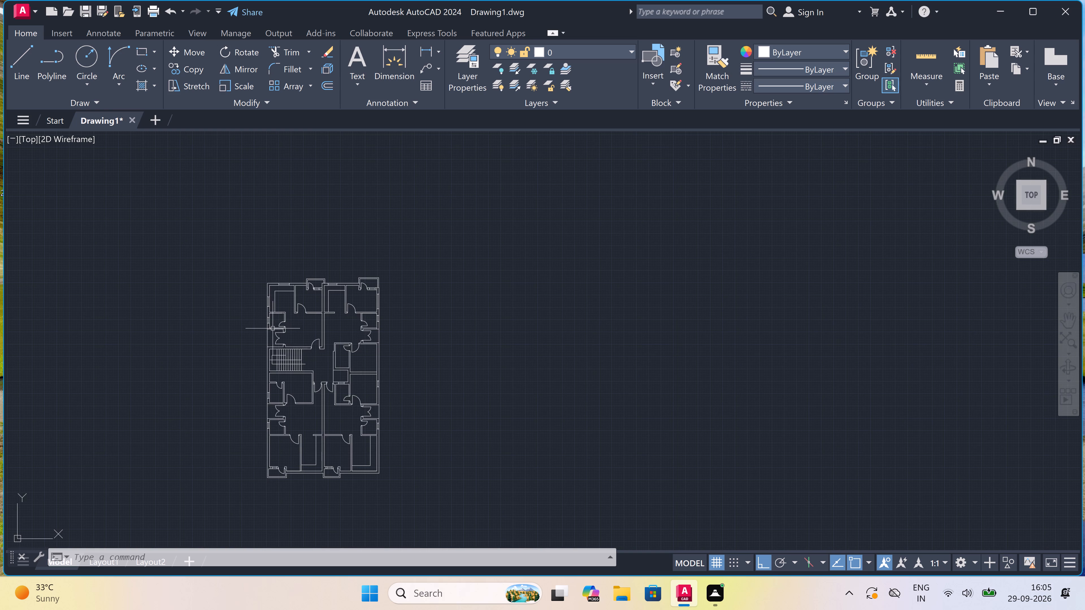
{"action": "scroll", "coordinate": [287, 468], "scroll_direction": "up", "scroll_amount": 3}
{"action": "scroll", "coordinate": [287, 467], "scroll_direction": "down", "scroll_amount": 1}
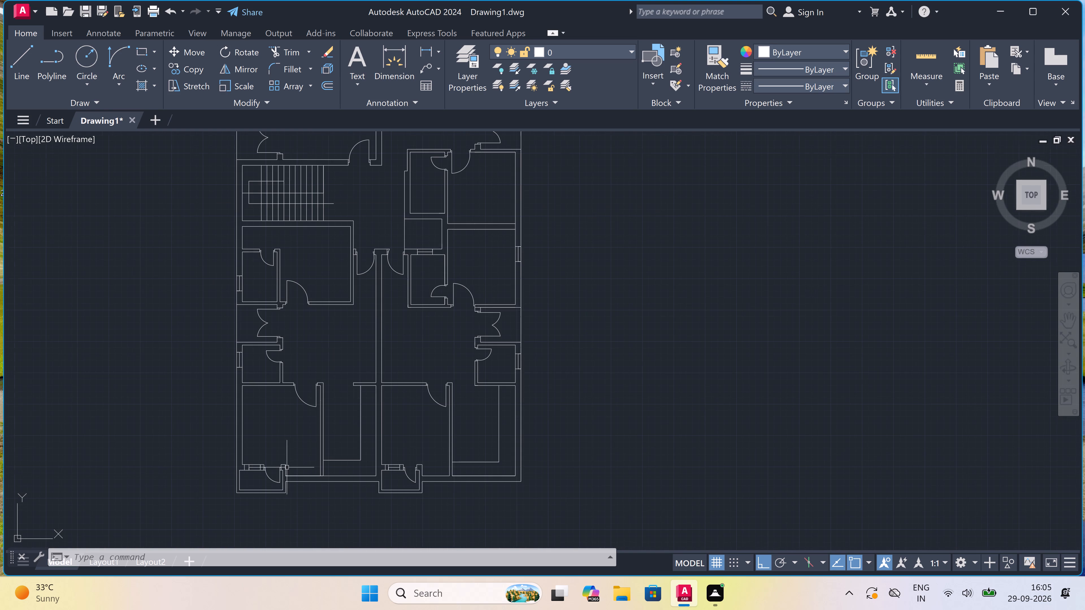
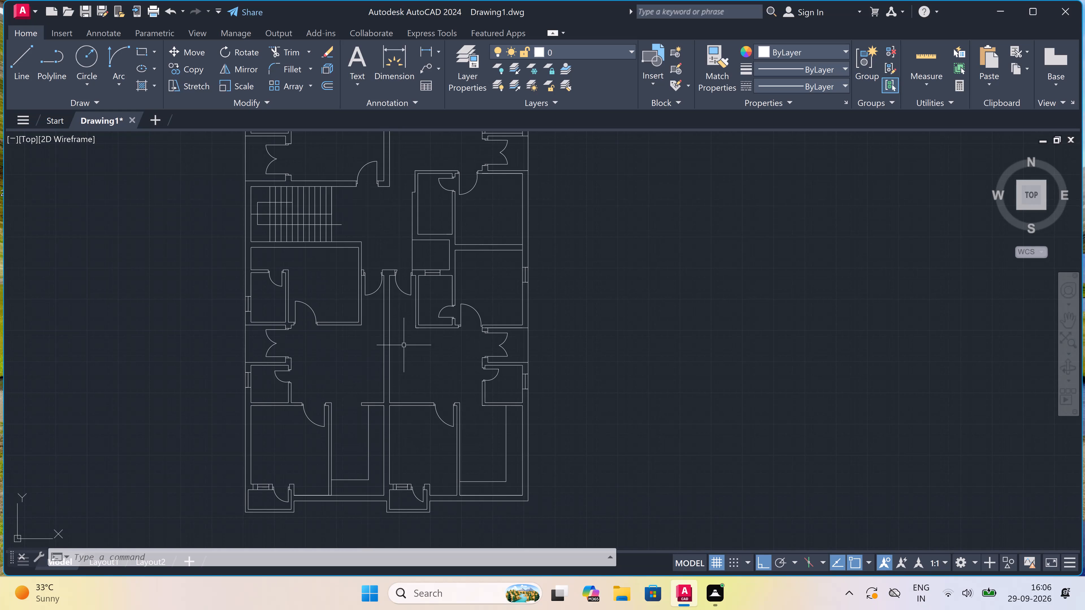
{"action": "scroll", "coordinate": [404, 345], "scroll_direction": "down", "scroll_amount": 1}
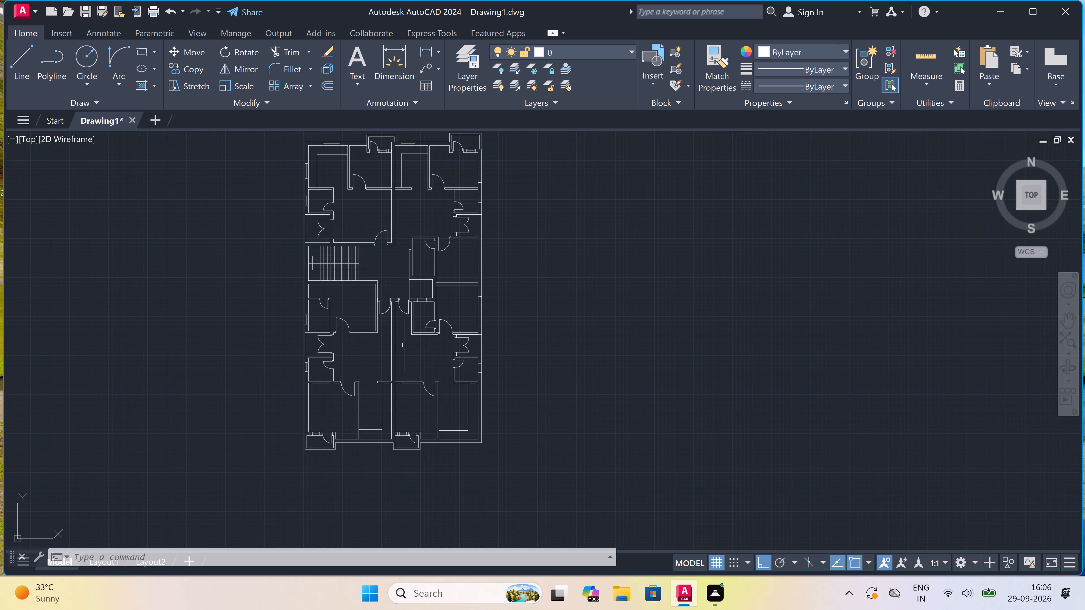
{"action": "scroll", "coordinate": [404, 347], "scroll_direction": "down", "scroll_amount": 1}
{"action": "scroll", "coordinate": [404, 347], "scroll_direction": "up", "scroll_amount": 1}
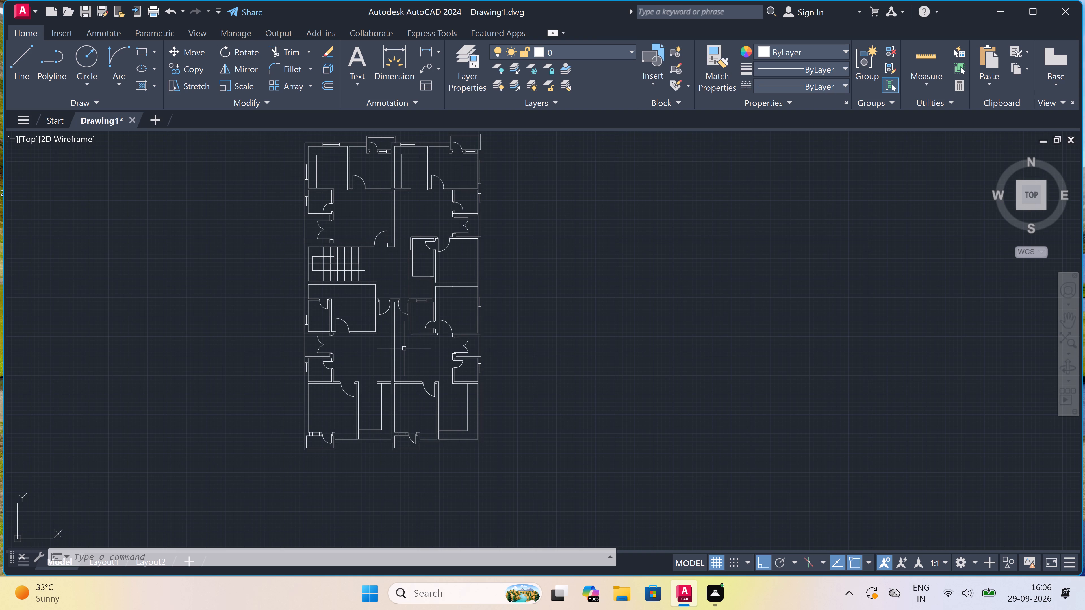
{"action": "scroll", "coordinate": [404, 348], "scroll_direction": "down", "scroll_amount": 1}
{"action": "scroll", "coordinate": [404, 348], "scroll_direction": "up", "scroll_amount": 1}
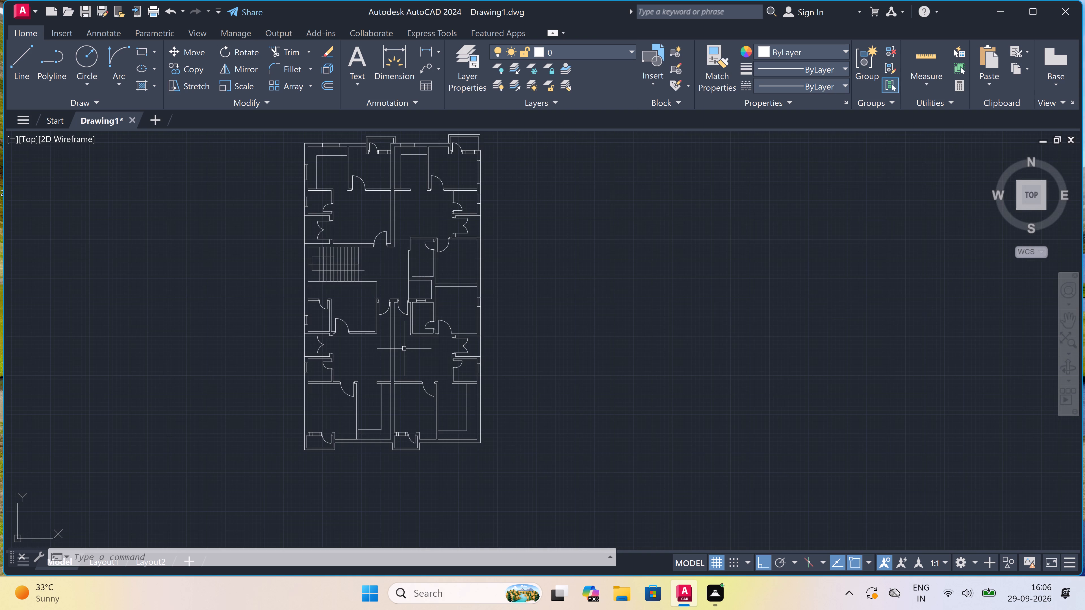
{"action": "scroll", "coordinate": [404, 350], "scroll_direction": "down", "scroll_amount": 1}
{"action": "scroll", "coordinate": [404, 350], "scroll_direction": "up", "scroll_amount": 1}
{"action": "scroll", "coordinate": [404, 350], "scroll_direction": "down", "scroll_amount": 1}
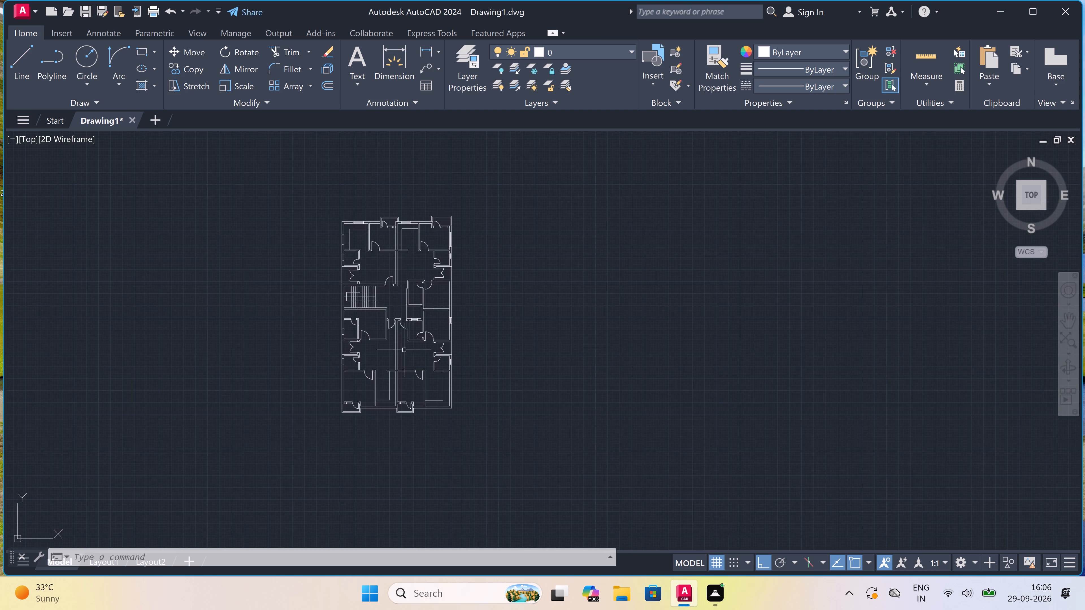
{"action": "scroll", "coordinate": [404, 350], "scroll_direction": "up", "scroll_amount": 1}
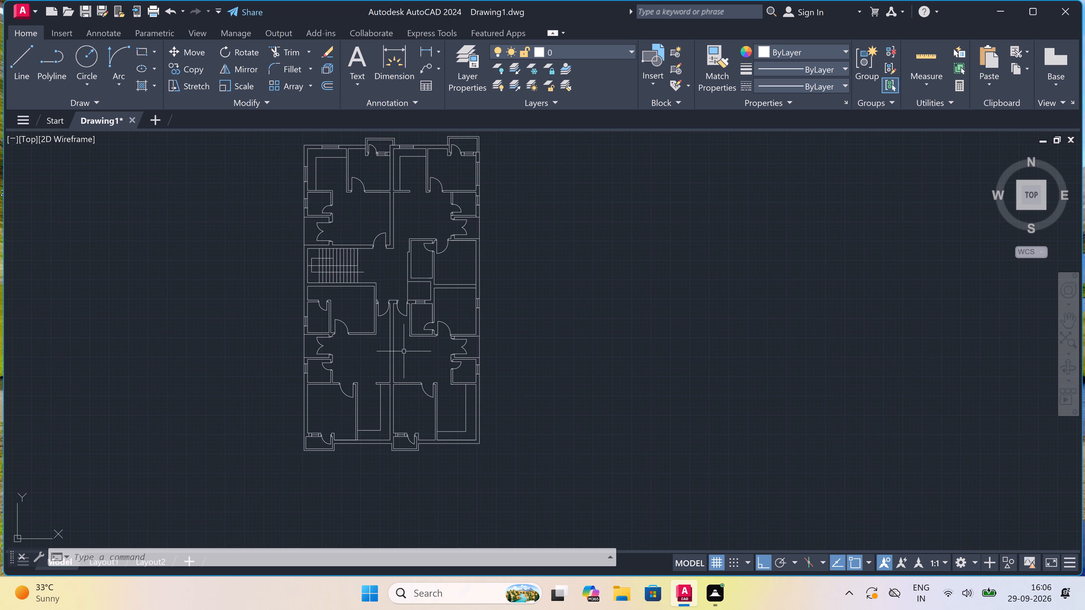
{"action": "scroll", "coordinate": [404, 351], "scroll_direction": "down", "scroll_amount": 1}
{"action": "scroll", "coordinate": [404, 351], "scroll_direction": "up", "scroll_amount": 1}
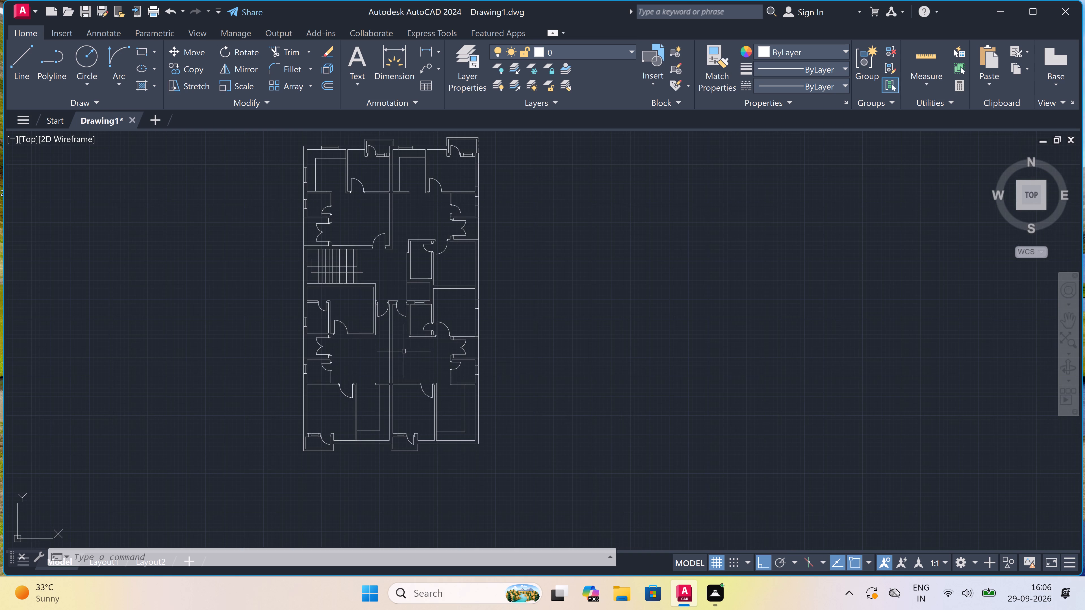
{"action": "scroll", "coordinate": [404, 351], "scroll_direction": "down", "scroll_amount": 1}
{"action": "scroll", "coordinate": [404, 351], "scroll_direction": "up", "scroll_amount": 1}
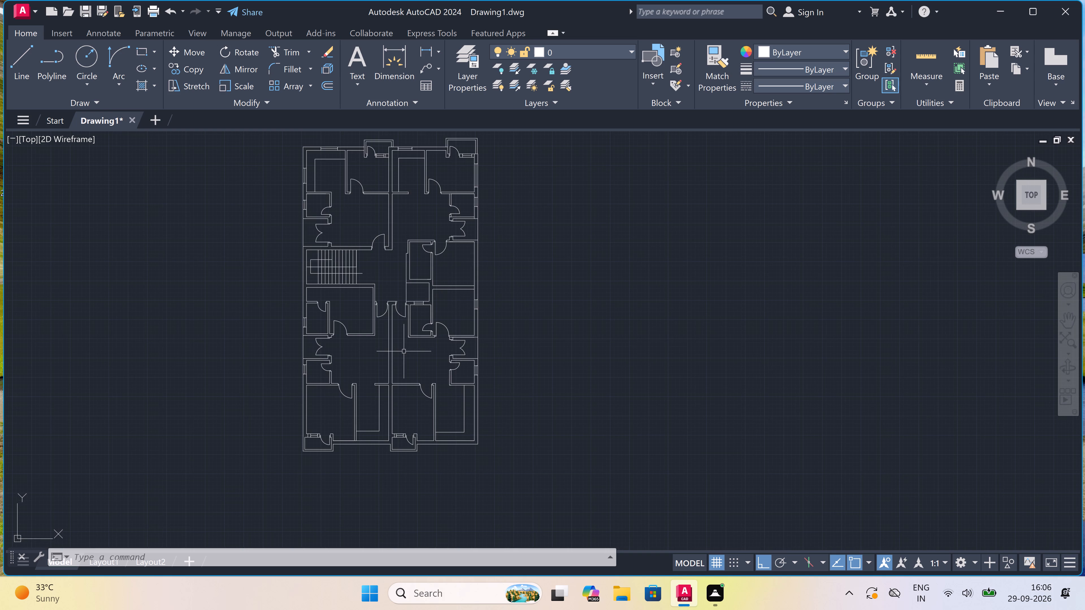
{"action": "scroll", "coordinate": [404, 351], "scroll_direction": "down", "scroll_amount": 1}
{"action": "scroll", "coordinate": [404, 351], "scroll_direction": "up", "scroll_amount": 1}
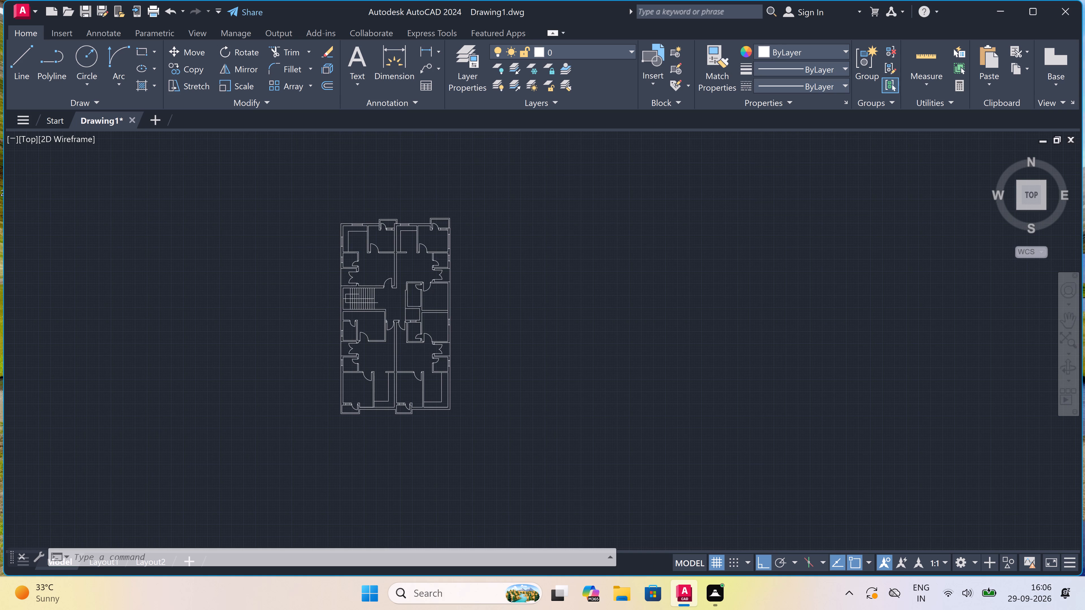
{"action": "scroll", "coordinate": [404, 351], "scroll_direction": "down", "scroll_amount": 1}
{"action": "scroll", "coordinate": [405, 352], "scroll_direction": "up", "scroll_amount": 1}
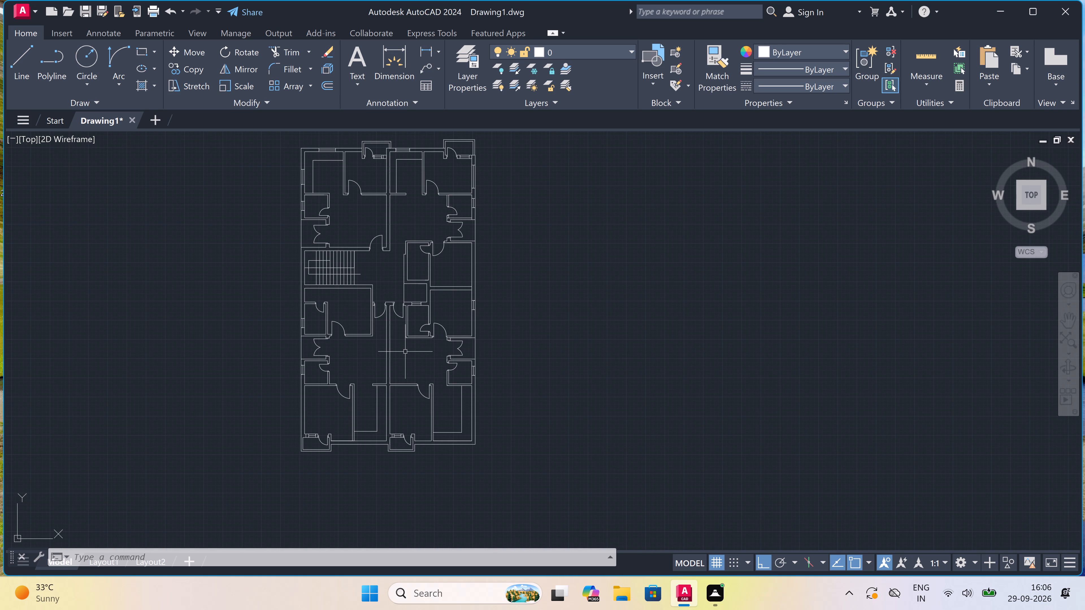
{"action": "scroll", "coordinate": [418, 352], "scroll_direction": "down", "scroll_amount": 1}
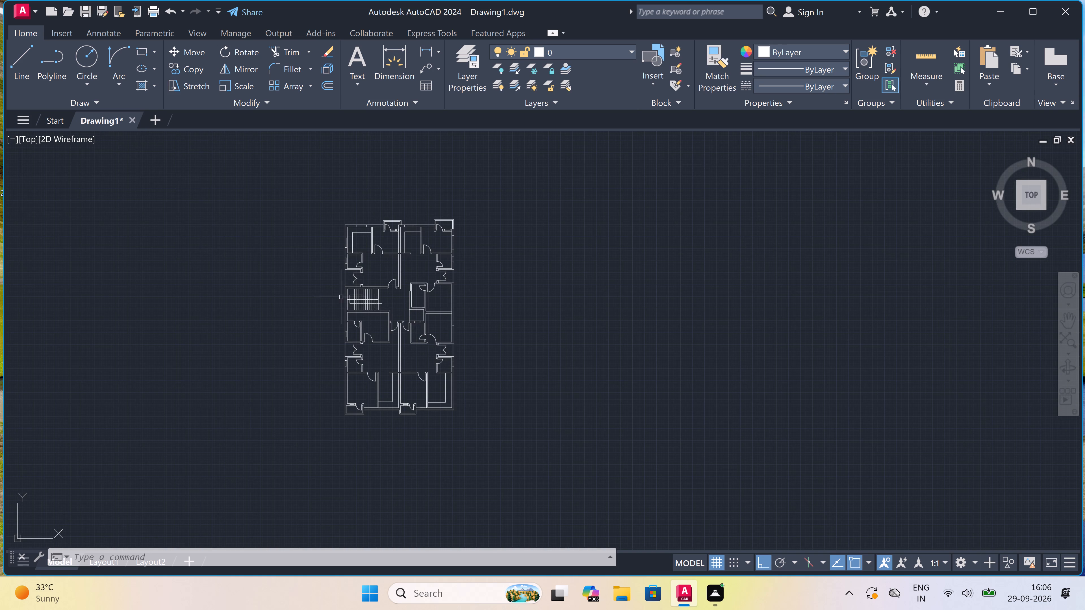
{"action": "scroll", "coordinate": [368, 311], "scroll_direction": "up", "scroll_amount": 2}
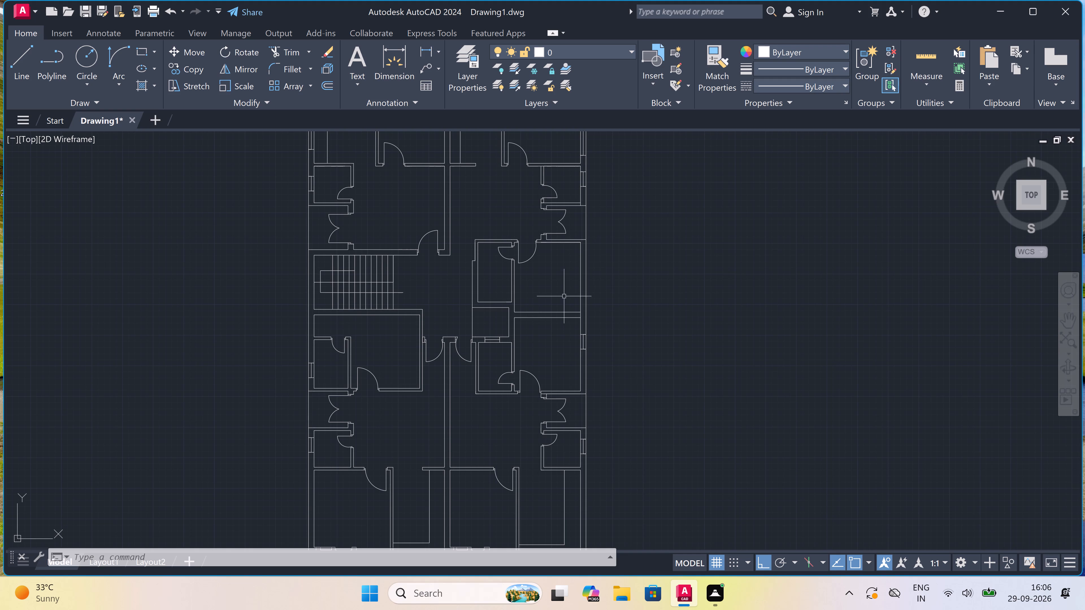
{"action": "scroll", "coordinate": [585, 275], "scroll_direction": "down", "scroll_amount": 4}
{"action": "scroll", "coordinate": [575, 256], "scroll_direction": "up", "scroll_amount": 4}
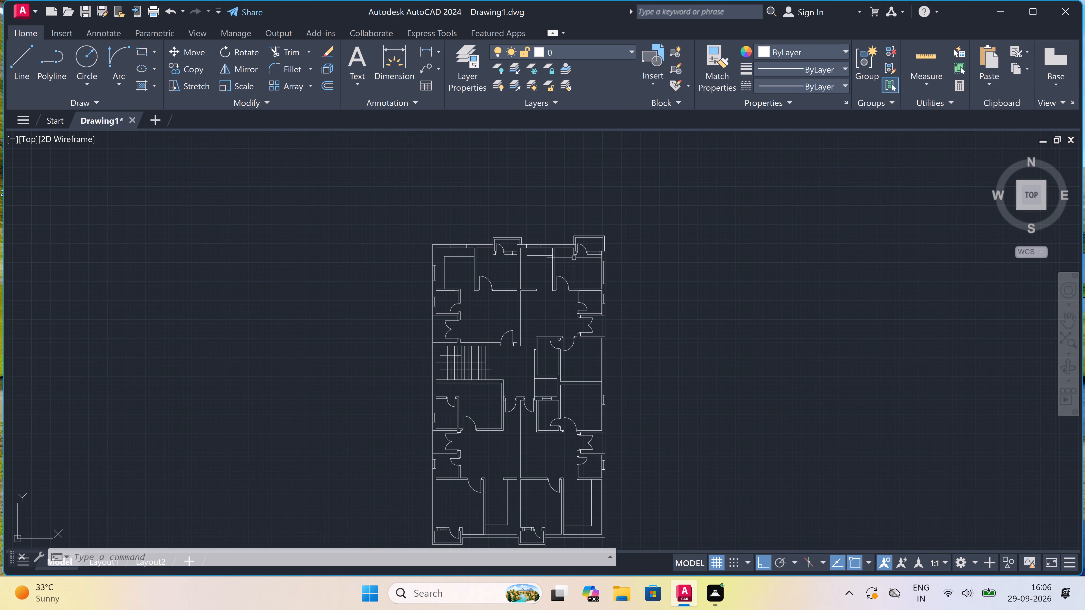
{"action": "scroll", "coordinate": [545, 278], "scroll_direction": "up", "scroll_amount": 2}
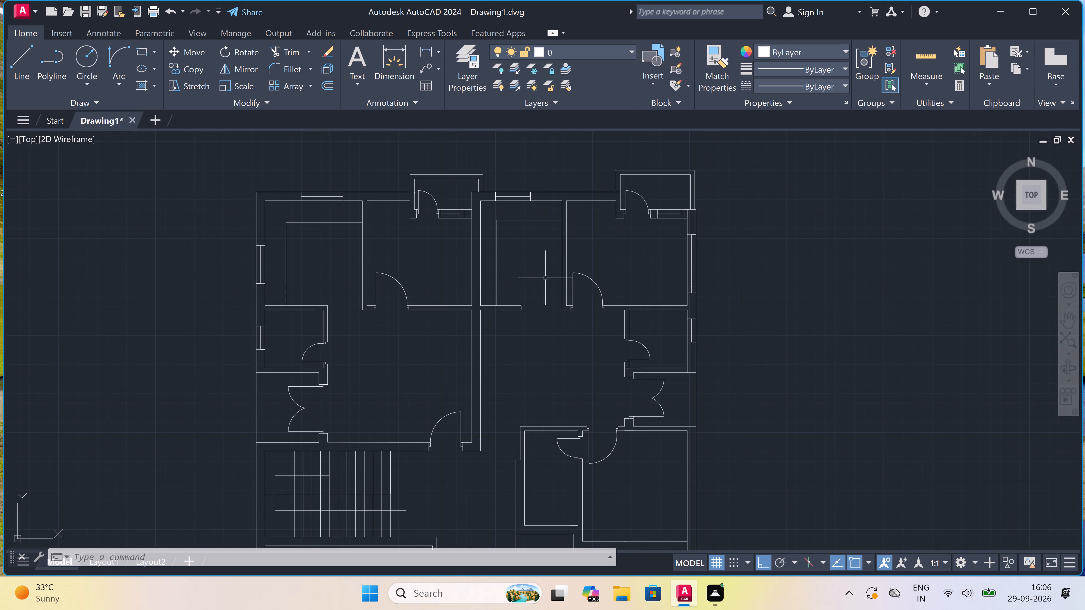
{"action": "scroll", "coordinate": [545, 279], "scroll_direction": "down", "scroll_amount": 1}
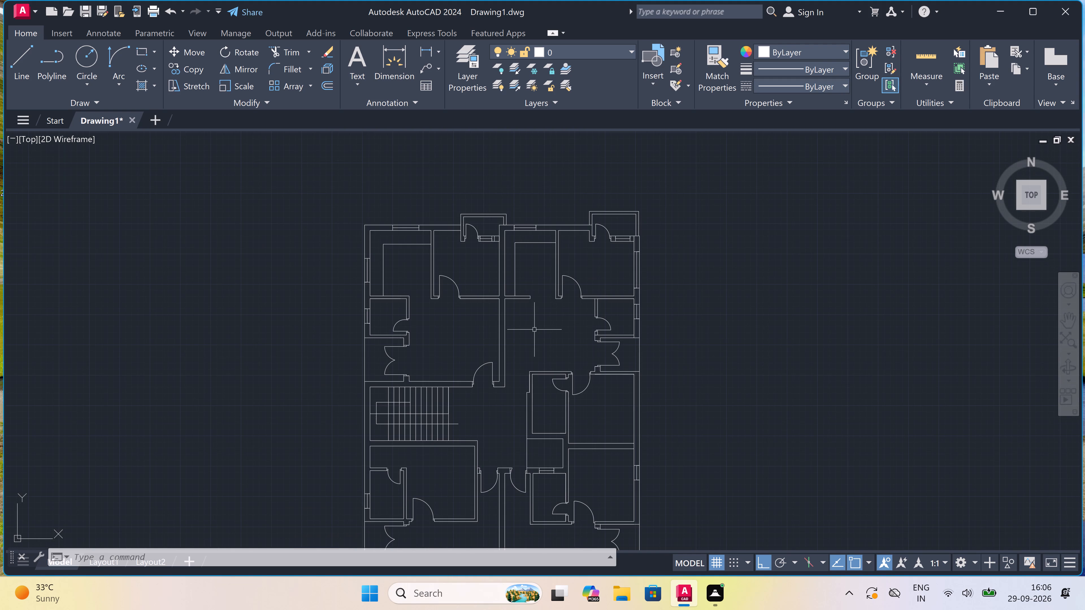
Draw a 2' wide window in the wall between the upper small bathroom and the shaft below it, with end lines and a centre line.
{"action": "scroll", "coordinate": [521, 456], "scroll_direction": "up", "scroll_amount": 1}
{"action": "scroll", "coordinate": [565, 404], "scroll_direction": "up", "scroll_amount": 2}
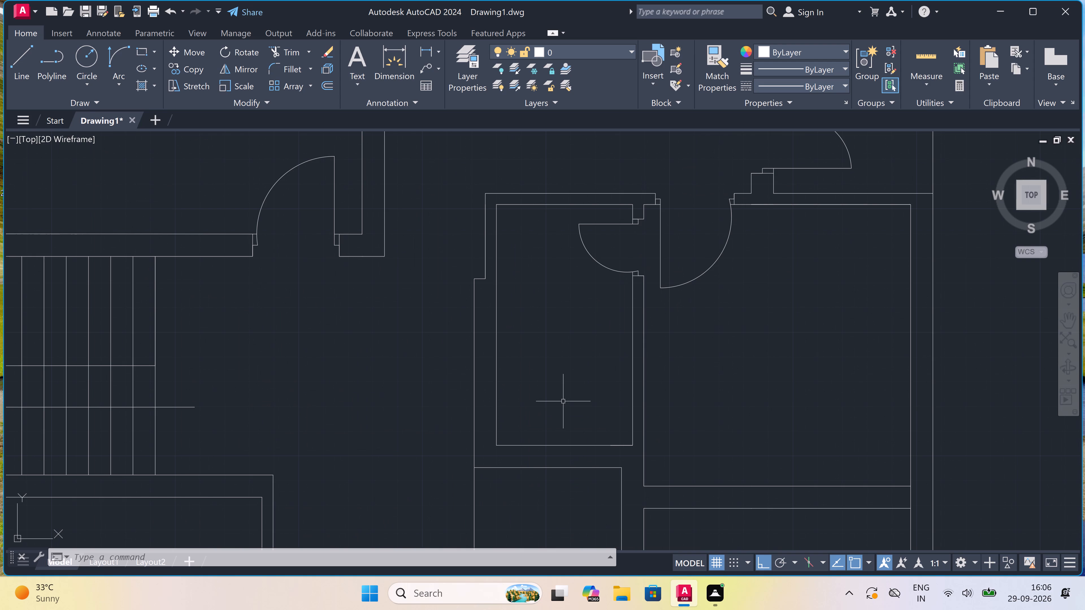
{"action": "type", "text": "l"}
{"action": "key", "text": "space"}
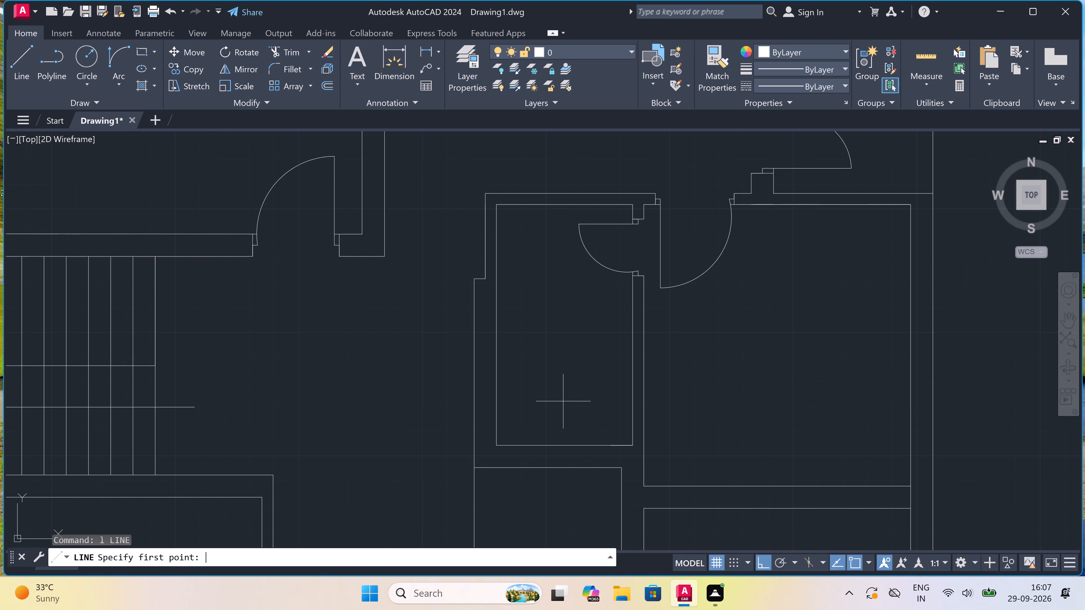
{"action": "left_click", "coordinate": [525, 446]}
{"action": "left_click", "coordinate": [521, 467]}
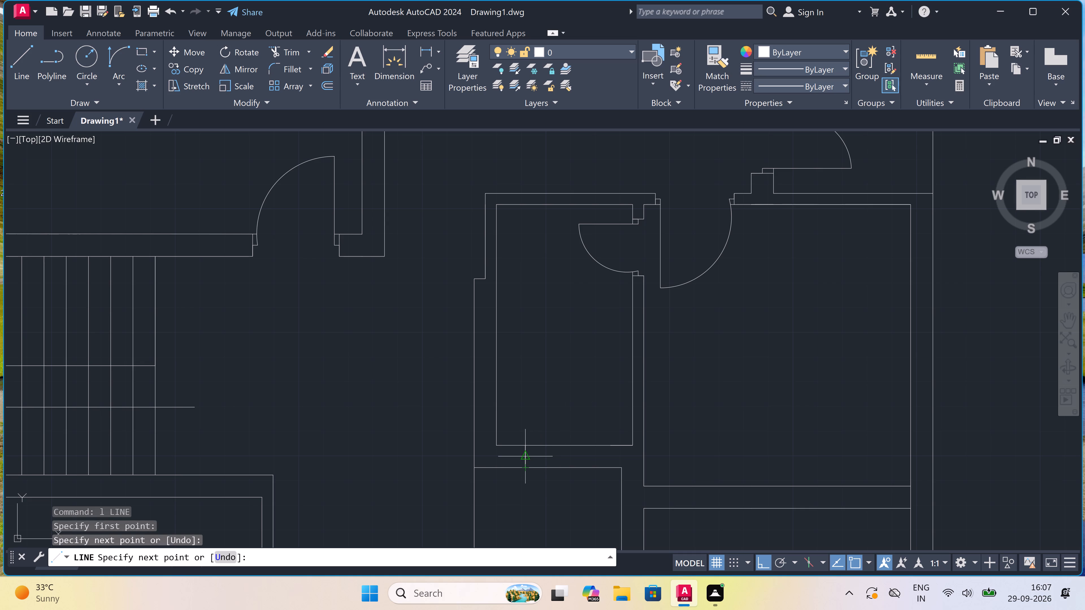
{"action": "left_click", "coordinate": [522, 457]}
{"action": "type", "text": "2'"}
{"action": "key", "text": "space"}
{"action": "left_click", "coordinate": [581, 445]}
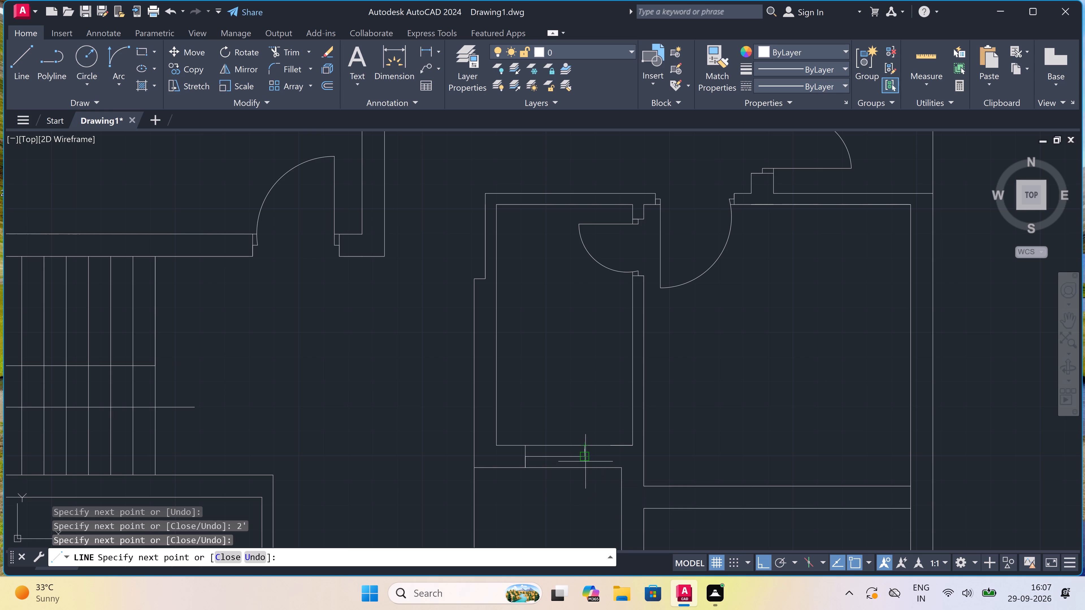
{"action": "scroll", "coordinate": [585, 461], "scroll_direction": "up", "scroll_amount": 2}
{"action": "left_click", "coordinate": [581, 476]}
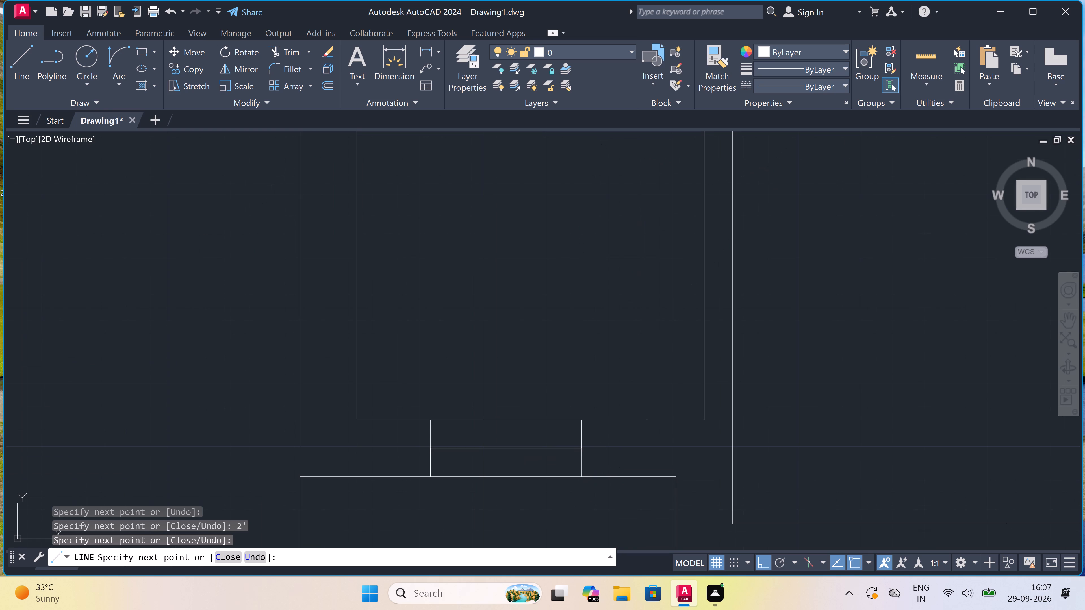
{"action": "key", "text": "Escape"}
Erase the short stray line overlapping the bathroom's lower wall line near its right-hand corner, beside the new window.
{"action": "scroll", "coordinate": [560, 394], "scroll_direction": "down", "scroll_amount": 5}
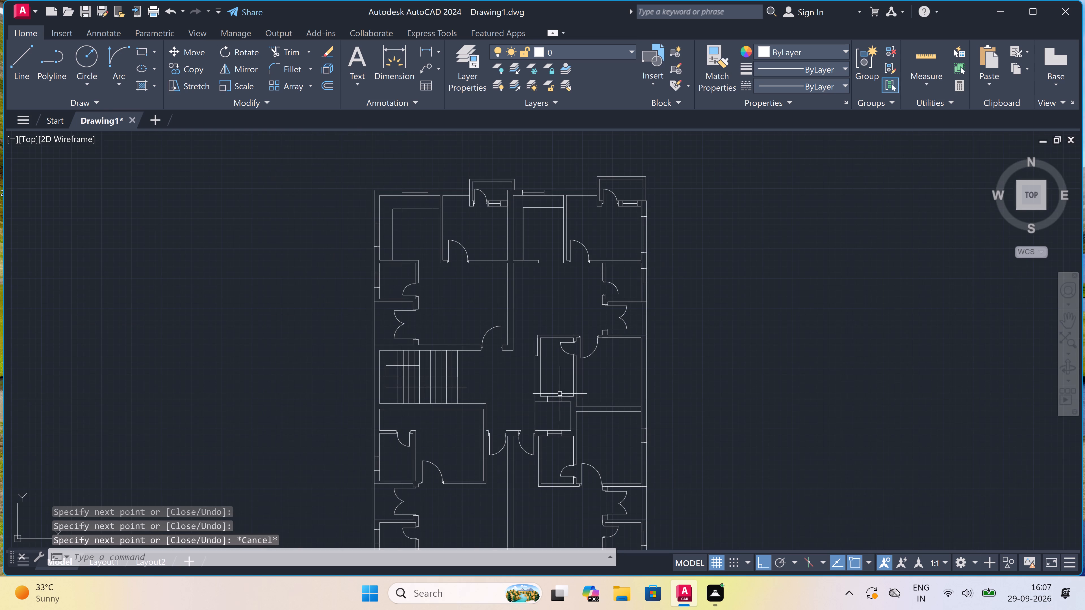
{"action": "scroll", "coordinate": [573, 401], "scroll_direction": "up", "scroll_amount": 3}
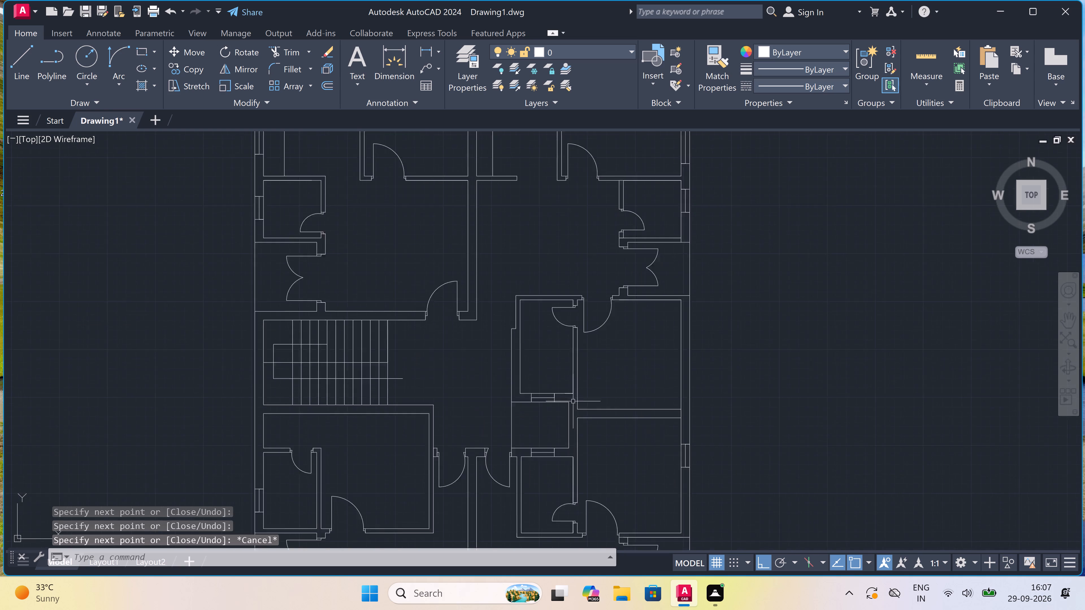
{"action": "scroll", "coordinate": [567, 388], "scroll_direction": "up", "scroll_amount": 3}
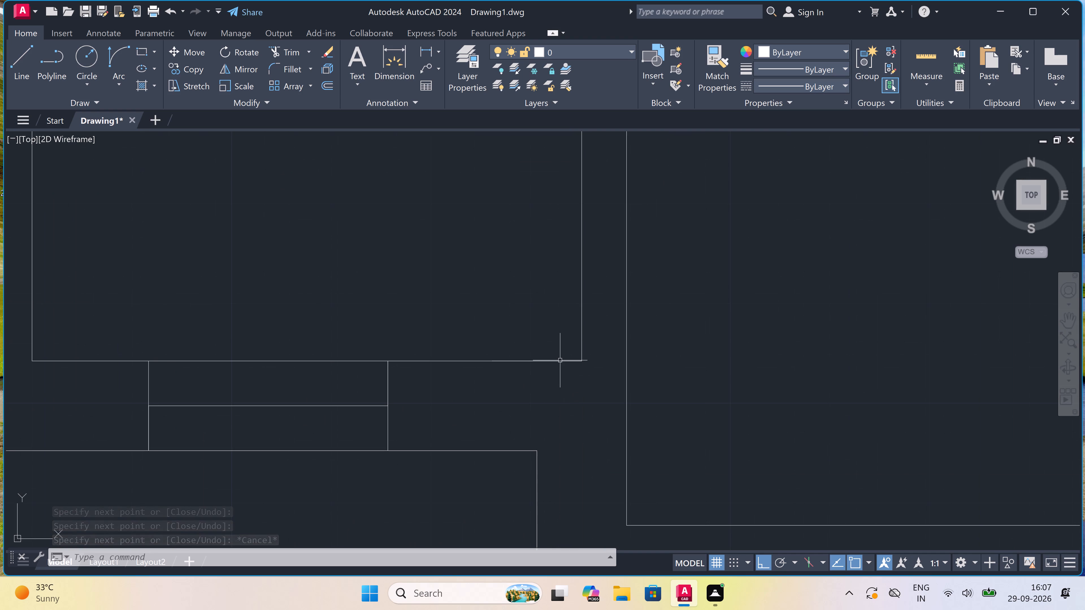
{"action": "left_click", "coordinate": [560, 360]}
{"action": "key", "text": "Delete"}
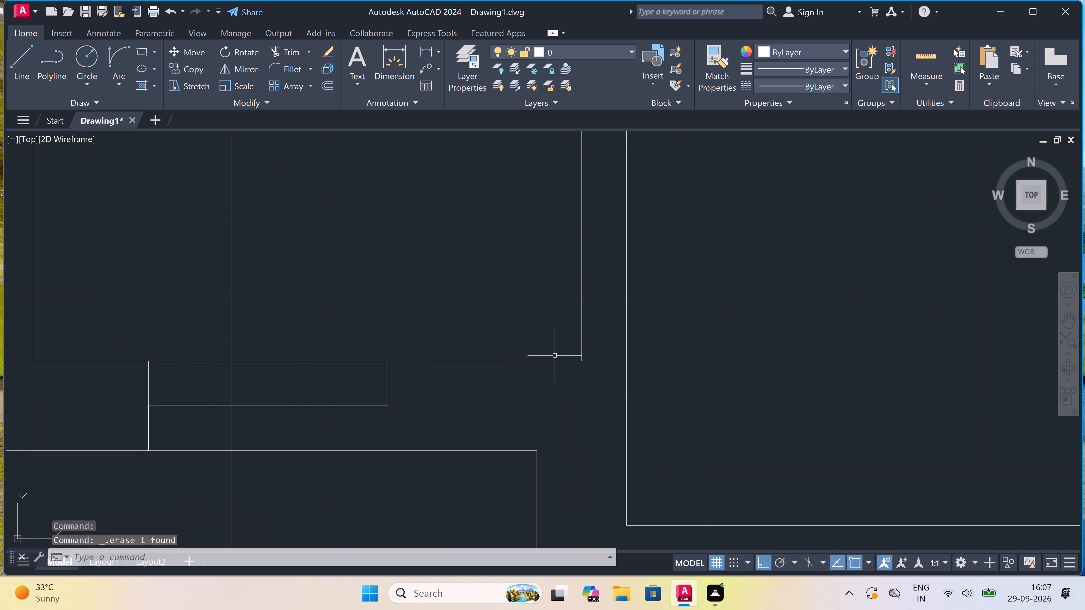
Erase the centre line and lower end line of the window in the east exterior wall of the room beside the lower small bathroom.
{"action": "scroll", "coordinate": [552, 355], "scroll_direction": "down", "scroll_amount": 3}
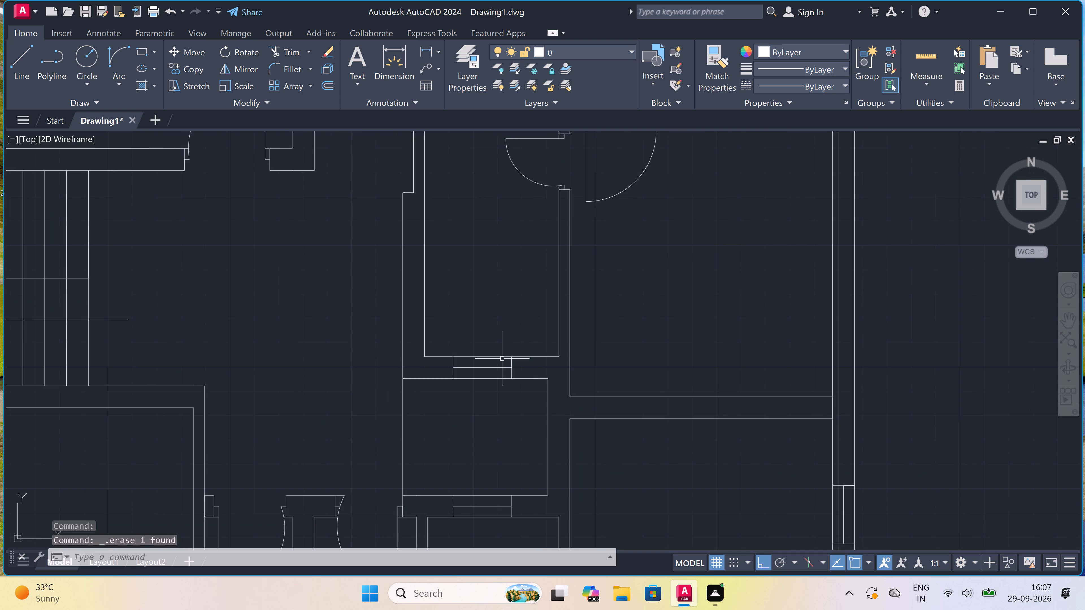
{"action": "scroll", "coordinate": [501, 357], "scroll_direction": "down", "scroll_amount": 1}
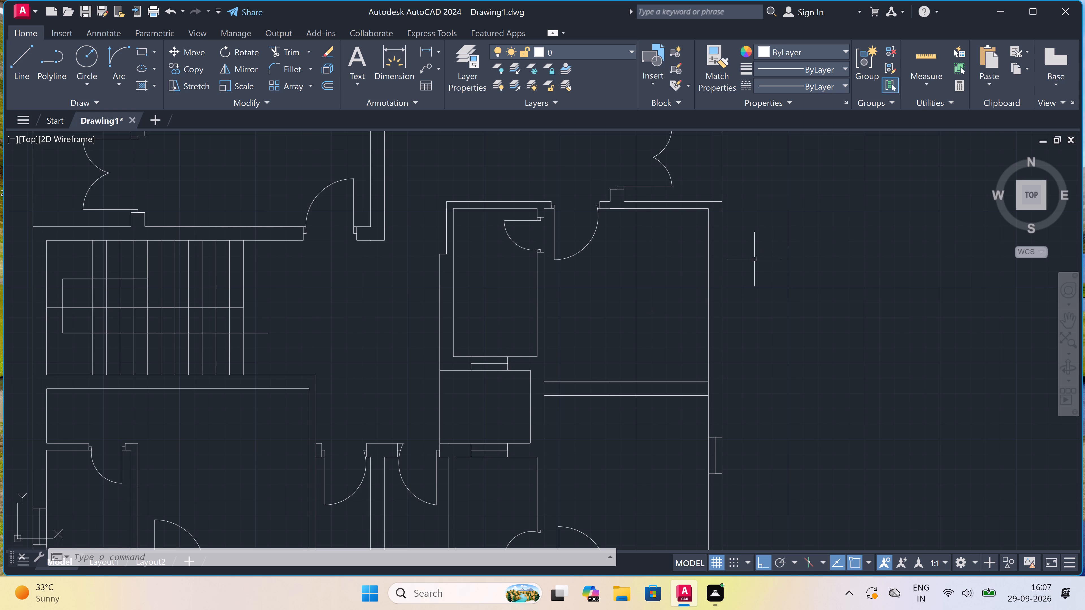
{"action": "scroll", "coordinate": [753, 261], "scroll_direction": "down", "scroll_amount": 1}
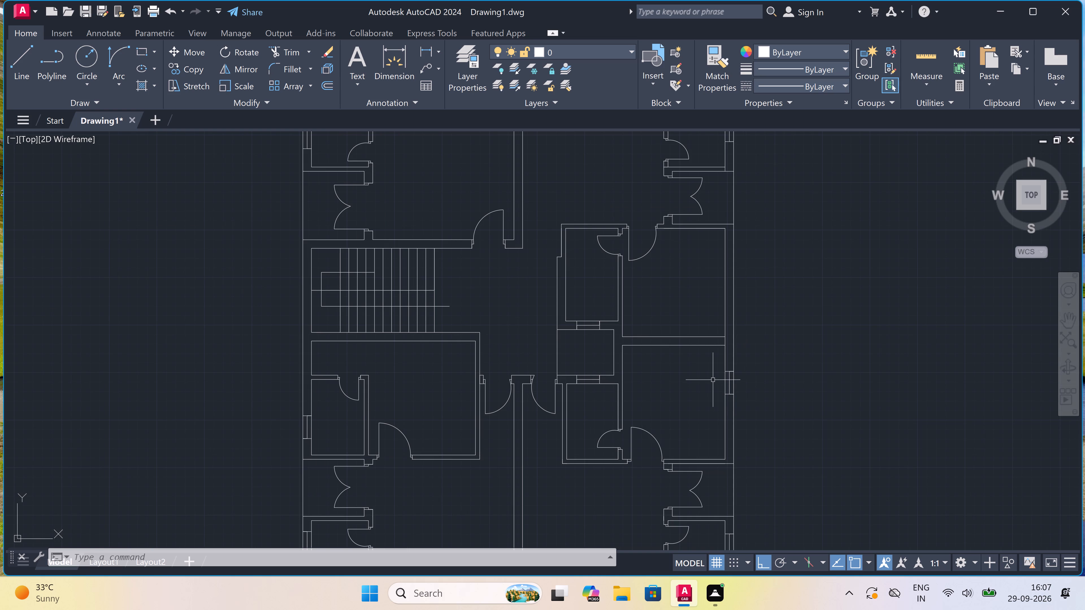
{"action": "scroll", "coordinate": [719, 400], "scroll_direction": "up", "scroll_amount": 1}
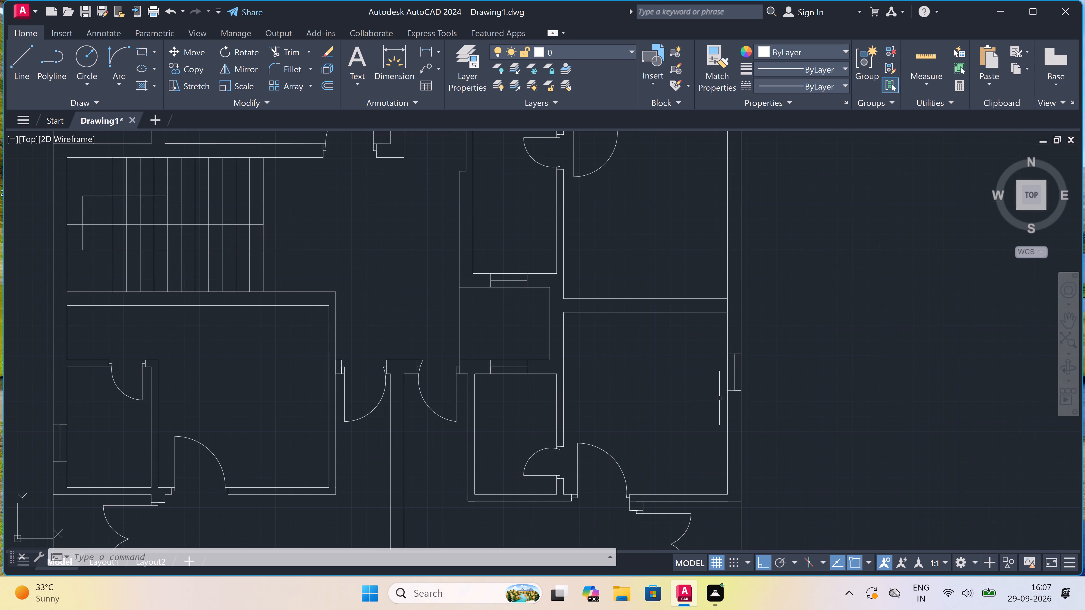
{"action": "scroll", "coordinate": [735, 411], "scroll_direction": "up", "scroll_amount": 3}
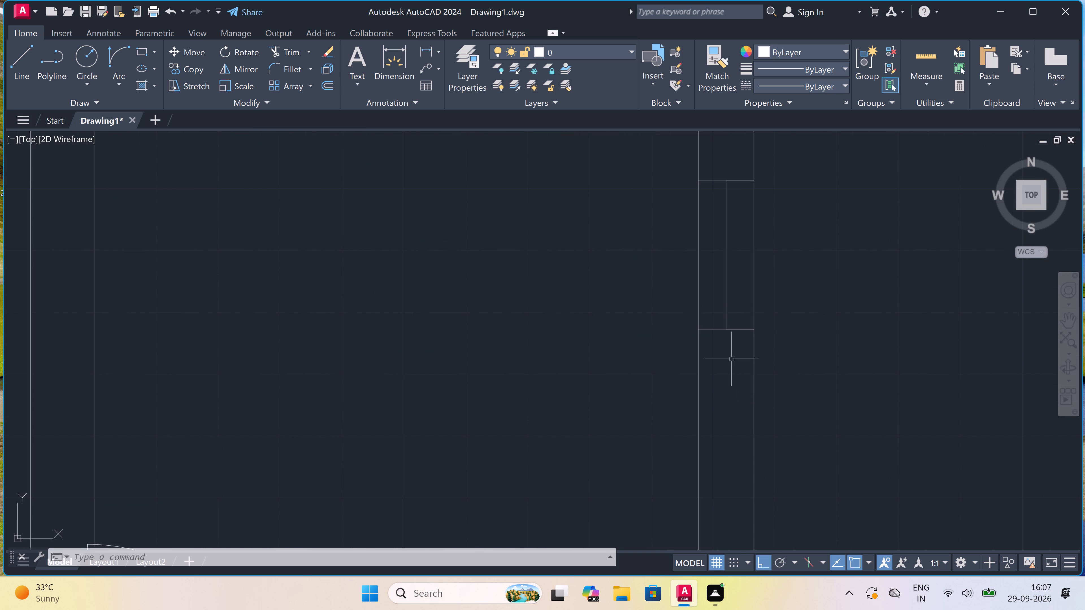
{"action": "left_click_drag", "start_coordinate": [735, 263], "coordinate": [735, 266]}
{"action": "left_click", "coordinate": [714, 382]}
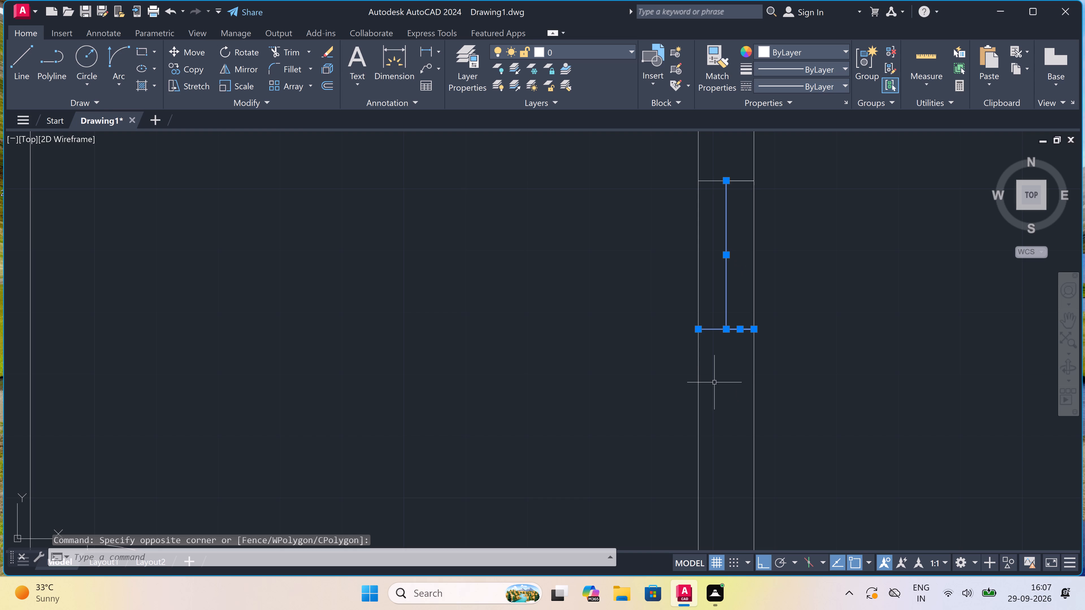
{"action": "key", "text": "Delete"}
Redraw the east exterior wall window beside the lower small bathroom with a 5' centre line and a lower end line across the wall.
{"action": "type", "text": "l"}
{"action": "key", "text": "space"}
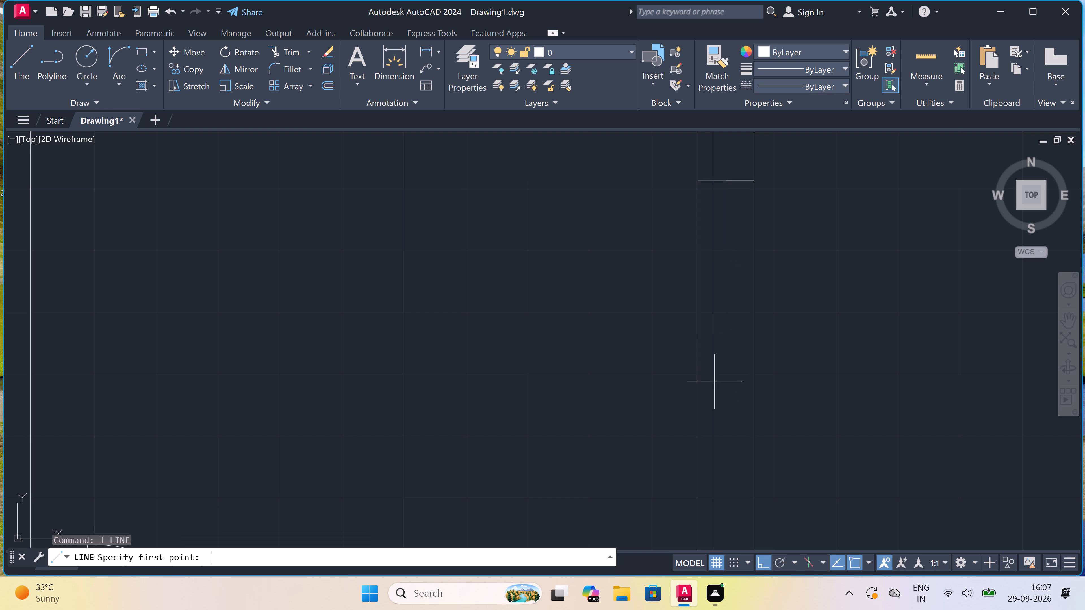
{"action": "left_click", "coordinate": [726, 180]}
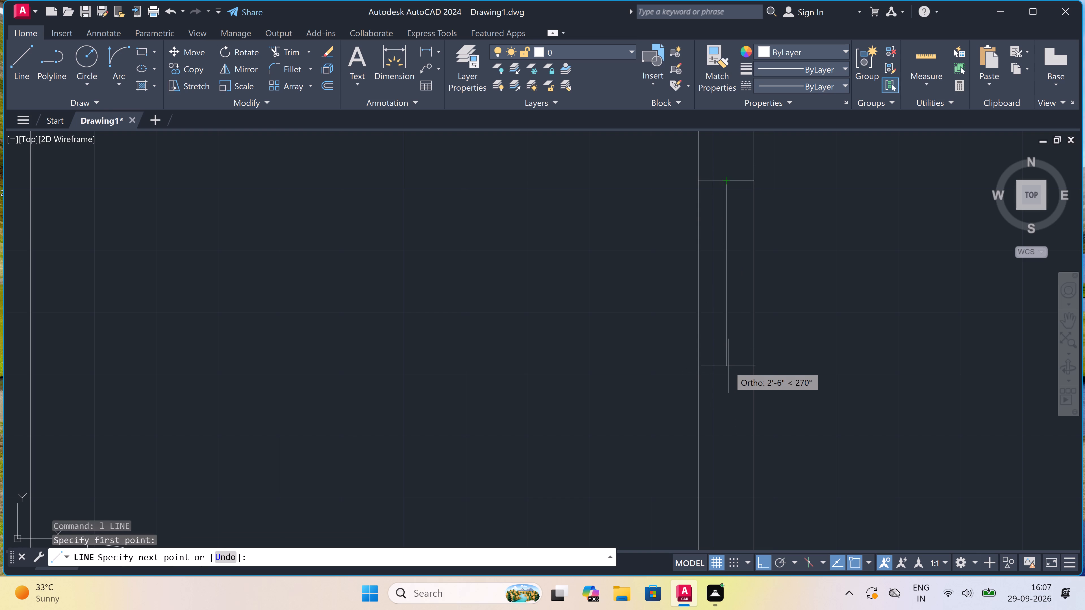
{"action": "type", "text": "5'"}
{"action": "key", "text": "space"}
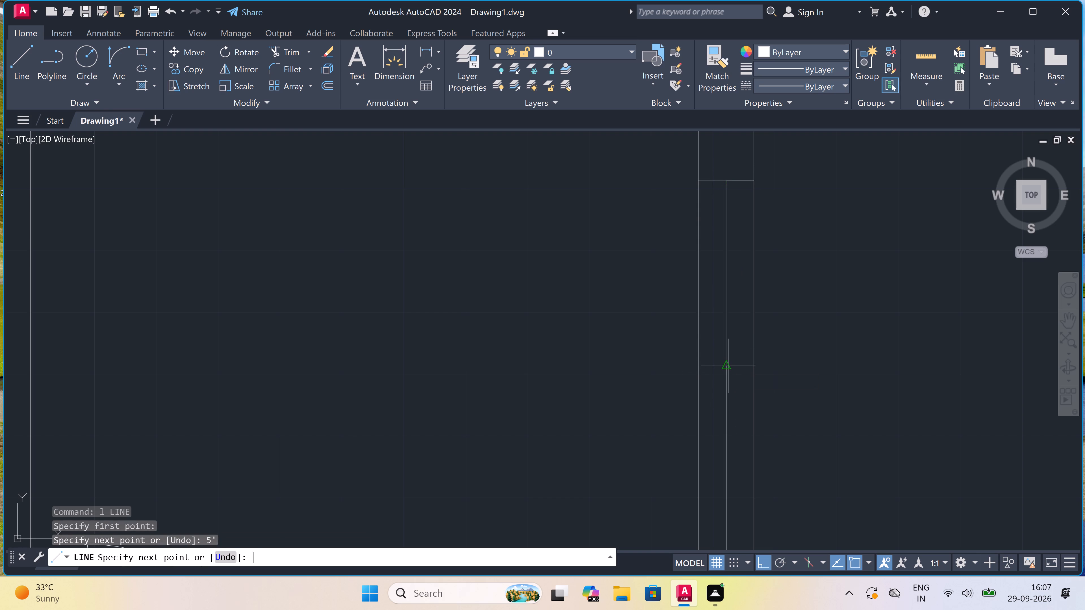
{"action": "scroll", "coordinate": [728, 366], "scroll_direction": "down", "scroll_amount": 4}
{"action": "scroll", "coordinate": [725, 399], "scroll_direction": "up", "scroll_amount": 3}
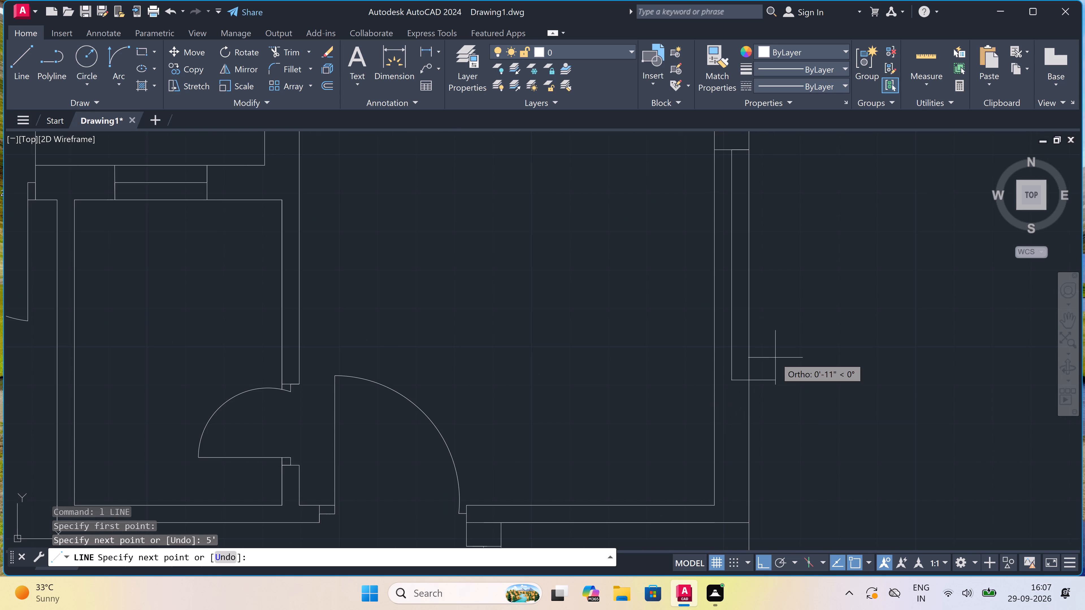
{"action": "left_click", "coordinate": [746, 380]}
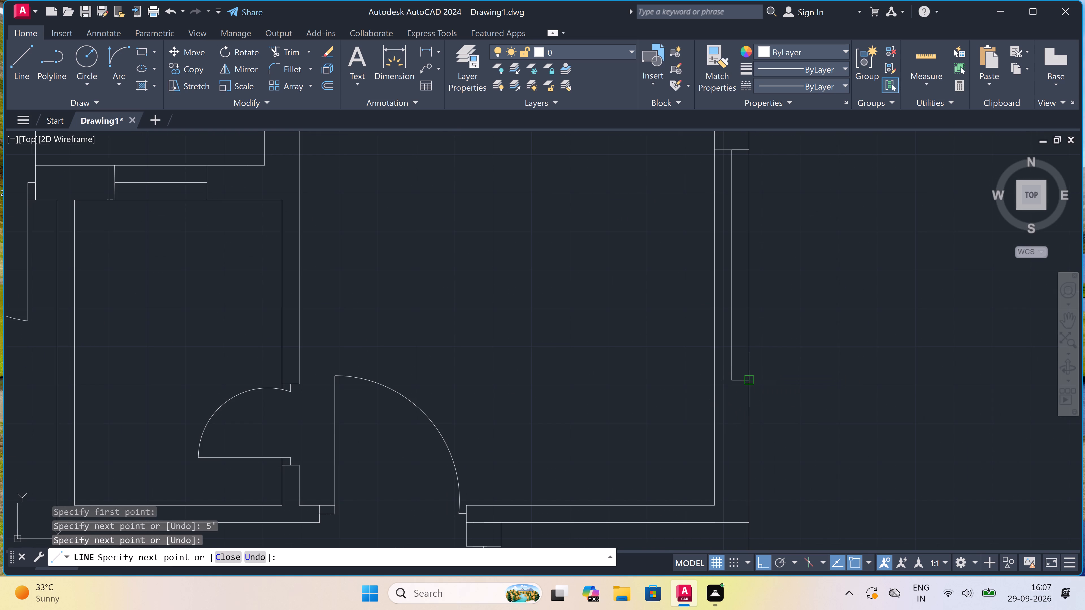
{"action": "left_click", "coordinate": [712, 378]}
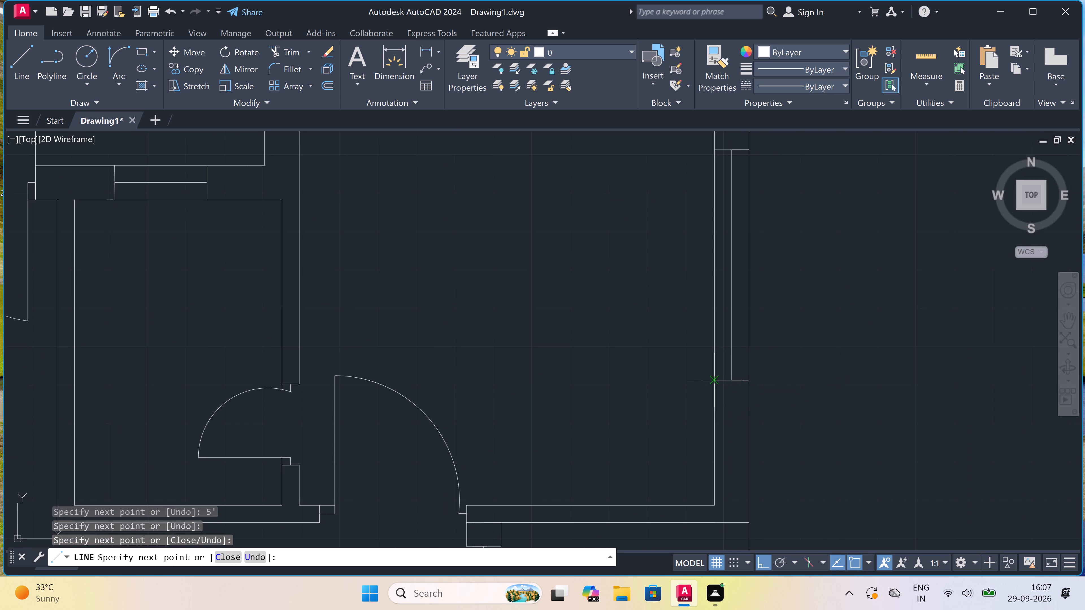
{"action": "key", "text": "Escape"}
Draw a 5' window in the east exterior wall of the room beside the upper small bathroom, with end lines and a centre line.
{"action": "scroll", "coordinate": [683, 383], "scroll_direction": "down", "scroll_amount": 5}
{"action": "scroll", "coordinate": [689, 340], "scroll_direction": "up", "scroll_amount": 2}
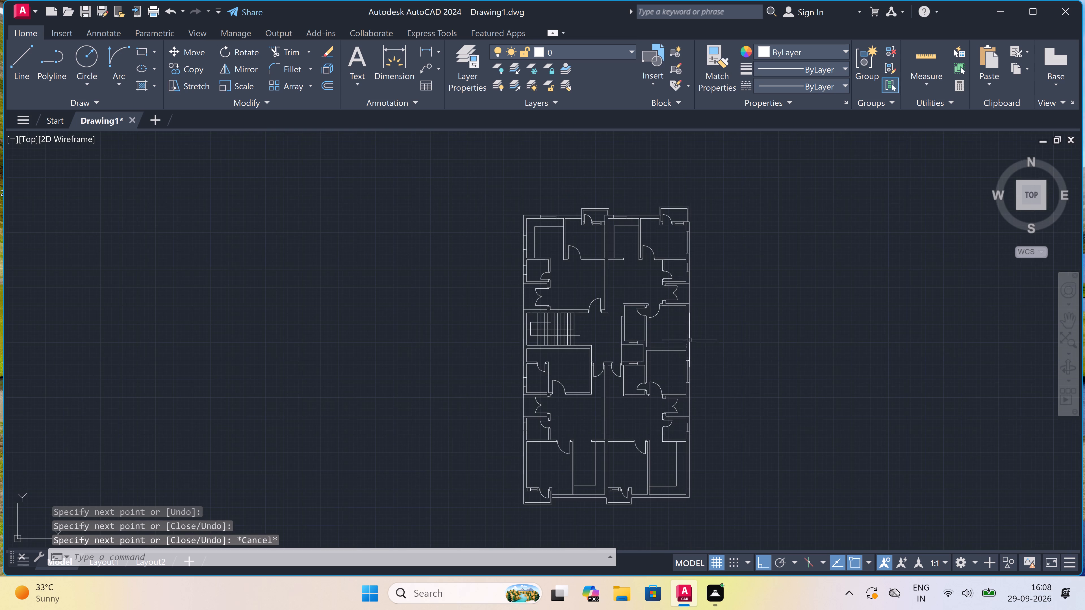
{"action": "scroll", "coordinate": [689, 340], "scroll_direction": "up", "scroll_amount": 1}
{"action": "key", "text": "space"}
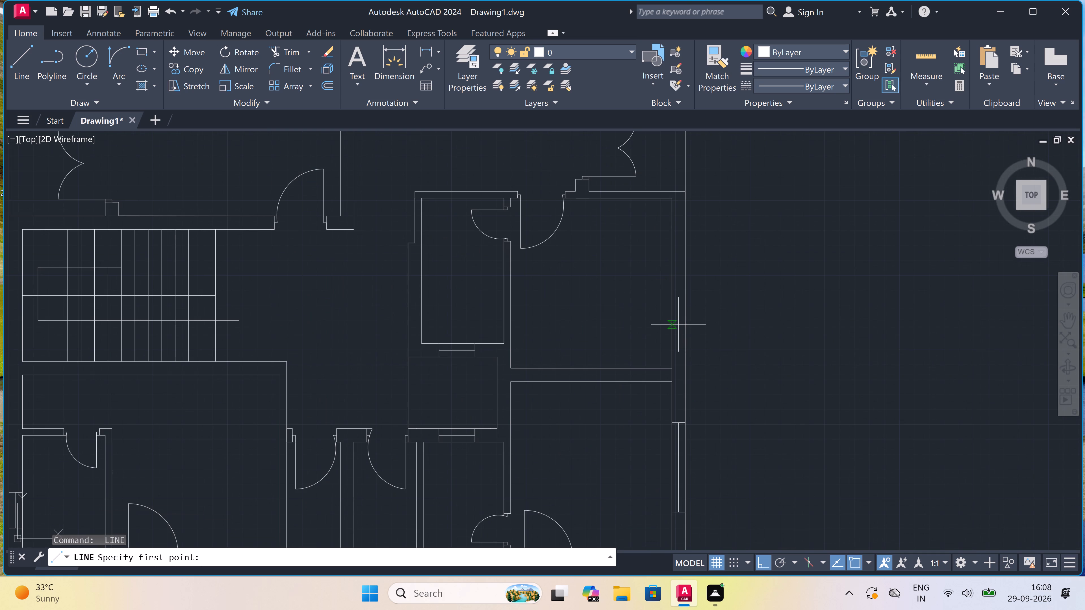
{"action": "left_click", "coordinate": [672, 326]}
{"action": "scroll", "coordinate": [677, 324], "scroll_direction": "up", "scroll_amount": 2}
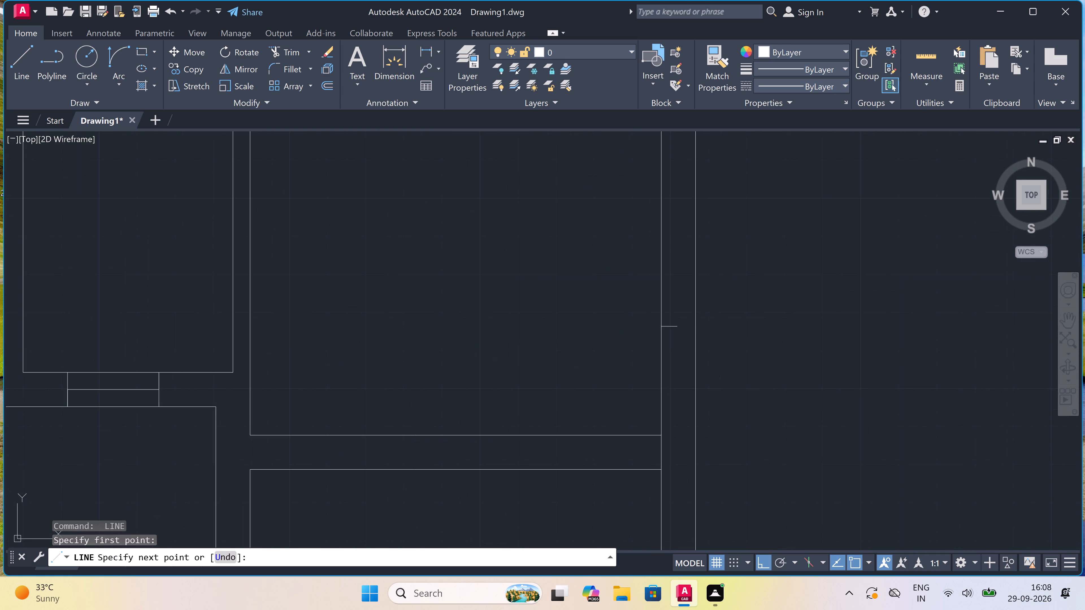
{"action": "left_click", "coordinate": [691, 326]}
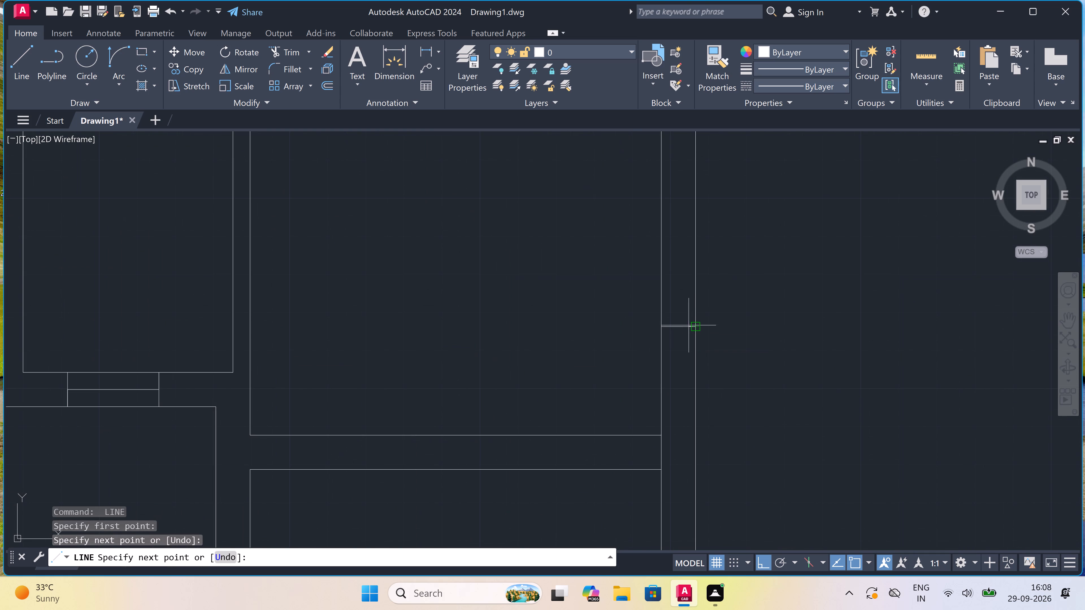
{"action": "left_click", "coordinate": [682, 321]}
{"action": "scroll", "coordinate": [682, 322], "scroll_direction": "down", "scroll_amount": 2}
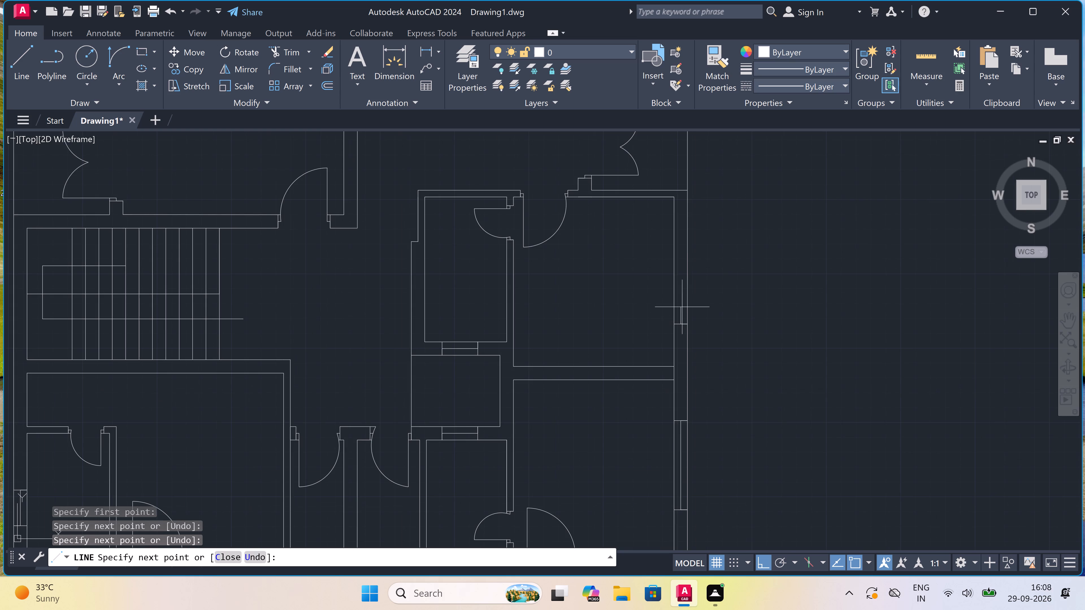
{"action": "scroll", "coordinate": [682, 251], "scroll_direction": "up", "scroll_amount": 2}
{"action": "type", "text": "5'"}
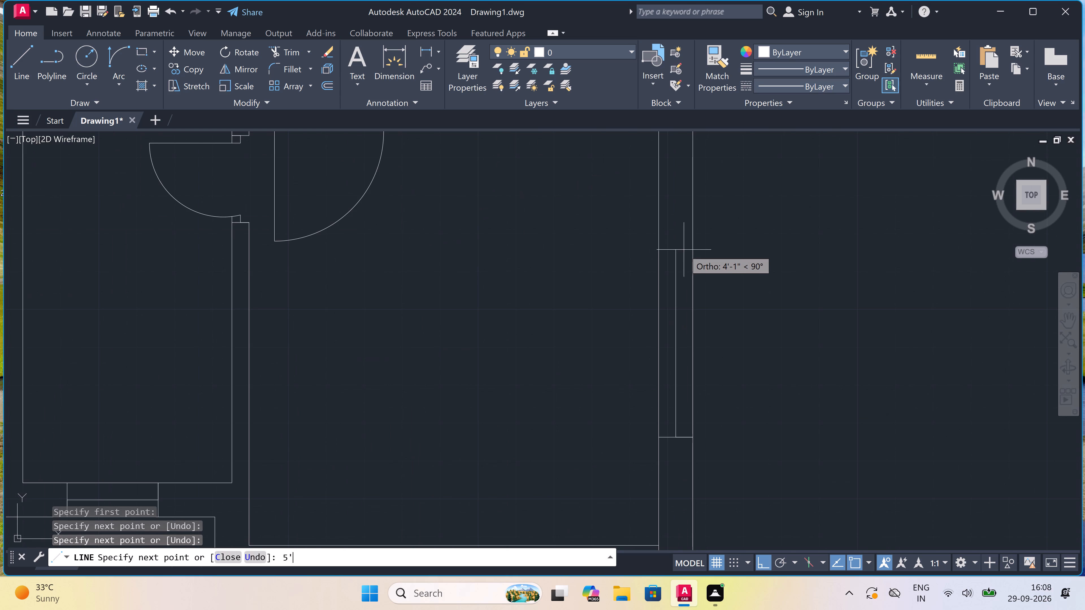
{"action": "key", "text": "space"}
{"action": "scroll", "coordinate": [679, 154], "scroll_direction": "up", "scroll_amount": 1}
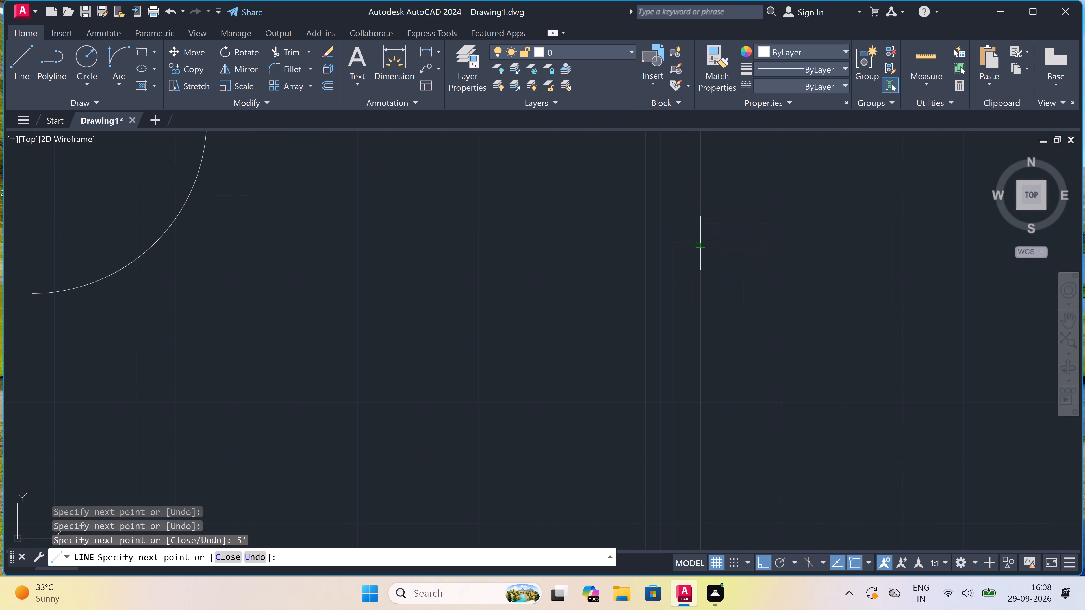
{"action": "left_click", "coordinate": [704, 245]}
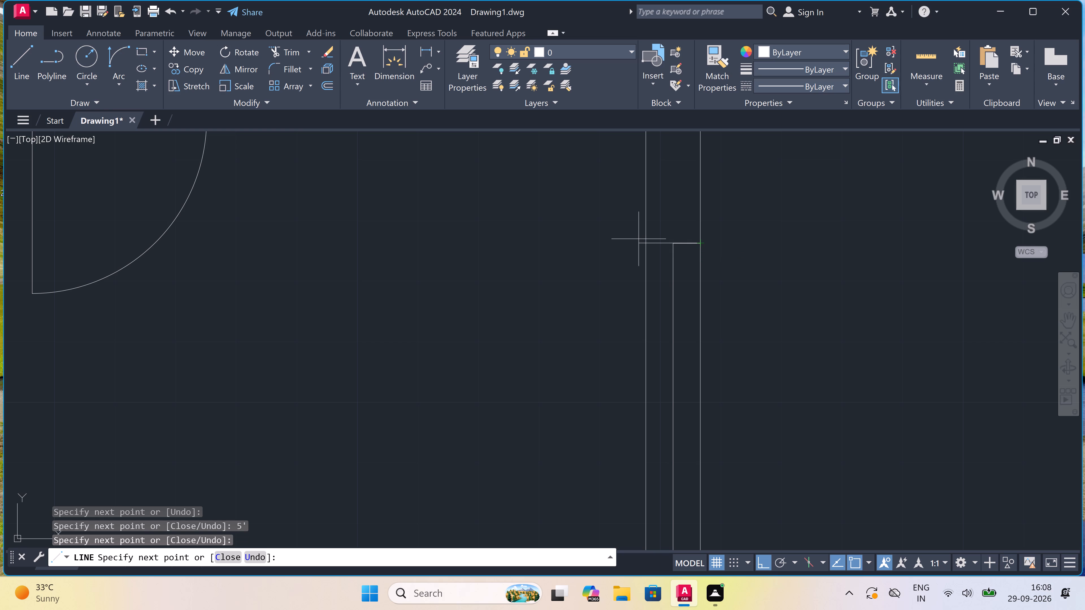
{"action": "left_click", "coordinate": [647, 246]}
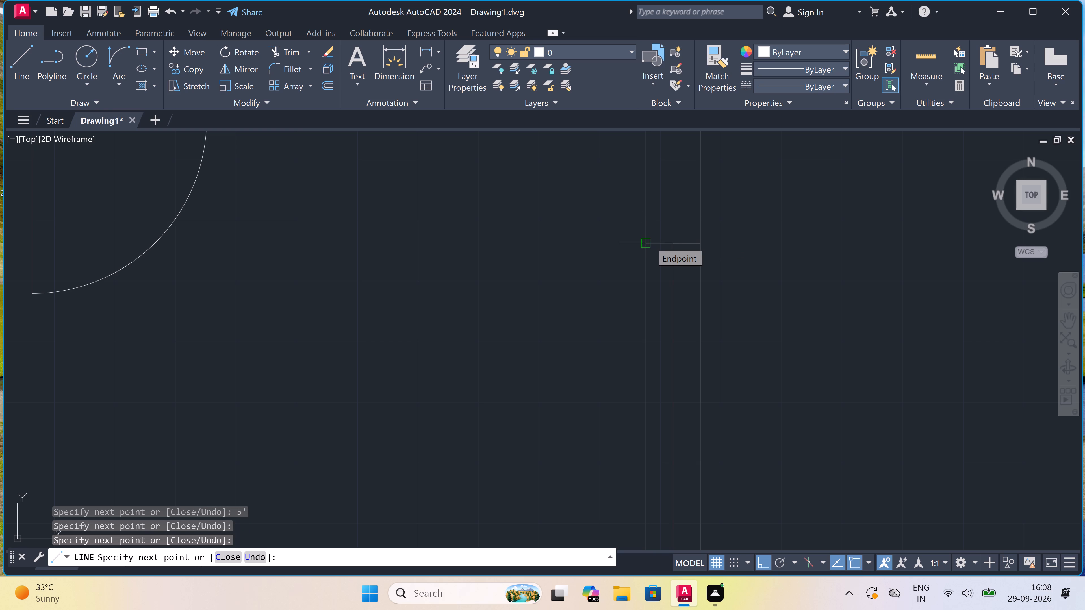
{"action": "key", "text": "Escape"}
Draw a 3' wide window in the south exterior wall of the south-east corner room with the L-shaped counter, with end lines and centre line.
{"action": "scroll", "coordinate": [560, 254], "scroll_direction": "down", "scroll_amount": 6}
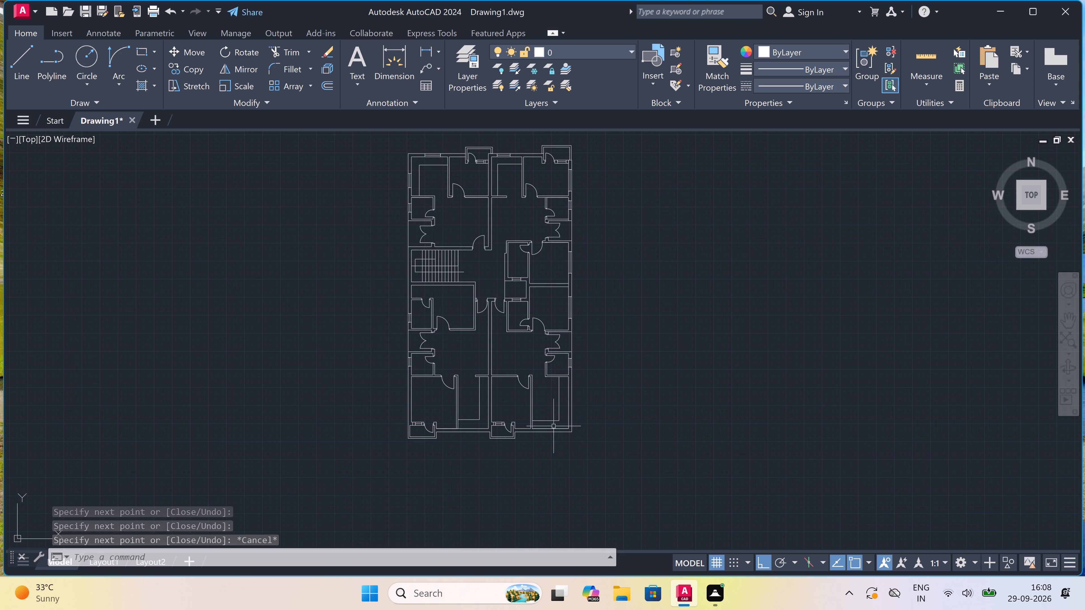
{"action": "scroll", "coordinate": [557, 447], "scroll_direction": "up", "scroll_amount": 3}
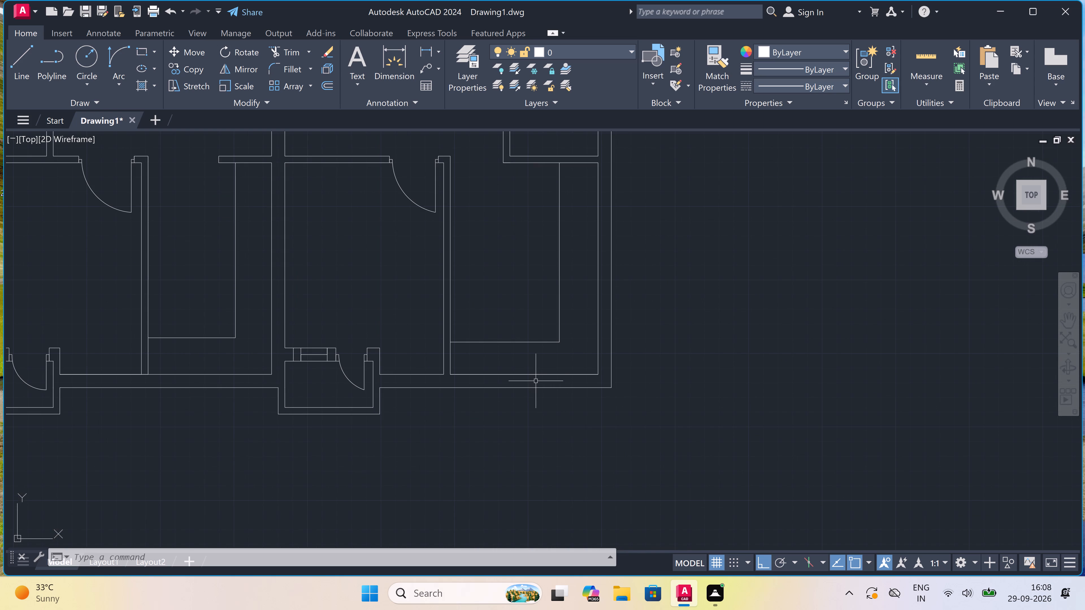
{"action": "scroll", "coordinate": [534, 381], "scroll_direction": "up", "scroll_amount": 2}
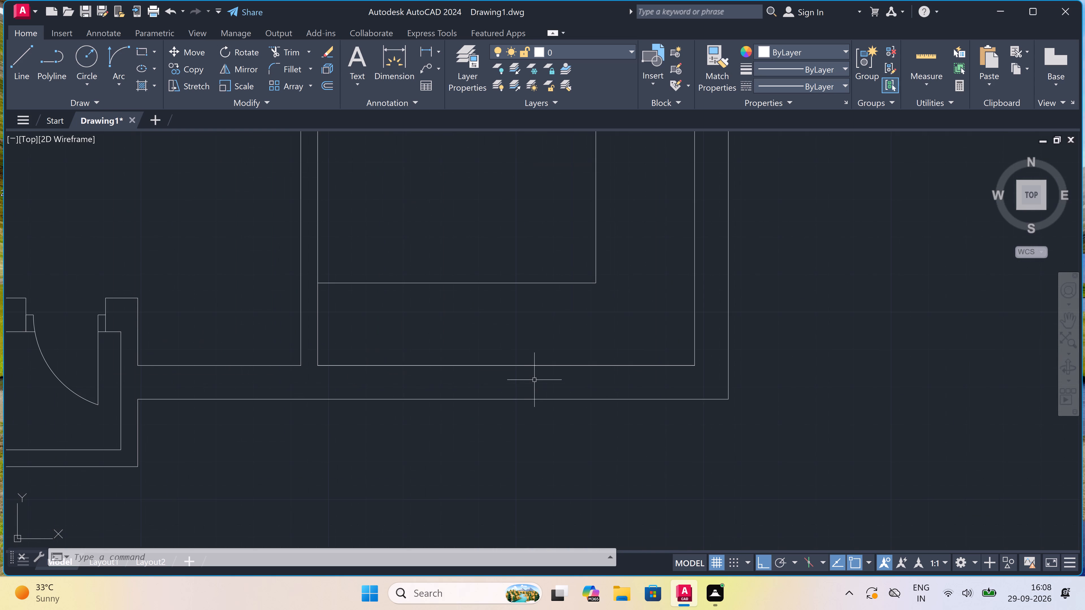
{"action": "key", "text": "space"}
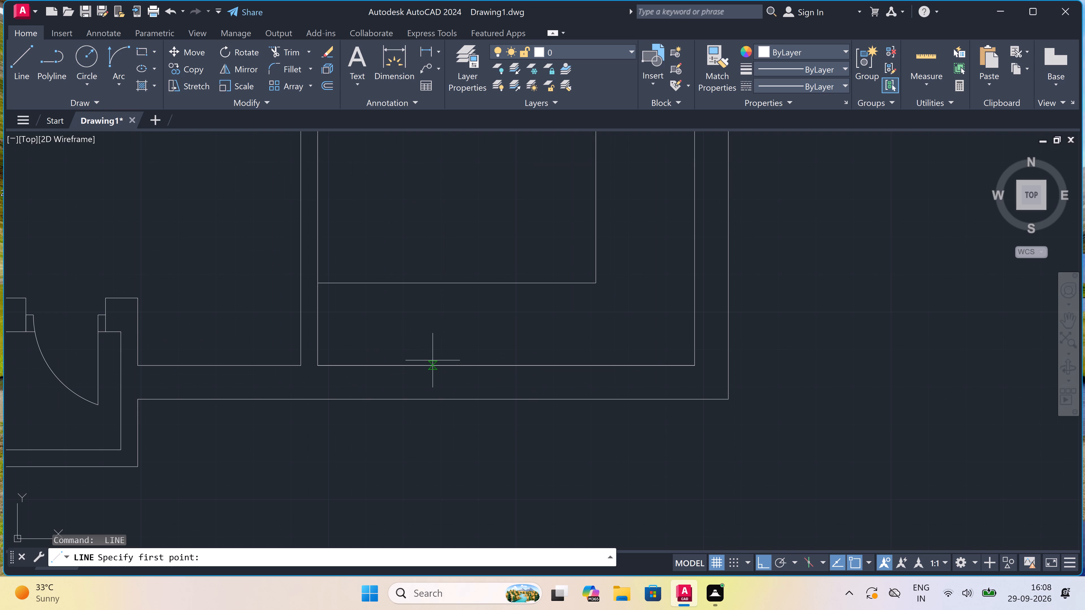
{"action": "left_click", "coordinate": [422, 369]}
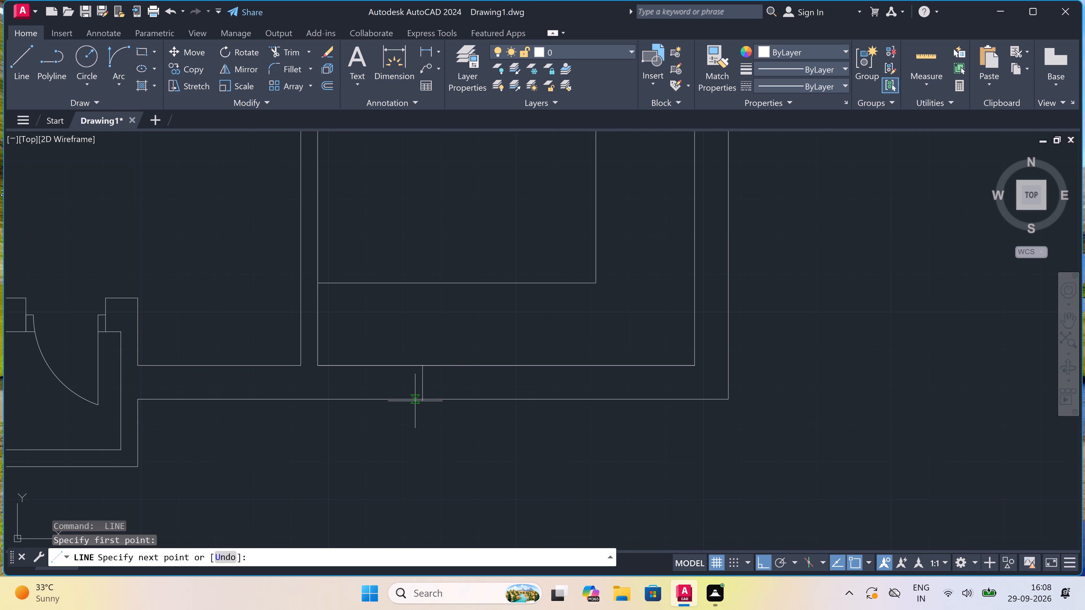
{"action": "left_click", "coordinate": [420, 397]}
{"action": "left_click", "coordinate": [426, 379]}
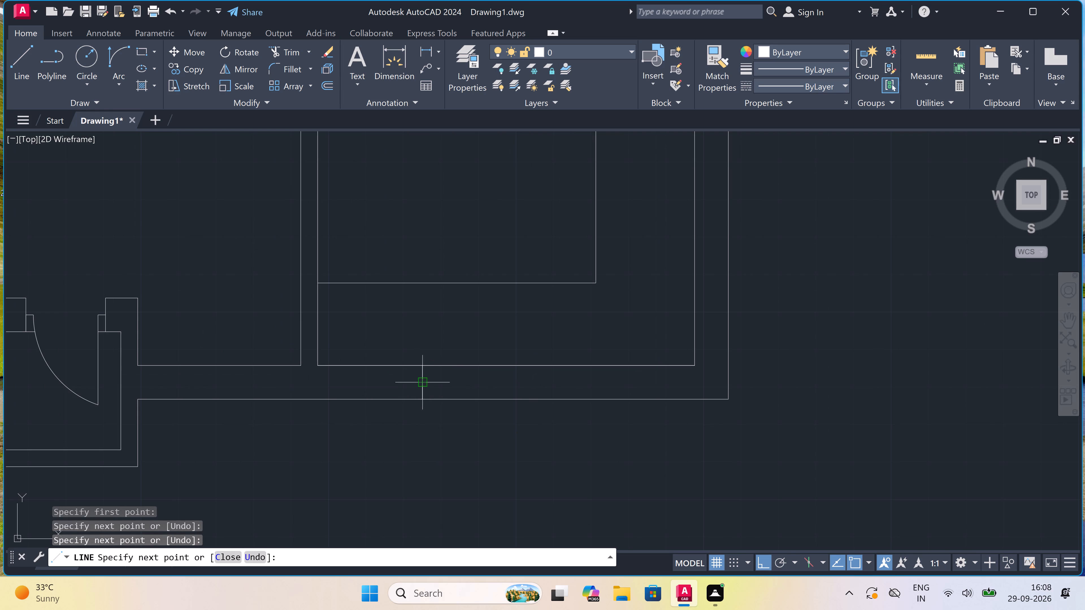
{"action": "type", "text": "3'"}
{"action": "key", "text": "space"}
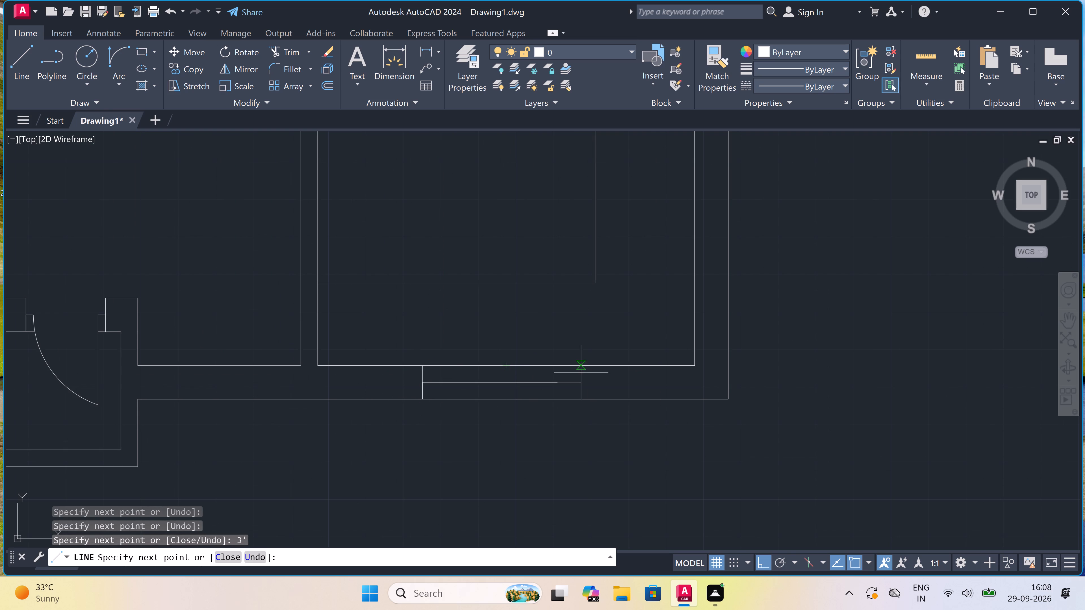
{"action": "left_click", "coordinate": [556, 365]}
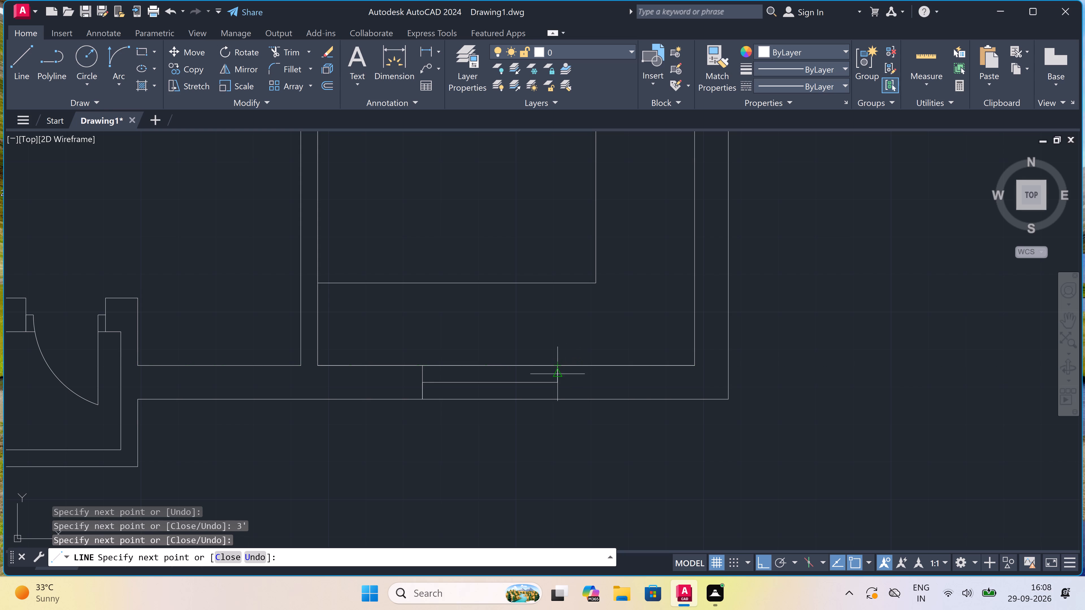
{"action": "left_click", "coordinate": [556, 395]}
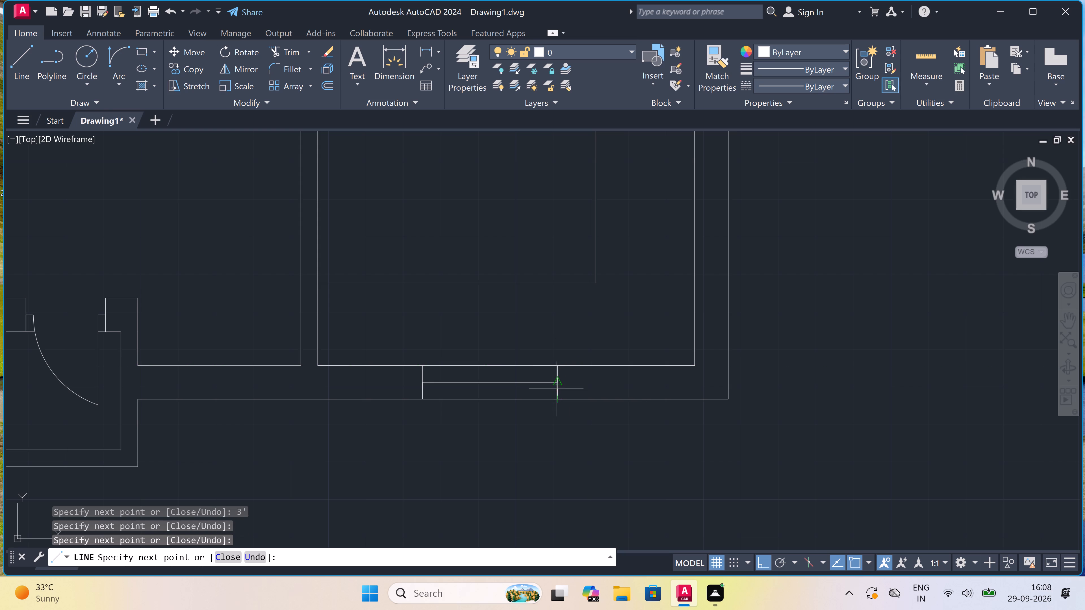
{"action": "key", "text": "Escape"}
Draw a window along most of the south-west corner bedroom's west exterior wall, with end lines and a centre line.
{"action": "scroll", "coordinate": [552, 363], "scroll_direction": "down", "scroll_amount": 3}
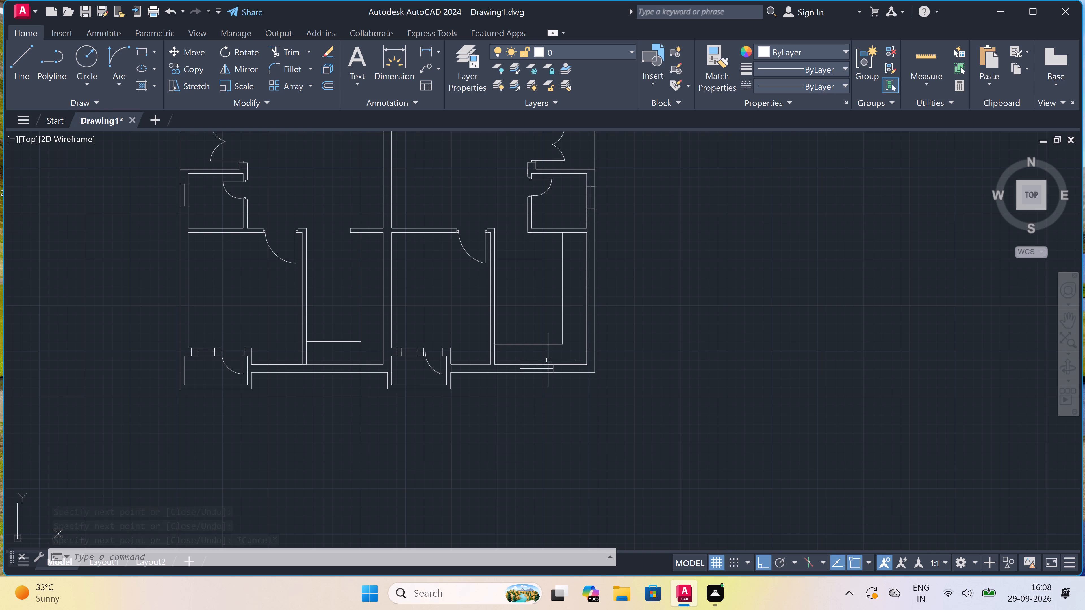
{"action": "scroll", "coordinate": [548, 360], "scroll_direction": "down", "scroll_amount": 2}
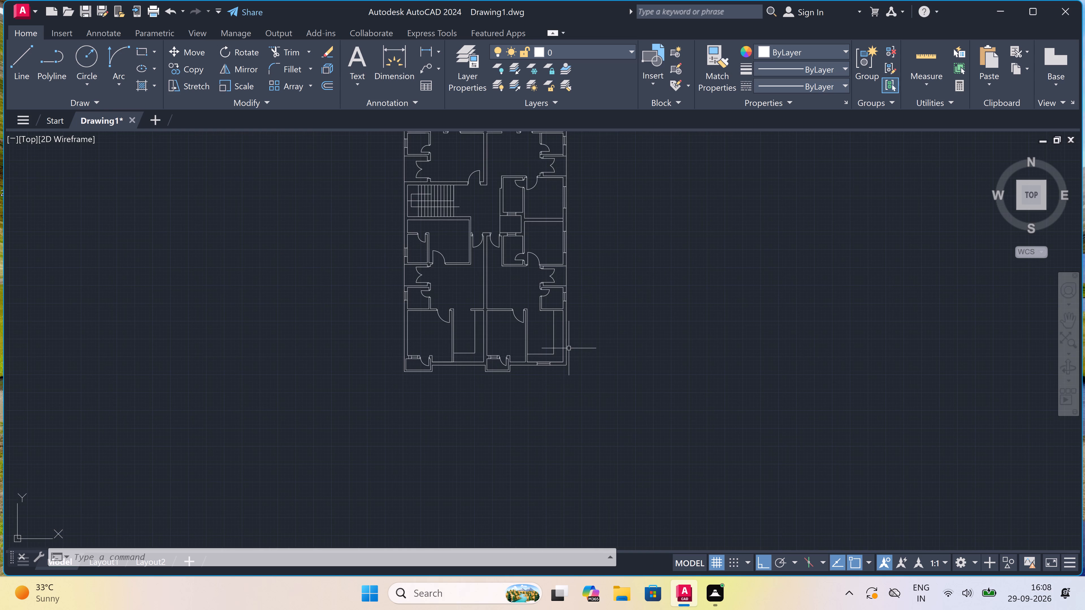
{"action": "scroll", "coordinate": [569, 348], "scroll_direction": "down", "scroll_amount": 1}
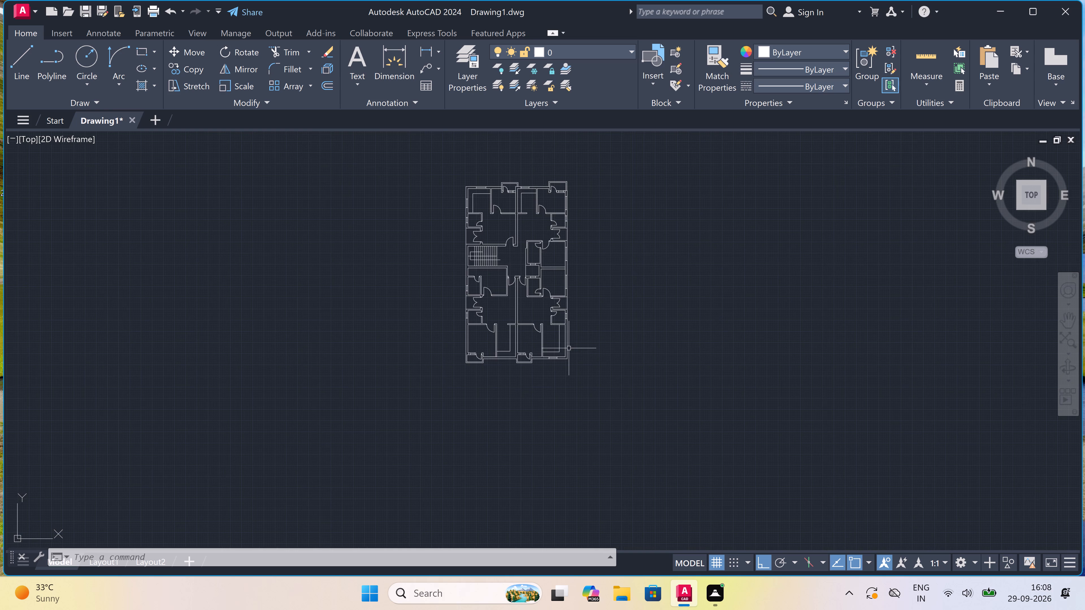
{"action": "scroll", "coordinate": [568, 349], "scroll_direction": "up", "scroll_amount": 1}
{"action": "scroll", "coordinate": [568, 349], "scroll_direction": "down", "scroll_amount": 1}
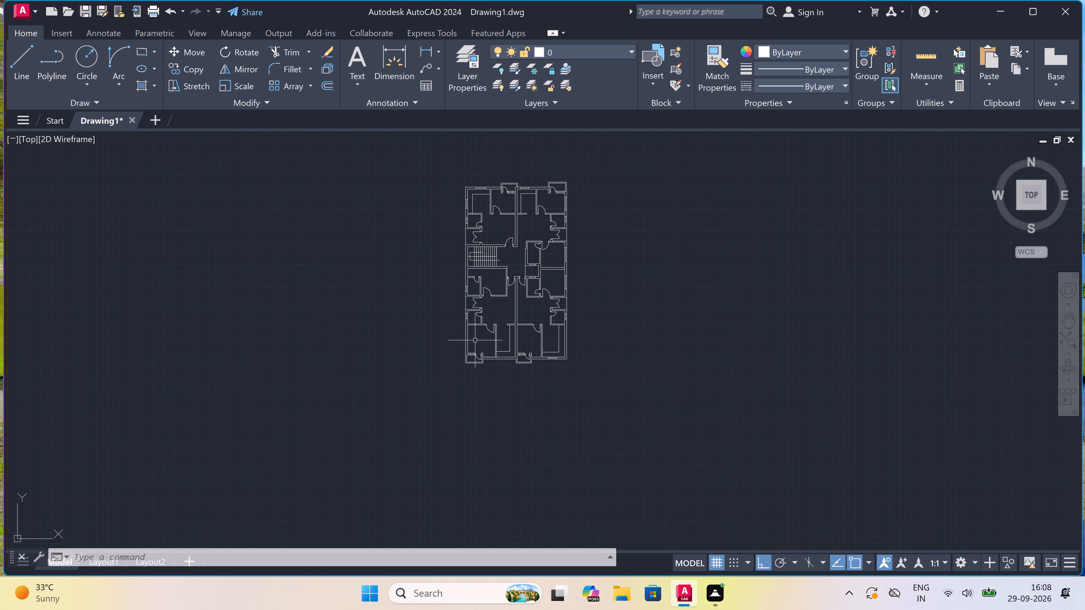
{"action": "scroll", "coordinate": [475, 340], "scroll_direction": "up", "scroll_amount": 1}
{"action": "scroll", "coordinate": [446, 334], "scroll_direction": "up", "scroll_amount": 2}
{"action": "scroll", "coordinate": [479, 307], "scroll_direction": "up", "scroll_amount": 1}
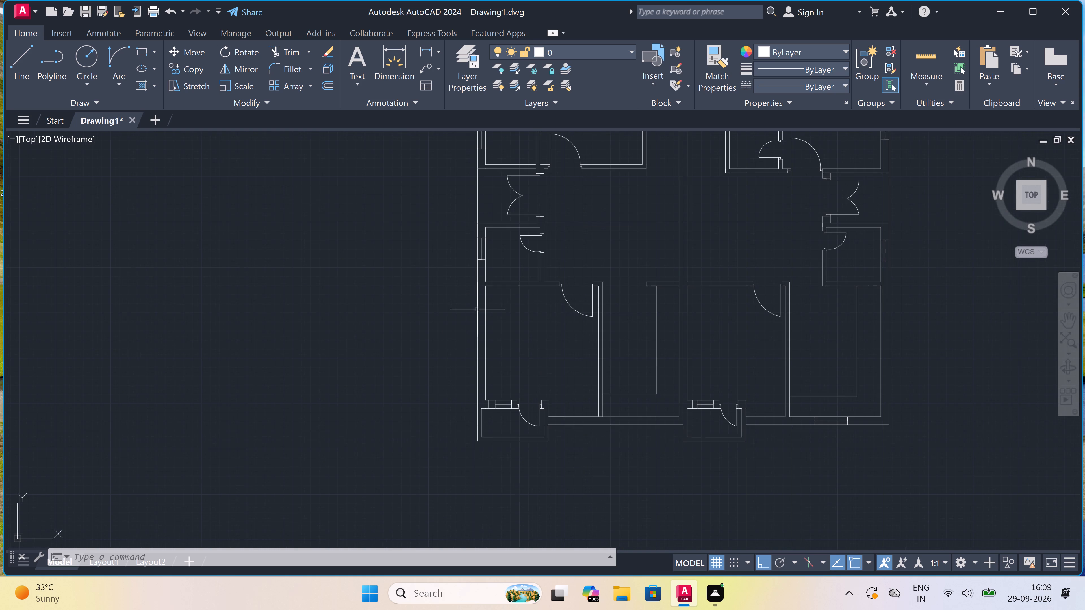
{"action": "key", "text": "space"}
{"action": "left_click", "coordinate": [488, 305]}
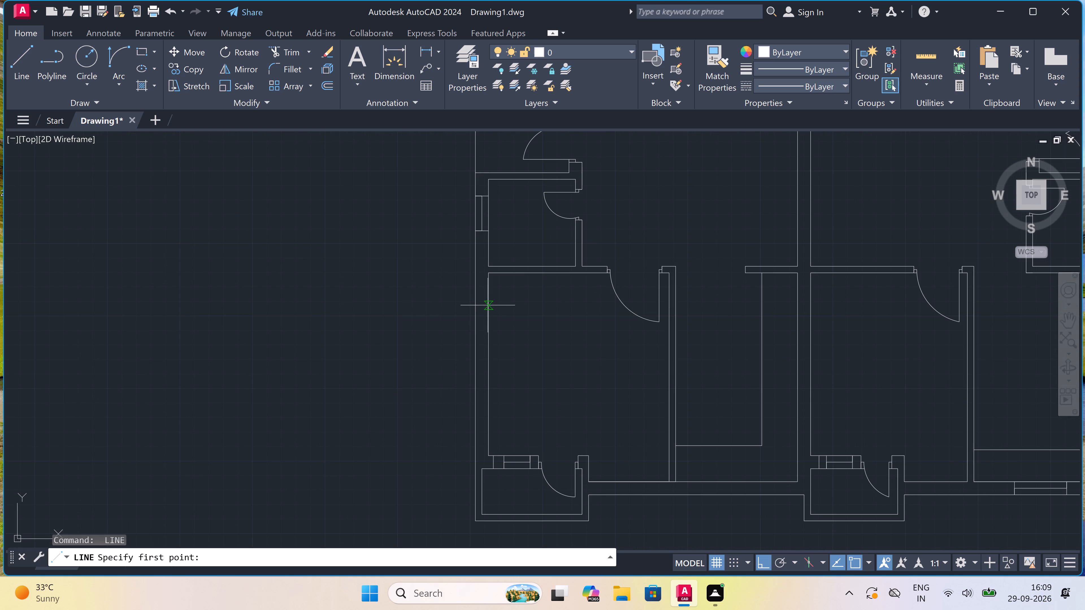
{"action": "left_click", "coordinate": [478, 304]}
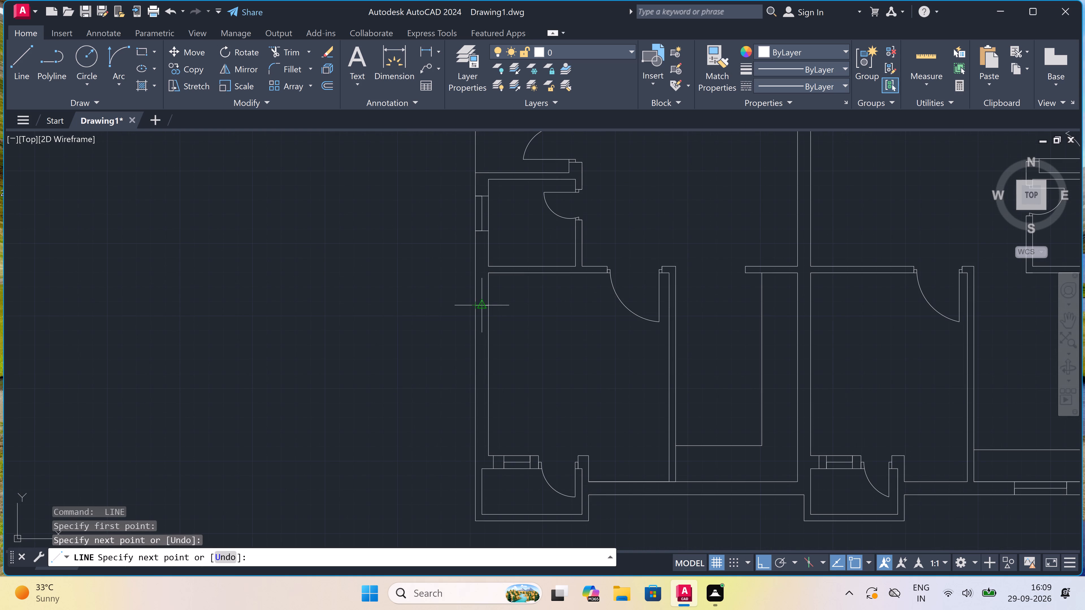
{"action": "left_click", "coordinate": [480, 304]}
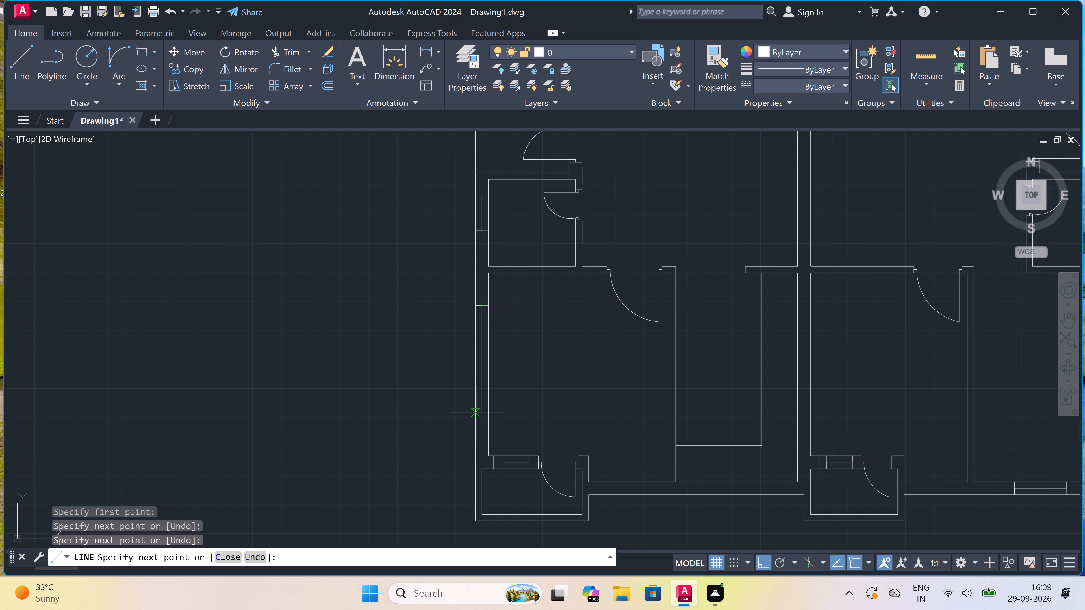
{"action": "scroll", "coordinate": [477, 422], "scroll_direction": "up", "scroll_amount": 2}
{"action": "left_click", "coordinate": [484, 419]}
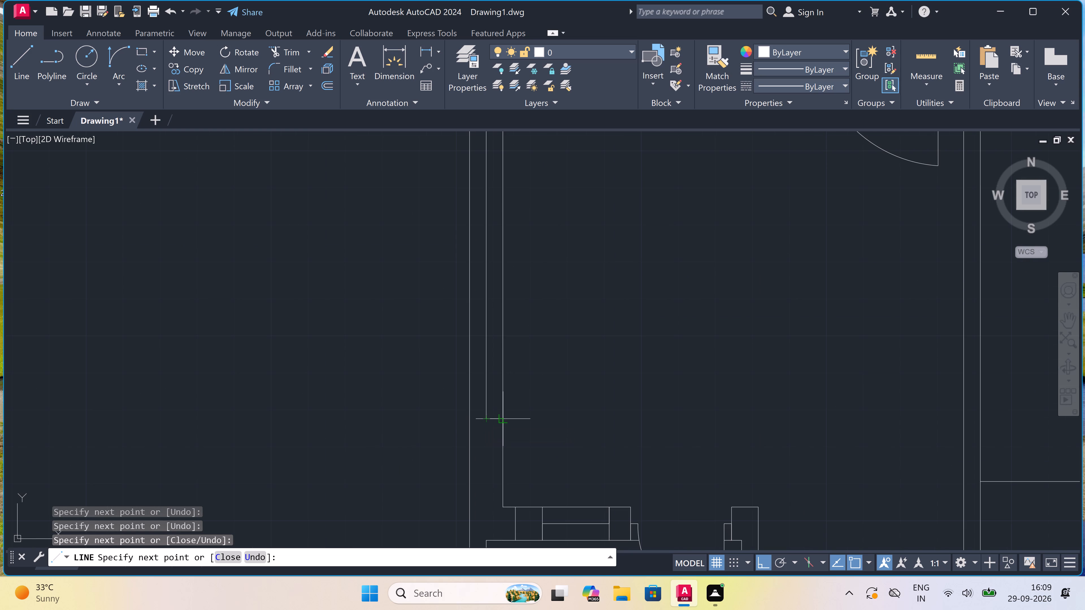
{"action": "left_click", "coordinate": [499, 419]}
{"action": "left_click", "coordinate": [465, 421]}
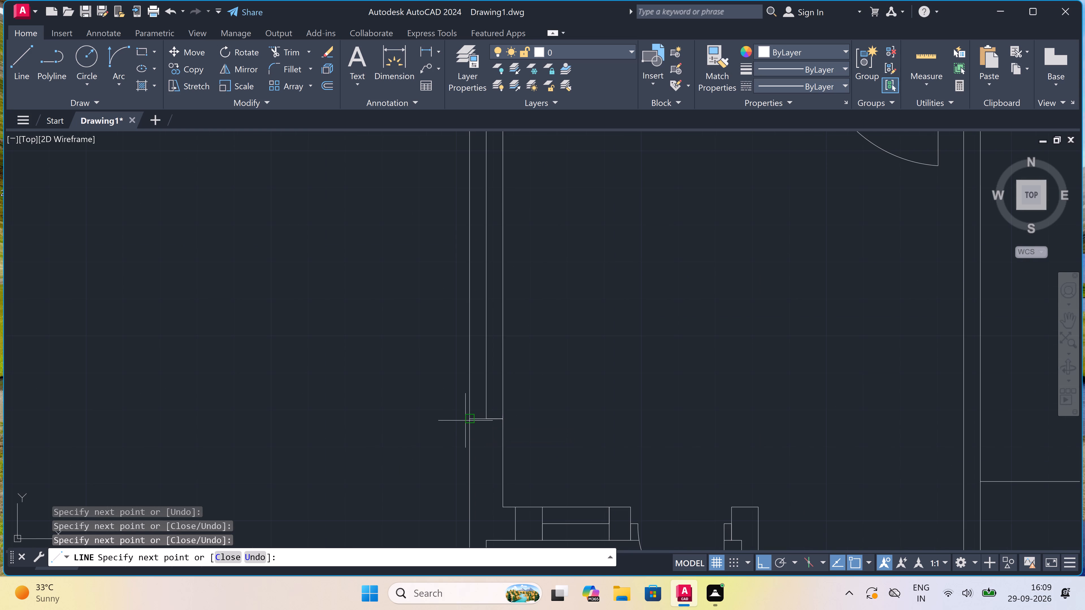
{"action": "key", "text": "Escape"}
{"action": "scroll", "coordinate": [481, 401], "scroll_direction": "down", "scroll_amount": 5}
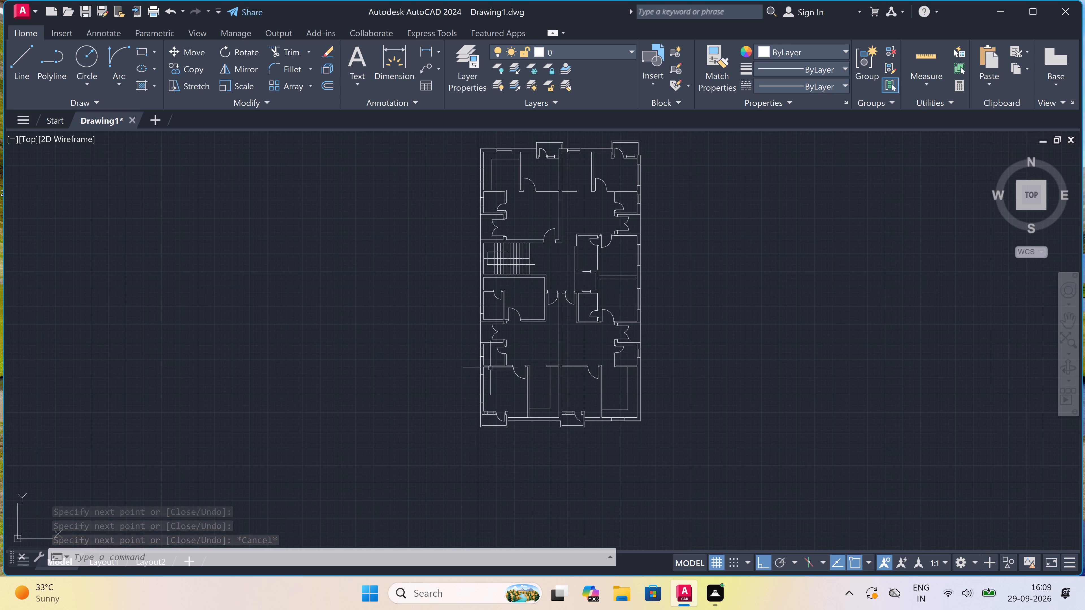
Draw a small window in the west exterior wall of the room just south of the staircase, with end lines and a centre line.
{"action": "scroll", "coordinate": [505, 266], "scroll_direction": "up", "scroll_amount": 2}
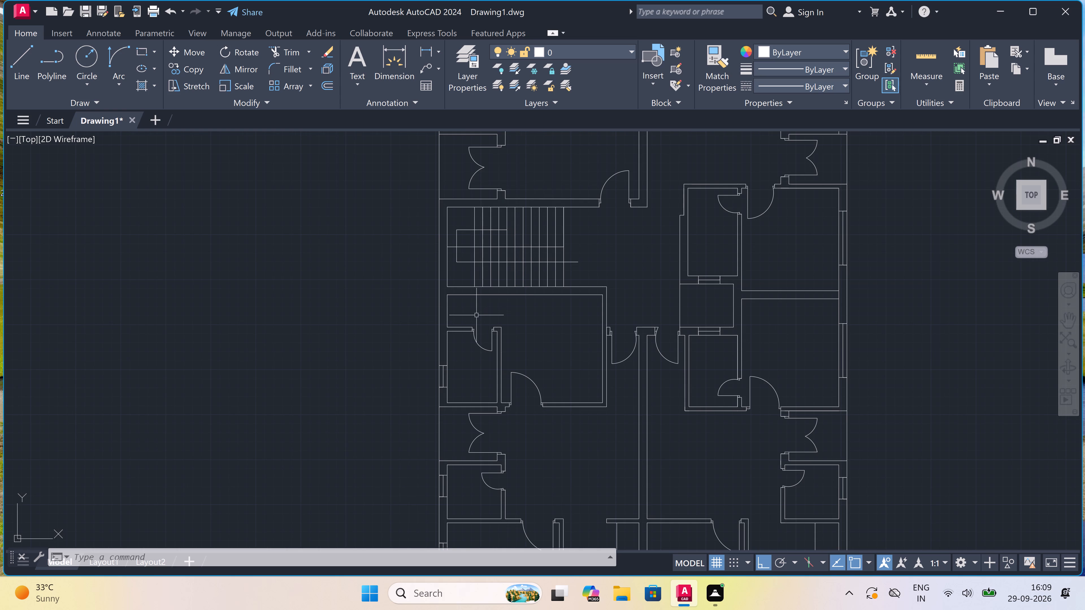
{"action": "scroll", "coordinate": [461, 299], "scroll_direction": "up", "scroll_amount": 3}
{"action": "key", "text": "space"}
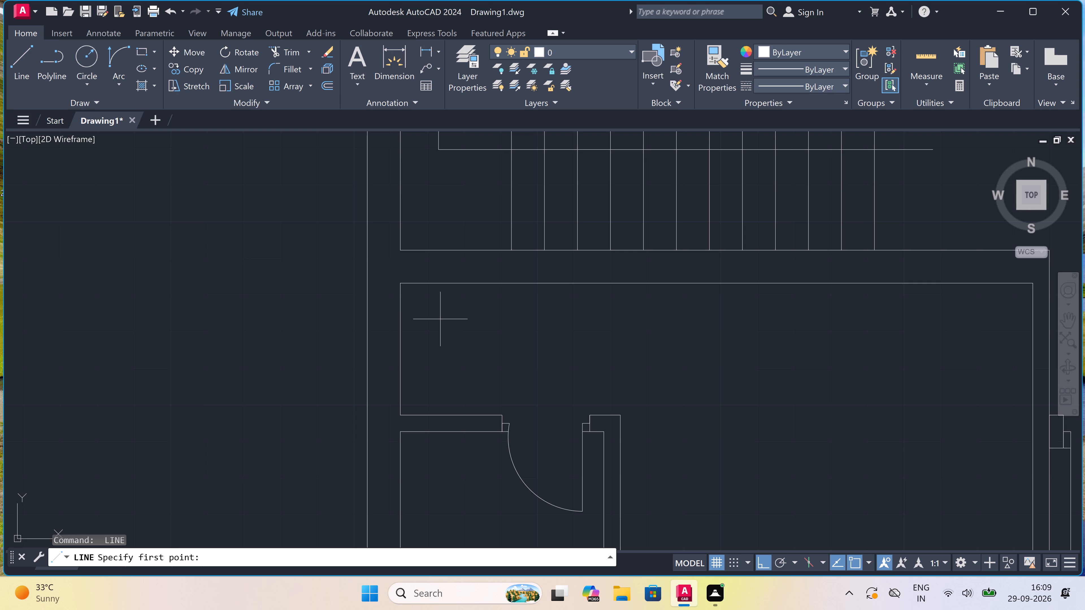
{"action": "left_click", "coordinate": [392, 306]}
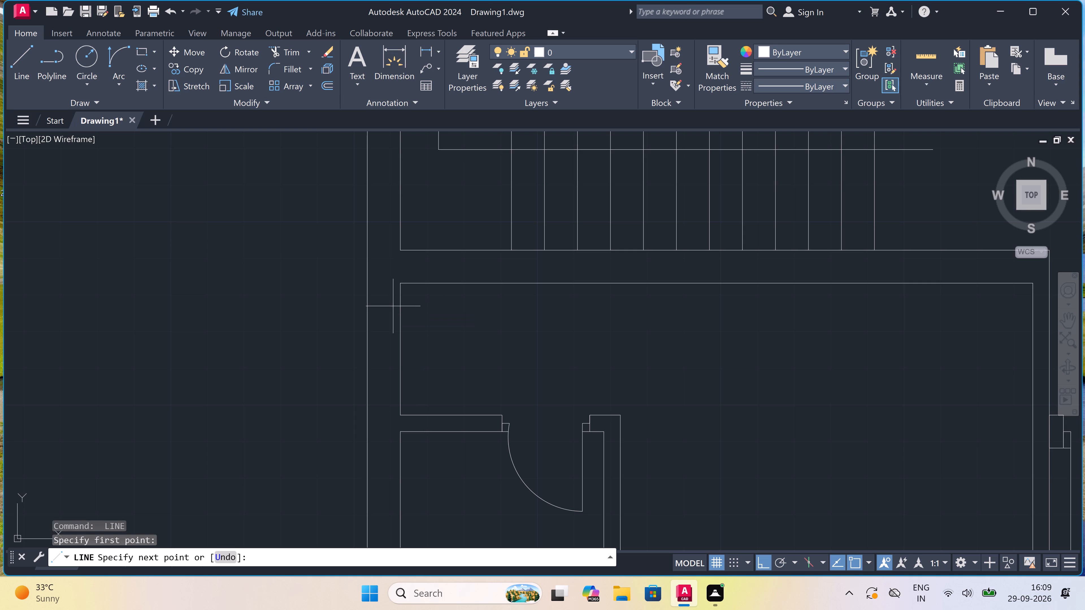
{"action": "key", "text": "Escape"}
{"action": "key", "text": "space"}
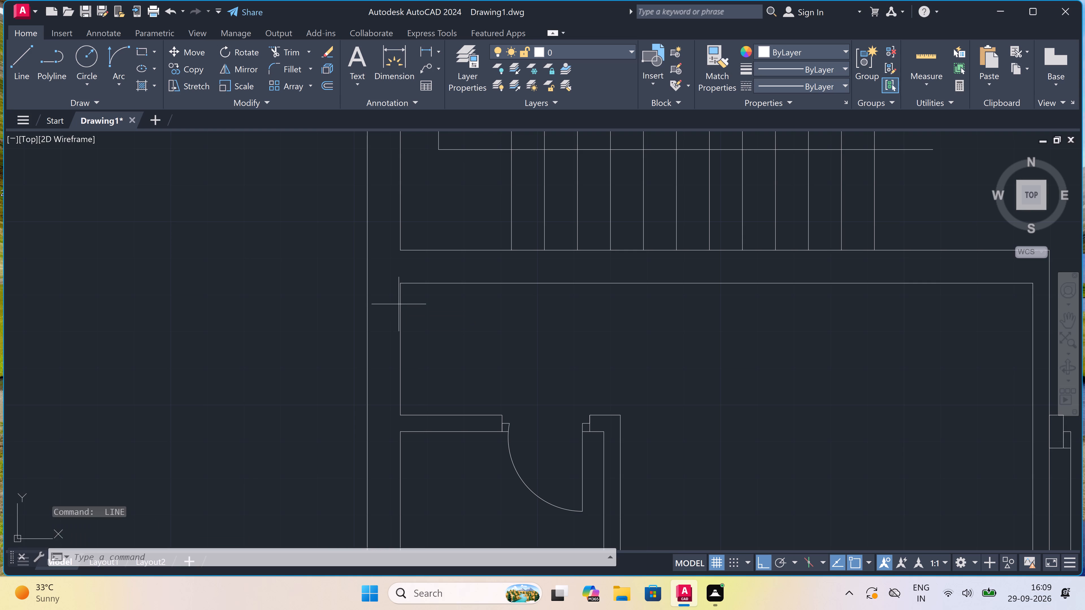
{"action": "left_click", "coordinate": [399, 304]}
{"action": "left_click", "coordinate": [364, 308]}
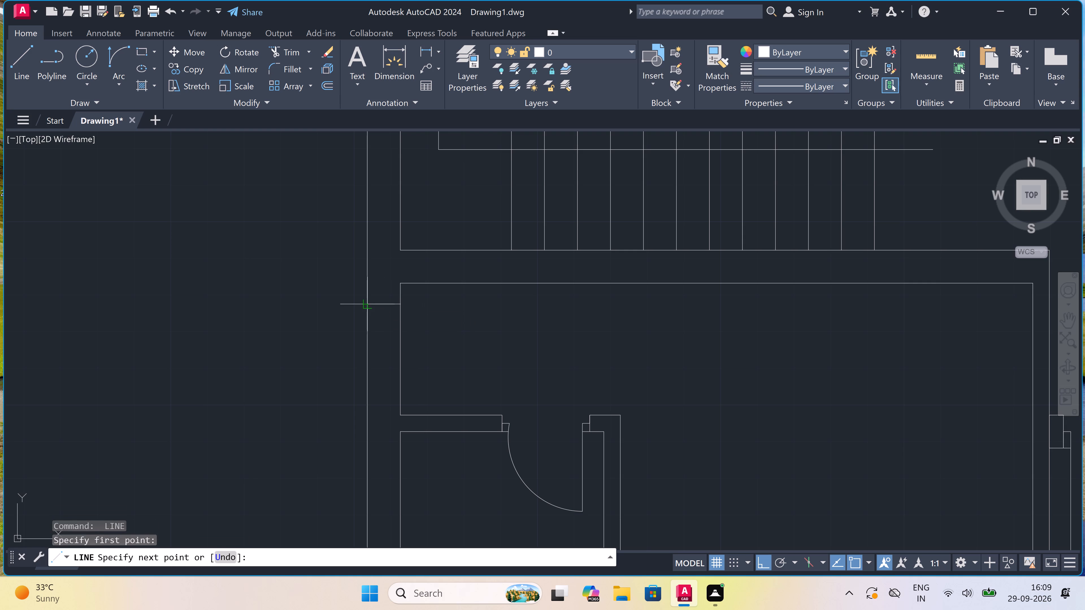
{"action": "left_click", "coordinate": [382, 303]}
{"action": "left_click", "coordinate": [379, 387]}
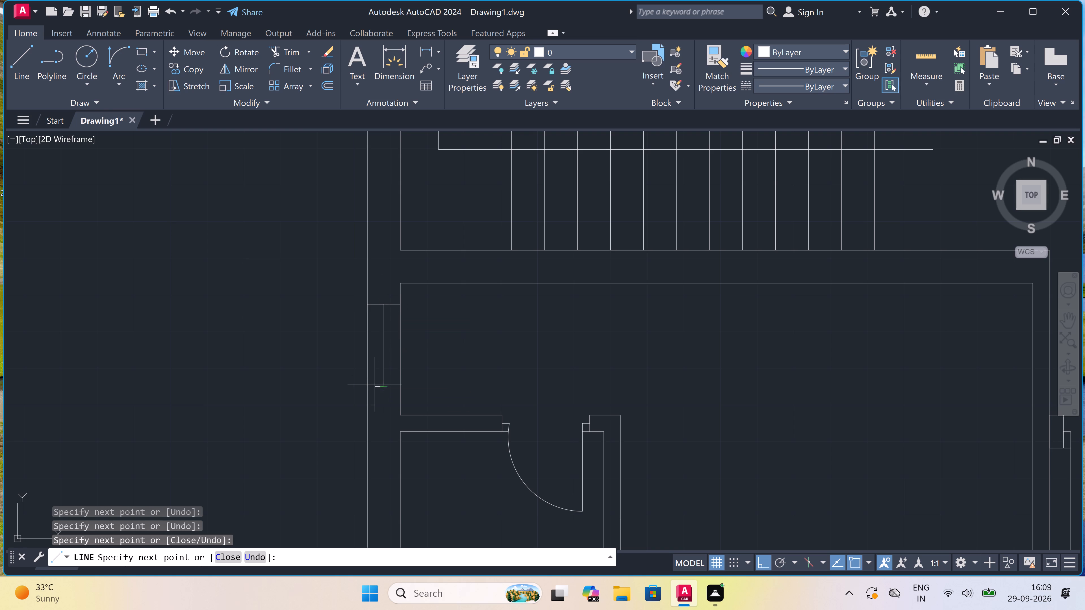
{"action": "left_click", "coordinate": [363, 386]}
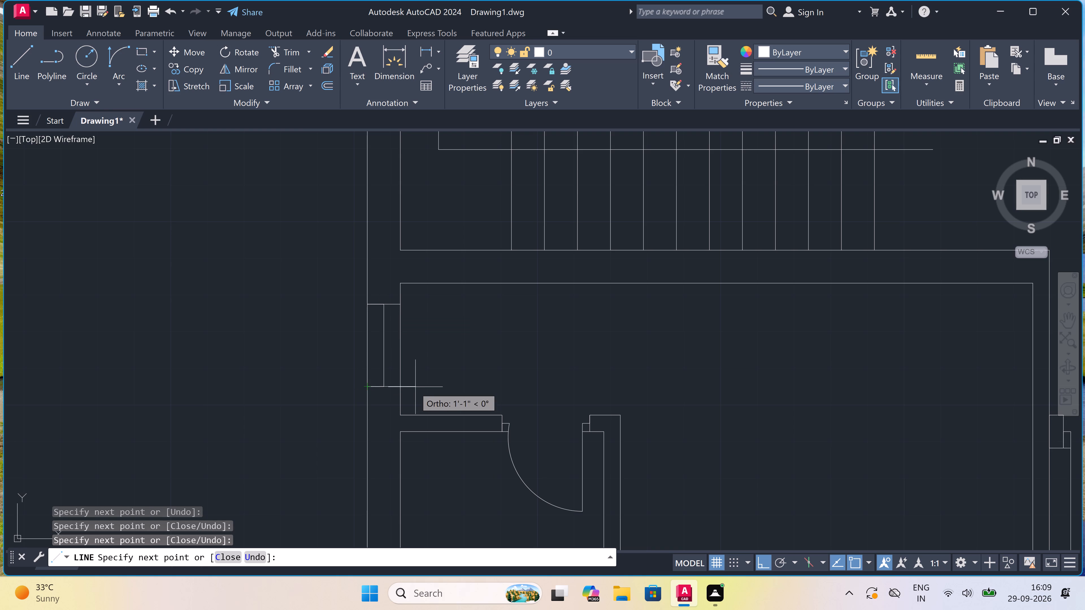
{"action": "left_click", "coordinate": [400, 386]}
{"action": "key", "text": "Escape"}
Draw a door jamb projecting about 3" east from the south end of the central wall, beside the door near the staircase.
{"action": "scroll", "coordinate": [403, 386], "scroll_direction": "down", "scroll_amount": 3}
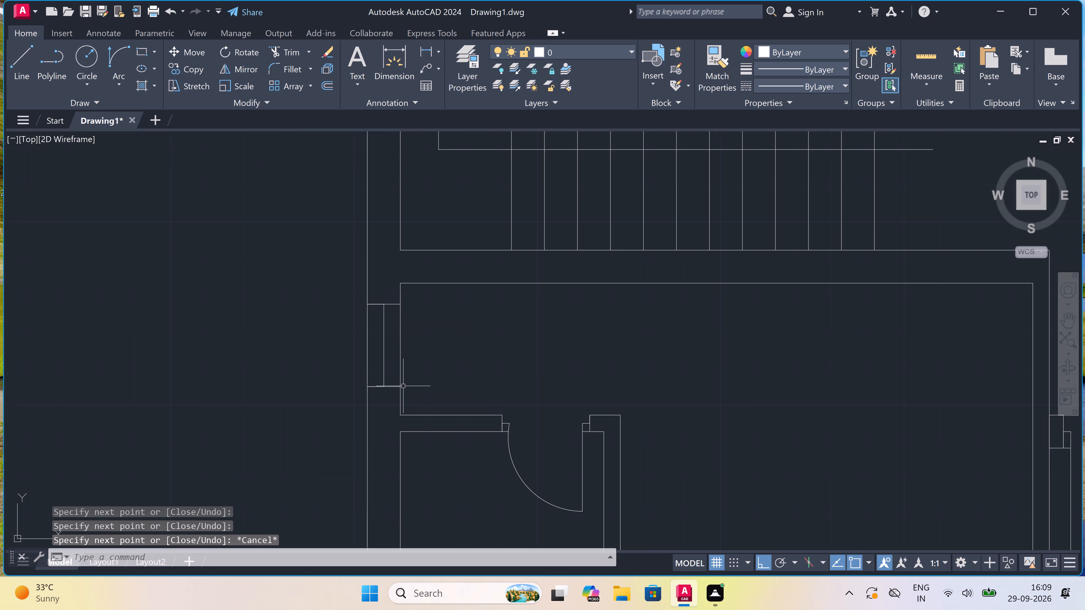
{"action": "scroll", "coordinate": [404, 387], "scroll_direction": "down", "scroll_amount": 1}
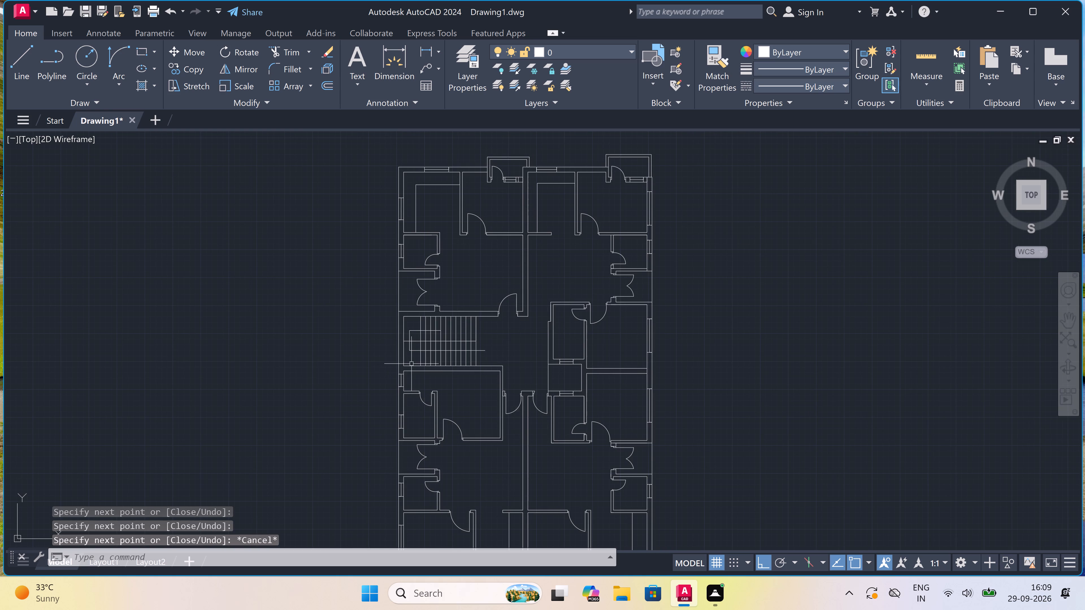
{"action": "scroll", "coordinate": [413, 354], "scroll_direction": "up", "scroll_amount": 1}
{"action": "scroll", "coordinate": [413, 354], "scroll_direction": "down", "scroll_amount": 2}
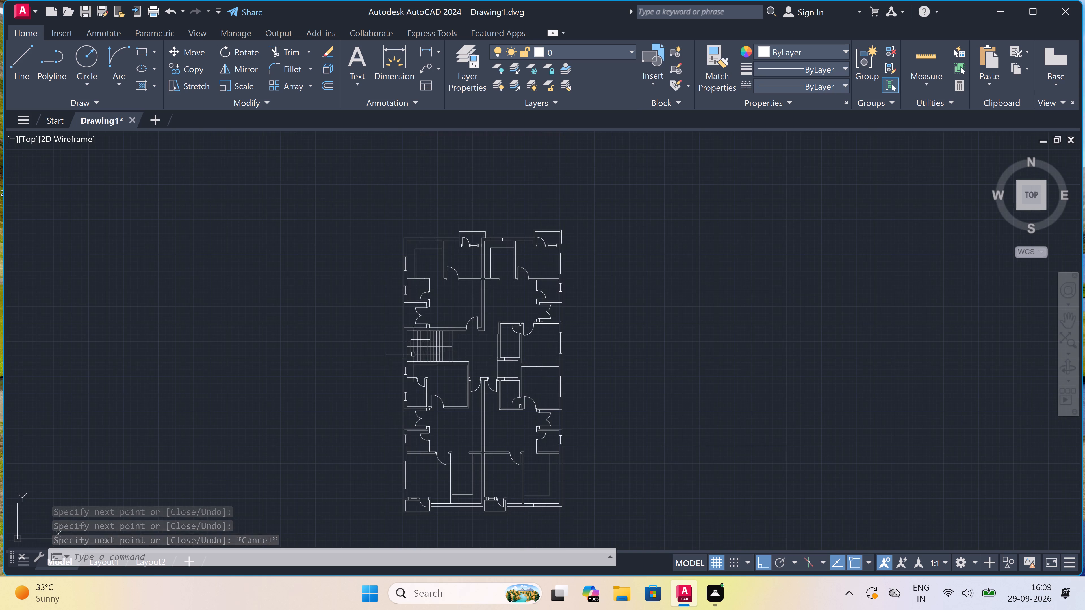
{"action": "scroll", "coordinate": [529, 380], "scroll_direction": "up", "scroll_amount": 1}
{"action": "scroll", "coordinate": [502, 391], "scroll_direction": "up", "scroll_amount": 1}
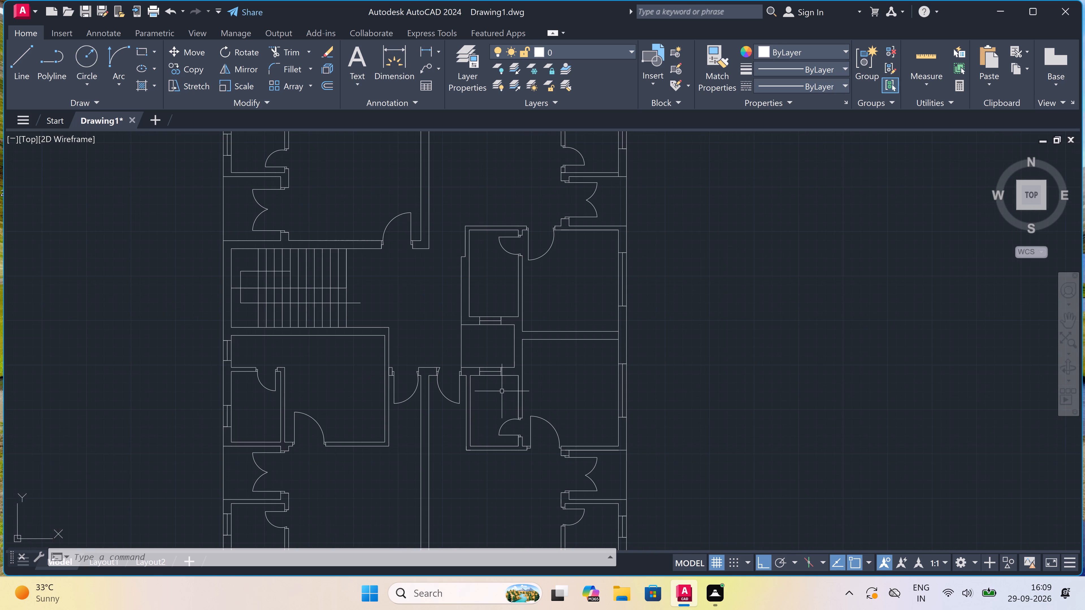
{"action": "scroll", "coordinate": [502, 391], "scroll_direction": "down", "scroll_amount": 1}
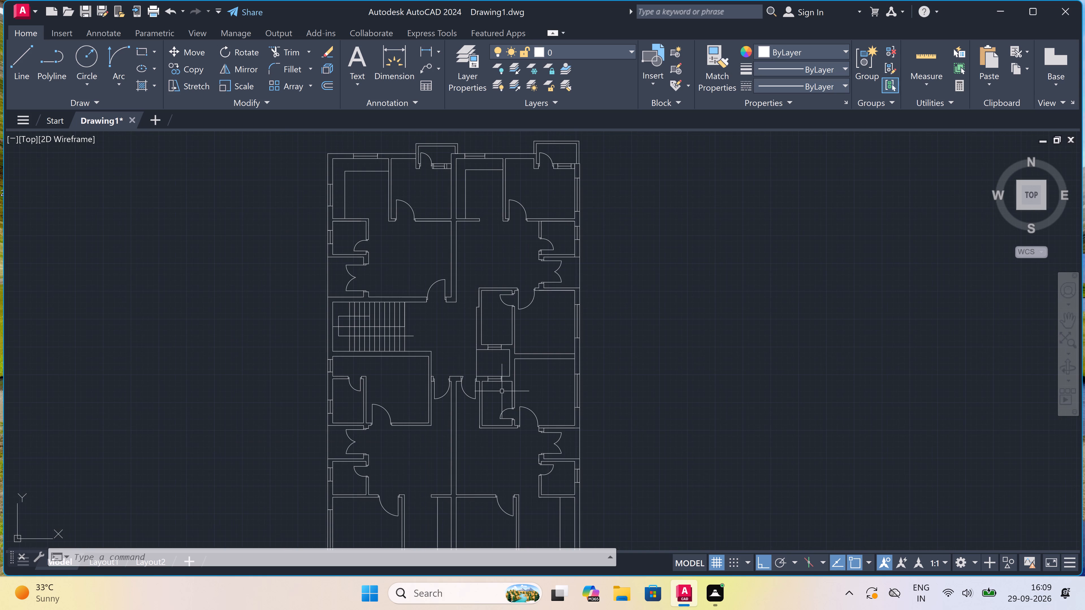
{"action": "scroll", "coordinate": [484, 289], "scroll_direction": "up", "scroll_amount": 1}
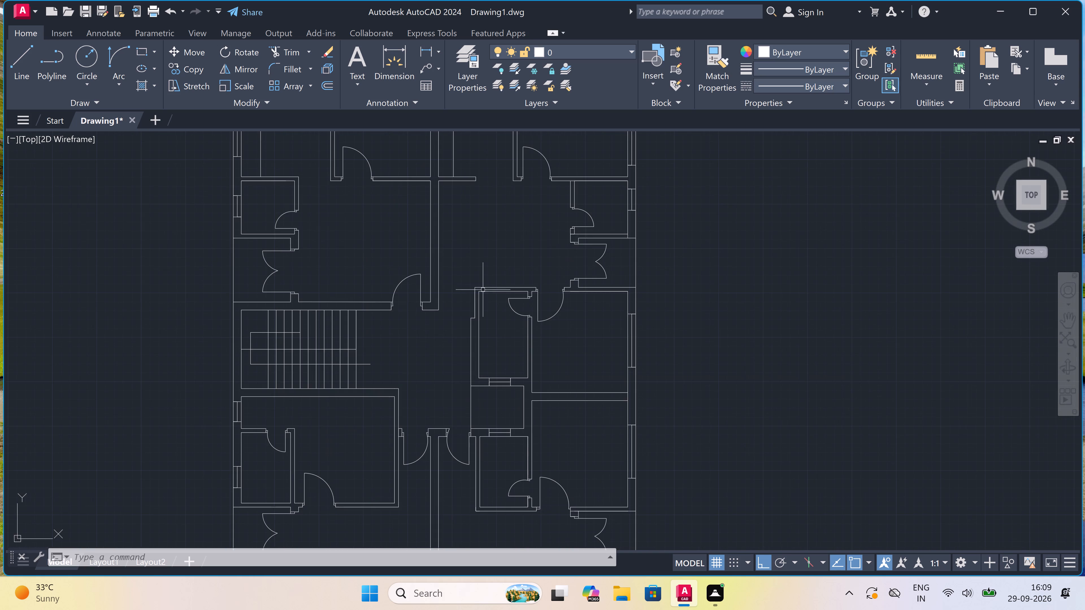
{"action": "scroll", "coordinate": [465, 302], "scroll_direction": "up", "scroll_amount": 2}
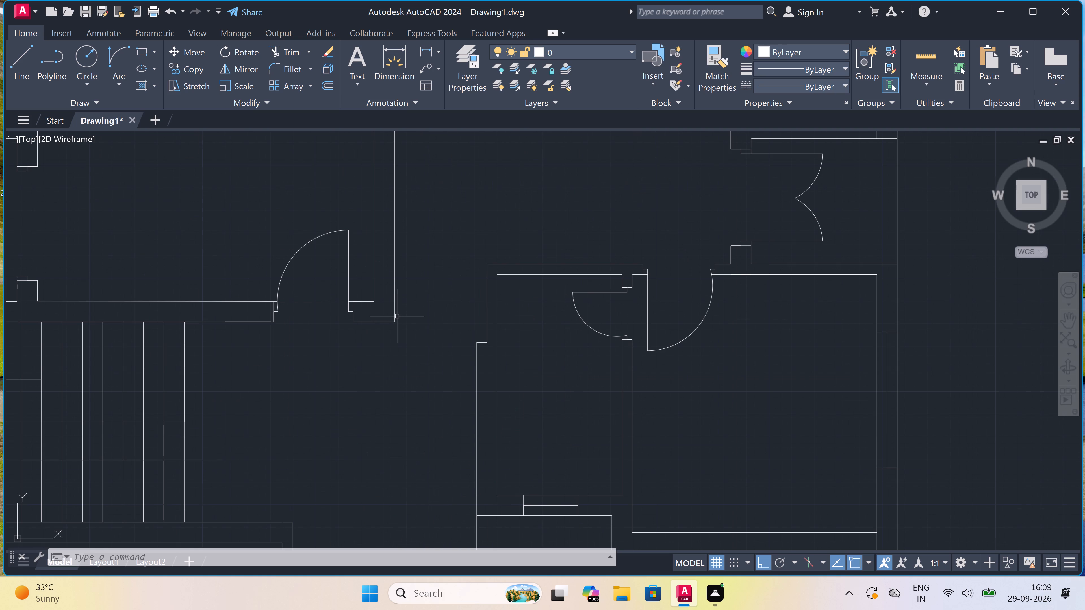
{"action": "scroll", "coordinate": [397, 316], "scroll_direction": "up", "scroll_amount": 2}
{"action": "key", "text": "space"}
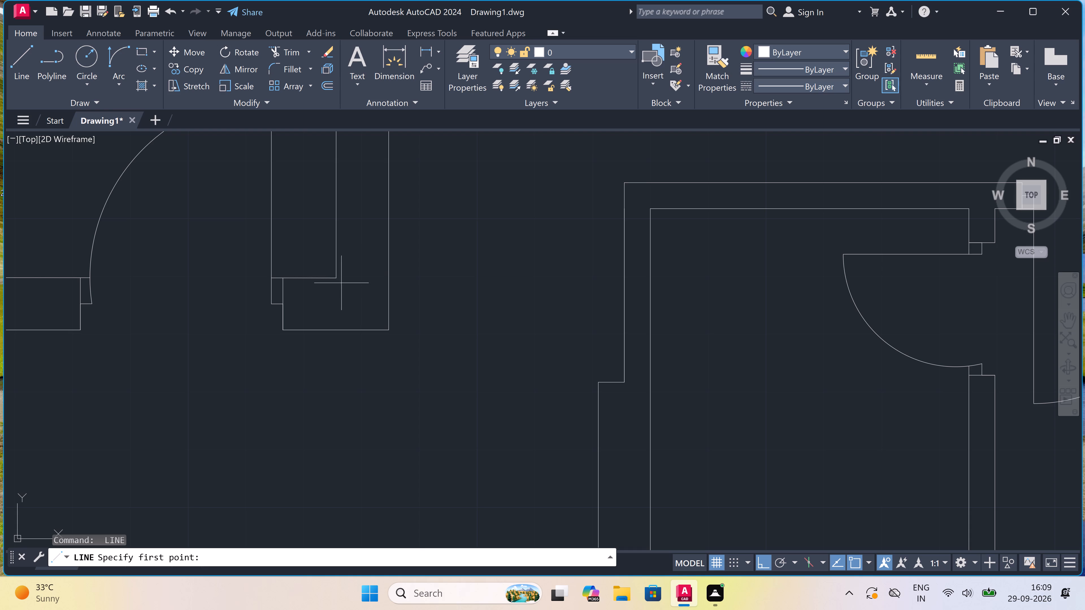
{"action": "left_click", "coordinate": [387, 277]}
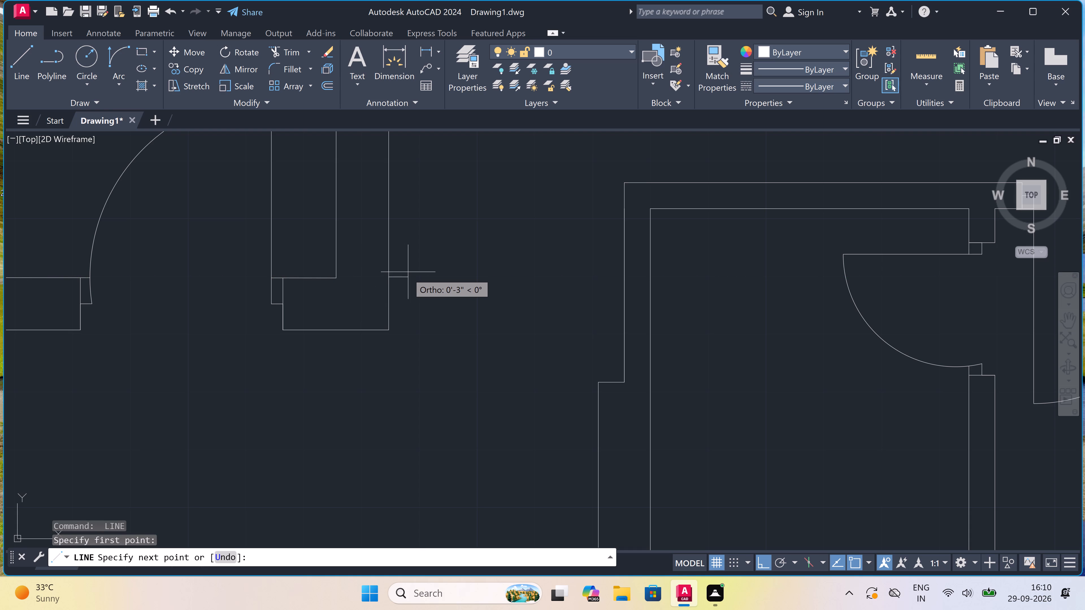
{"action": "left_click", "coordinate": [408, 273]}
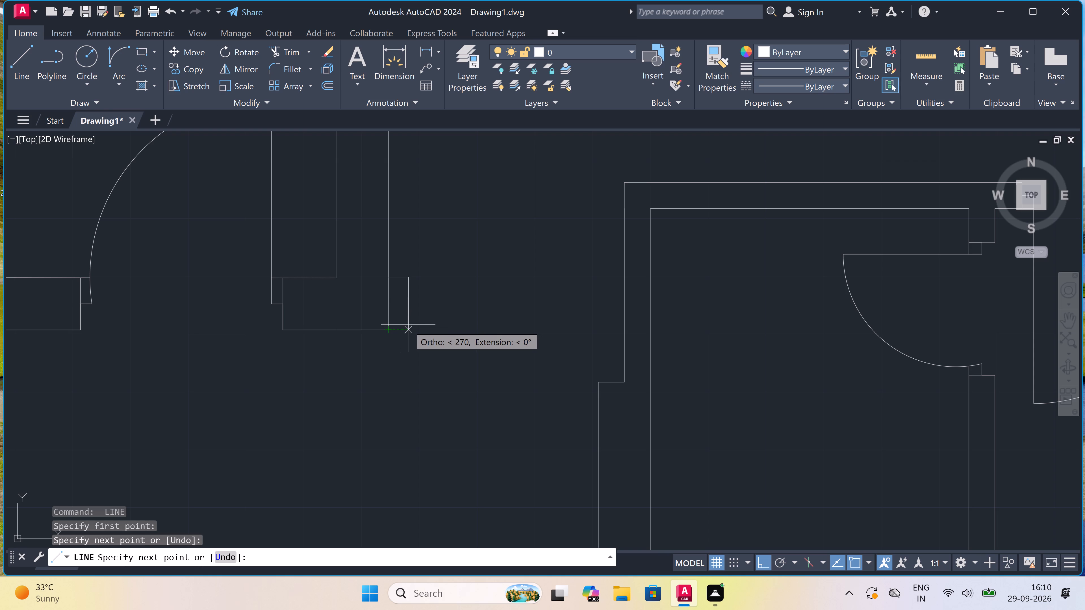
{"action": "left_click", "coordinate": [408, 325]}
{"action": "left_click", "coordinate": [390, 332]}
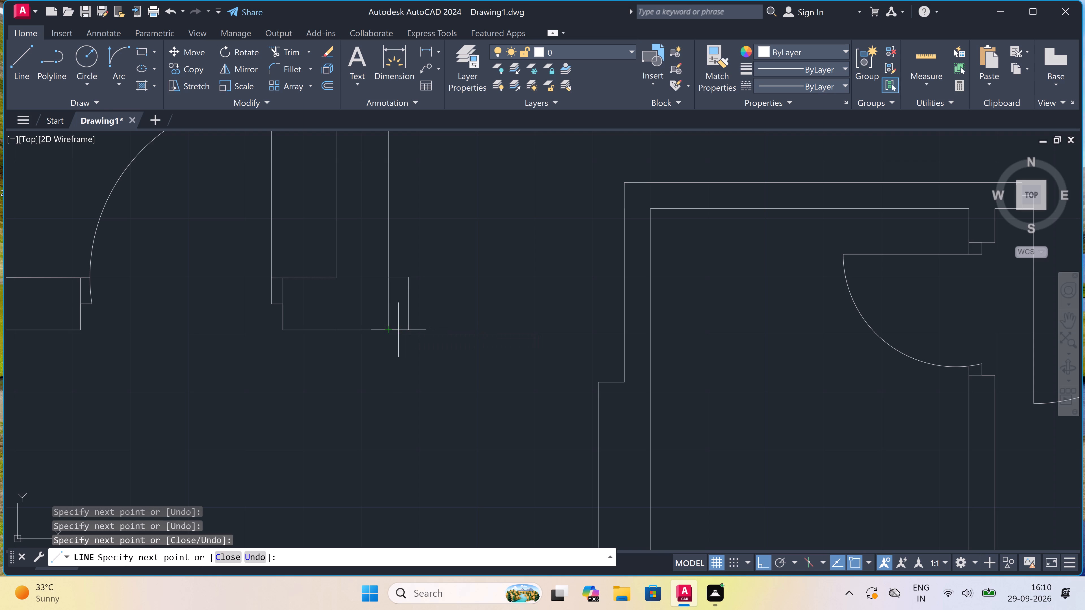
{"action": "key", "text": "Escape"}
Draw a 2" stop line east from the new jamb's midpoint and a 3' door leaf line running north from it.
{"action": "key", "text": "space"}
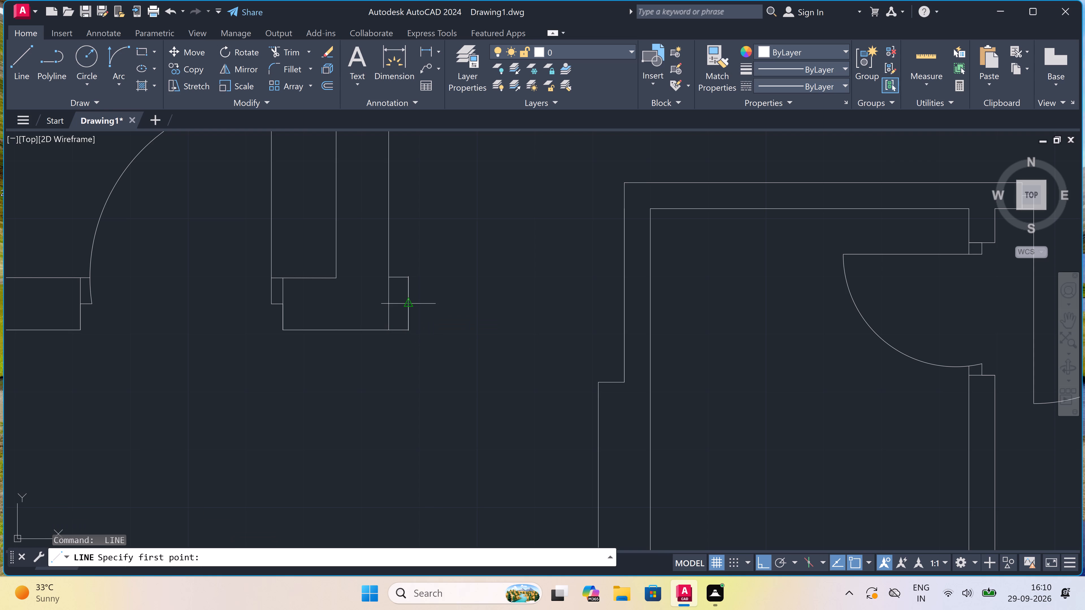
{"action": "left_click", "coordinate": [408, 301]}
{"action": "type", "text": "2\""}
{"action": "key", "text": "space"}
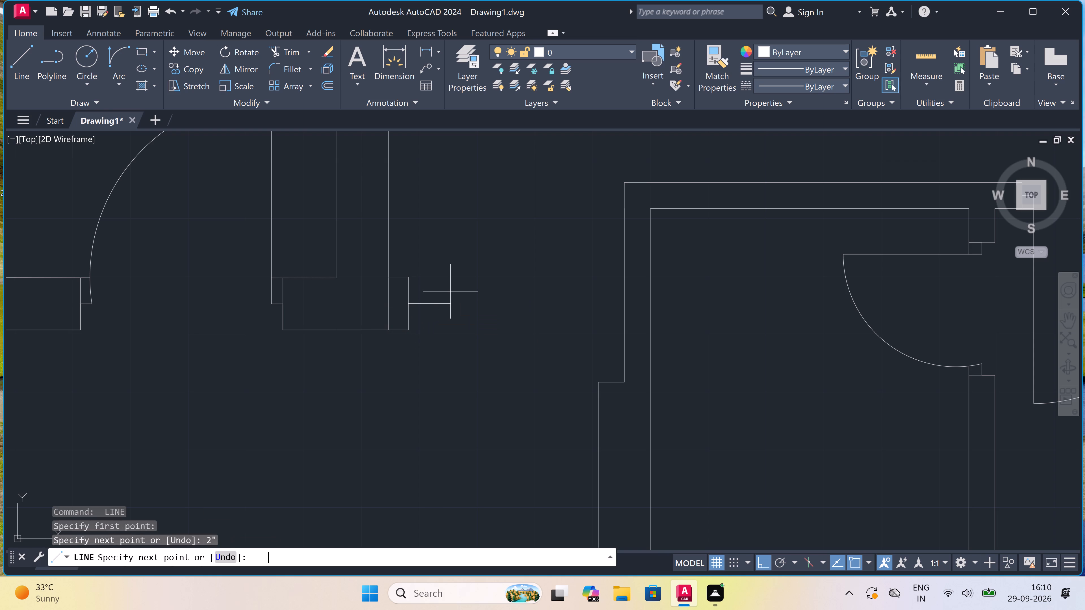
{"action": "type", "text": "3'"}
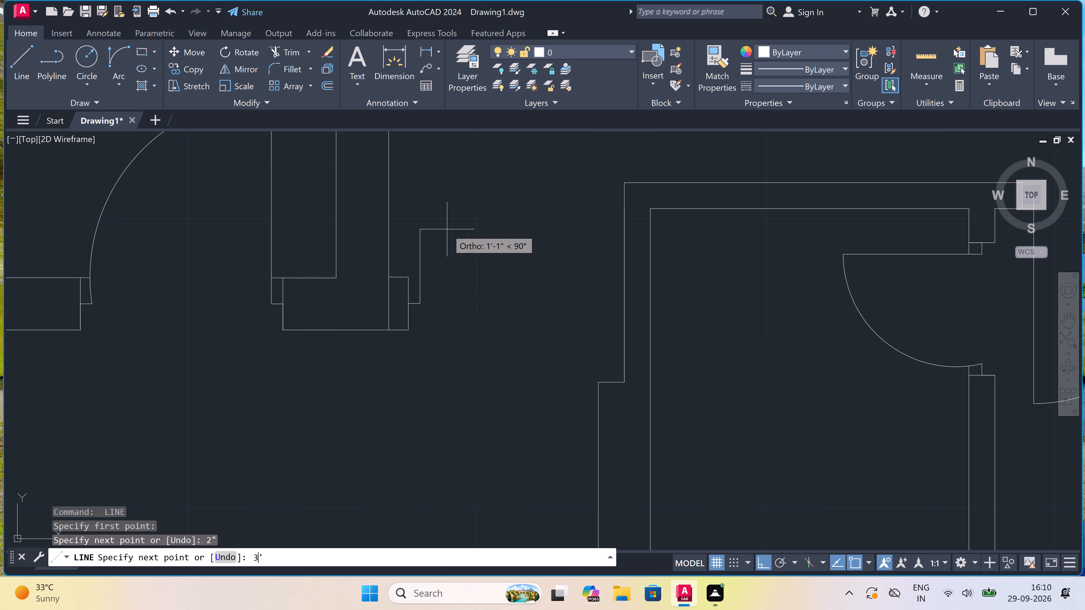
{"action": "key", "text": "space"}
{"action": "key", "text": "Escape"}
Draw the opposite door jamb, about 4" wide and 9" deep, on the west wall of the upper small bathroom.
{"action": "scroll", "coordinate": [472, 275], "scroll_direction": "down", "scroll_amount": 3}
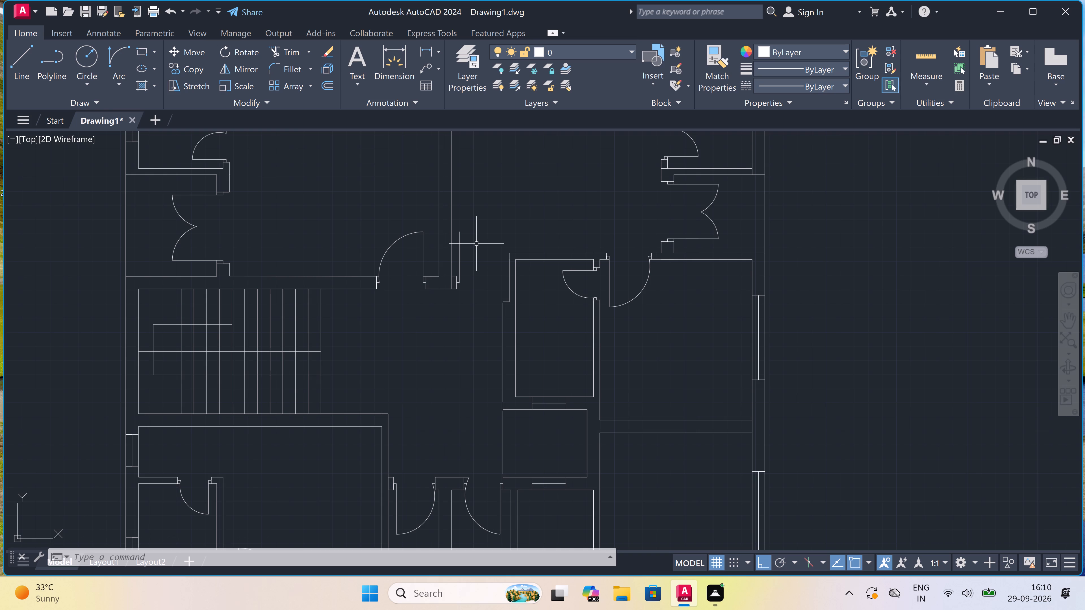
{"action": "scroll", "coordinate": [478, 249], "scroll_direction": "up", "scroll_amount": 3}
{"action": "type", "text": "l"}
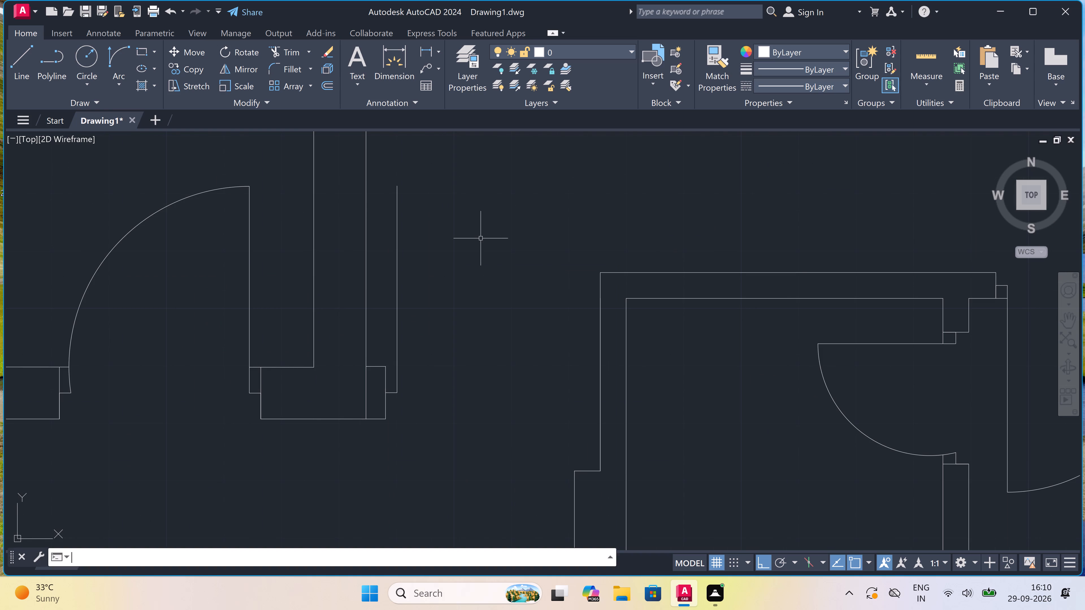
{"action": "key", "text": "space"}
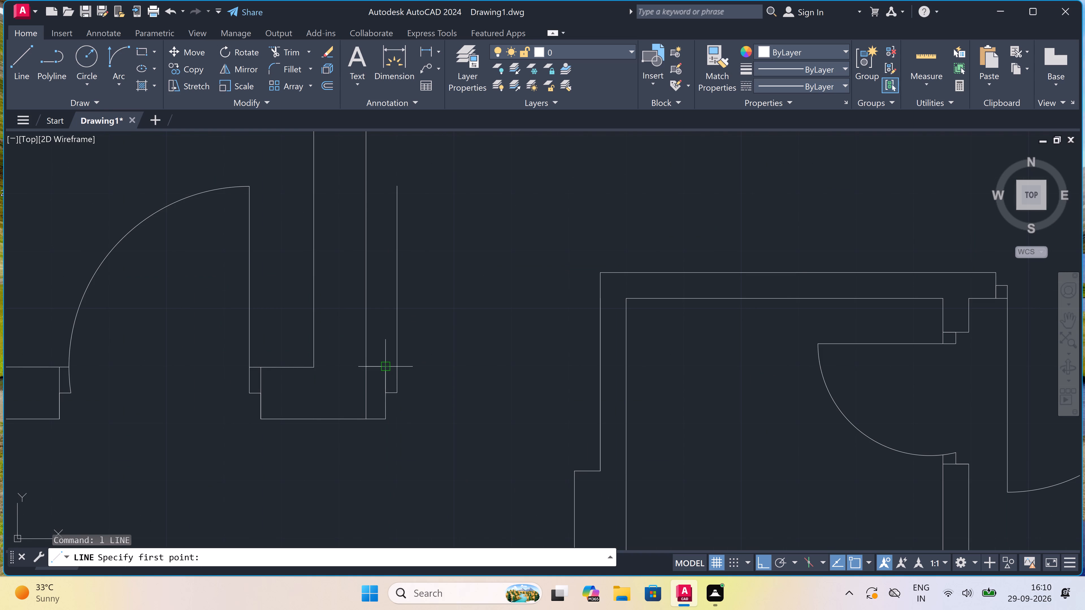
{"action": "left_click", "coordinate": [602, 368]}
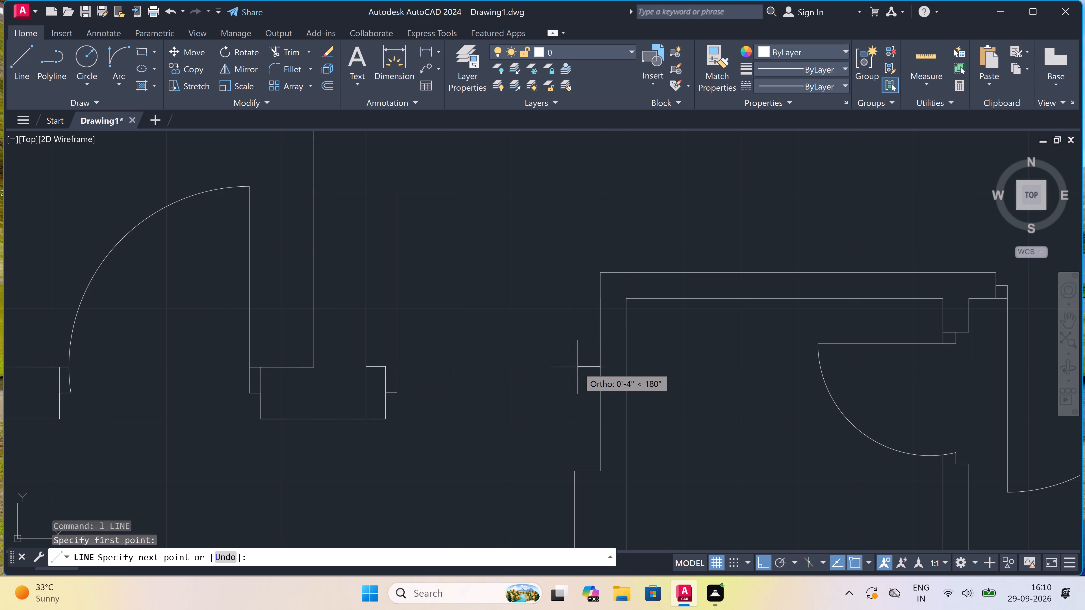
{"action": "left_click", "coordinate": [578, 367]}
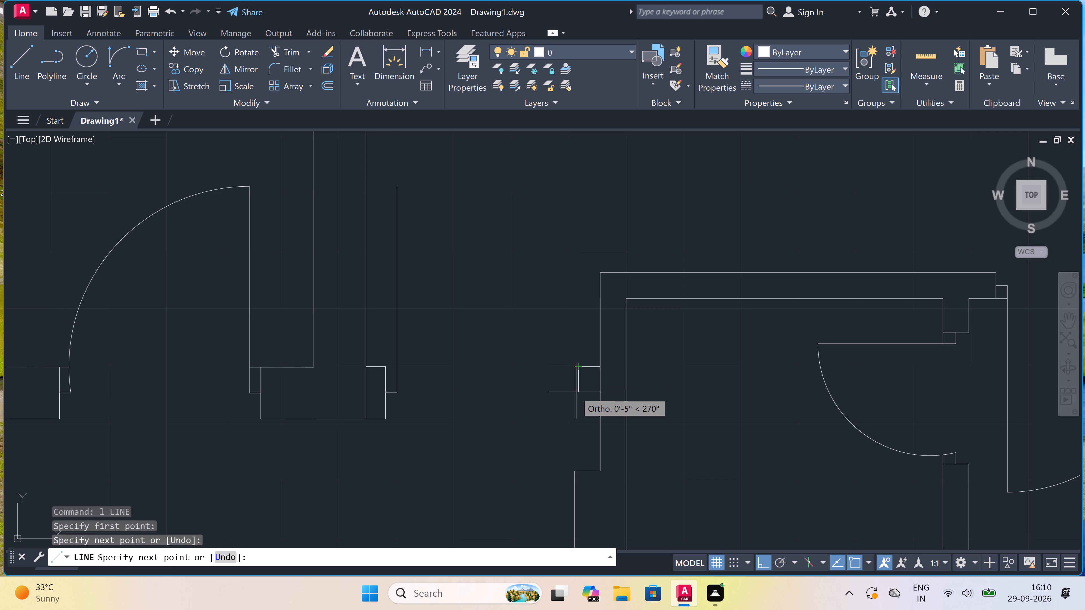
{"action": "key", "text": "9"}
{"action": "key", "text": "shift+quotedbl"}
{"action": "key", "text": "space"}
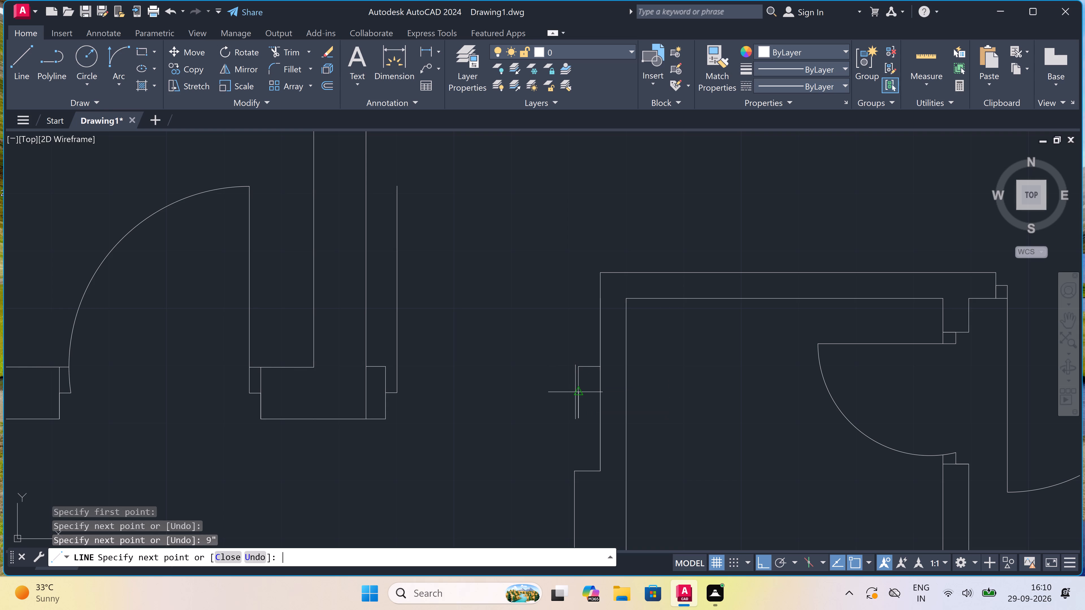
{"action": "scroll", "coordinate": [575, 392], "scroll_direction": "up", "scroll_amount": 1}
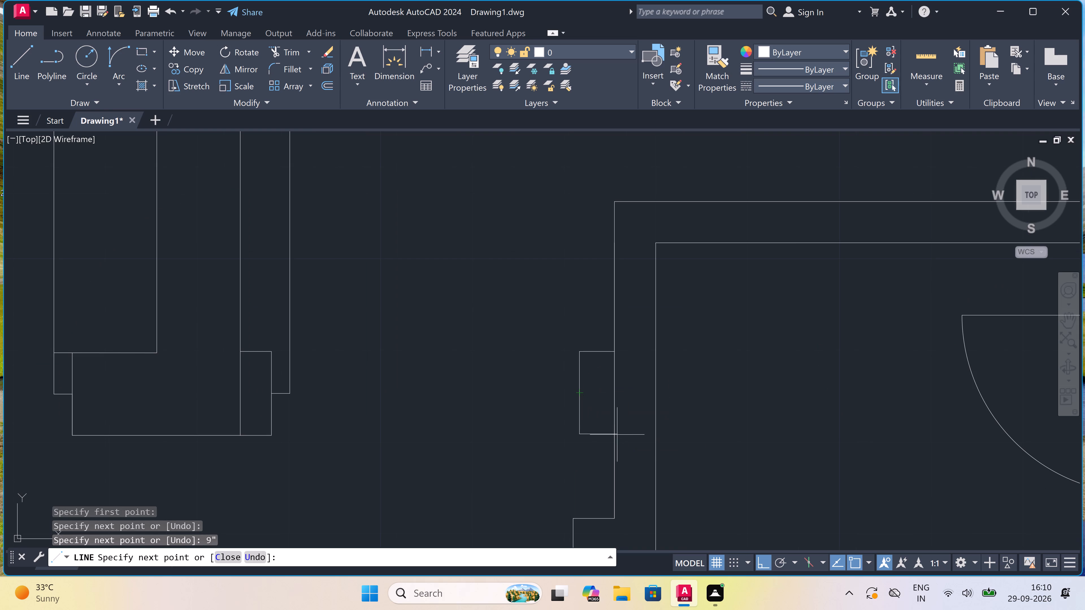
{"action": "left_click", "coordinate": [614, 437]}
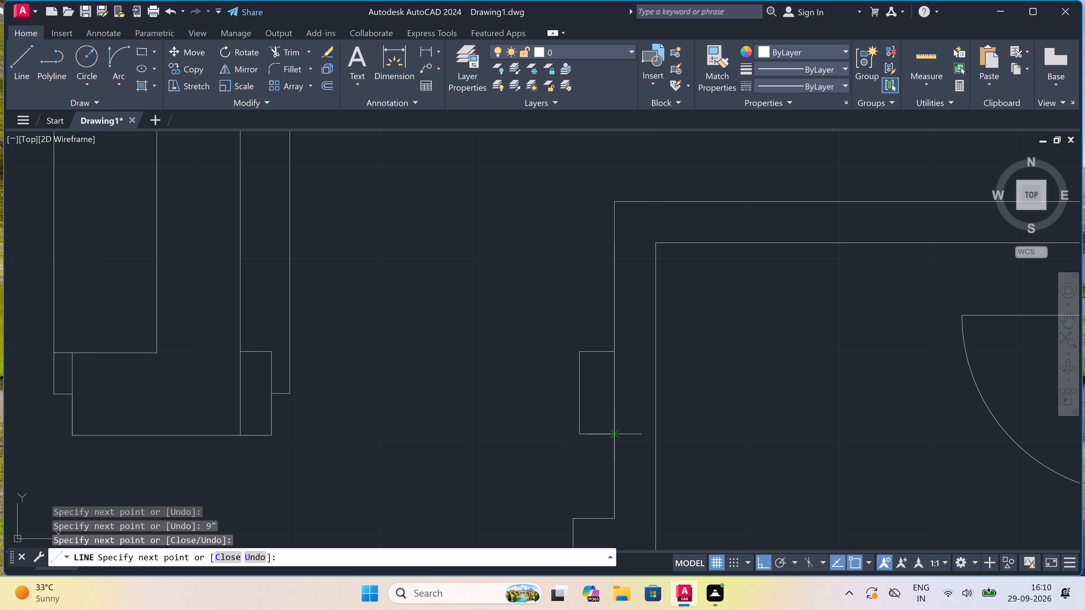
{"action": "key", "text": "Escape"}
Draw a 2" stop line west from the midpoint of the jamb on the bathroom wall.
{"action": "key", "text": "space"}
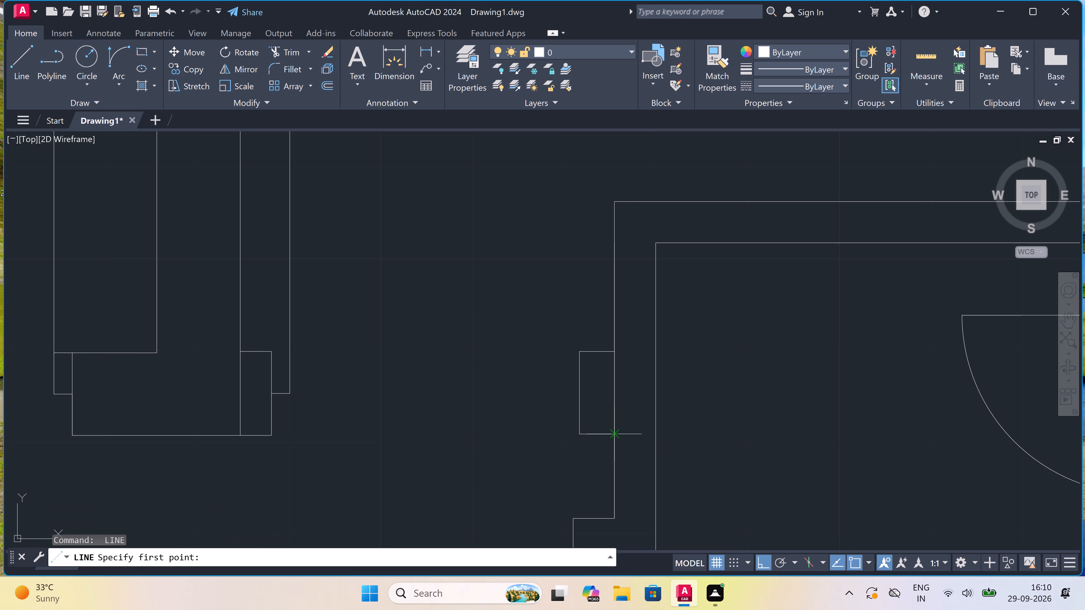
{"action": "left_click", "coordinate": [581, 395]}
{"action": "key", "text": "2"}
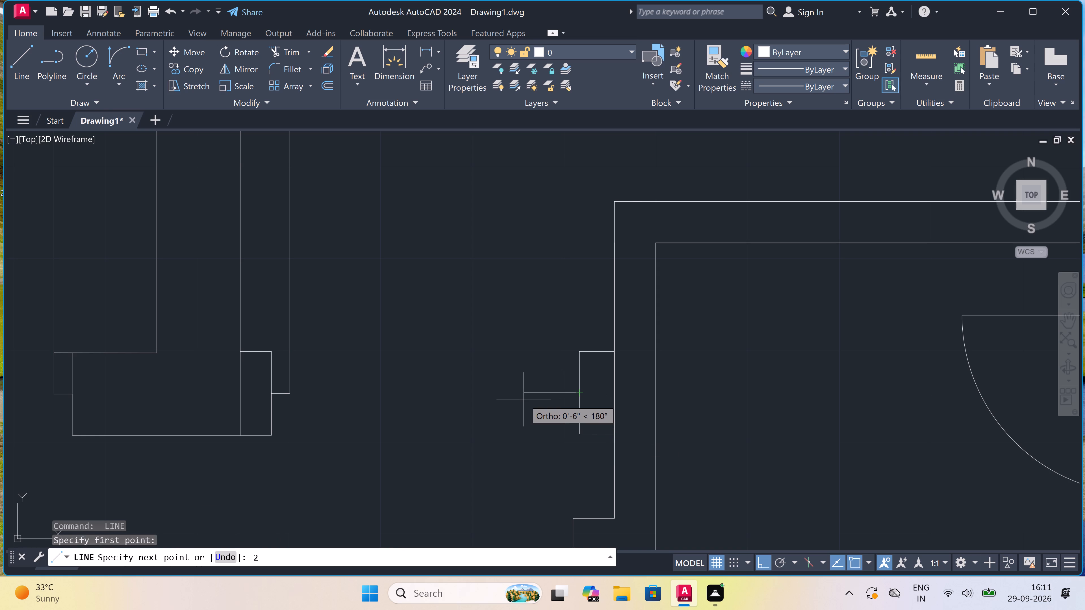
{"action": "type", "text": "\""}
{"action": "key", "text": "space"}
{"action": "key", "text": "Escape"}
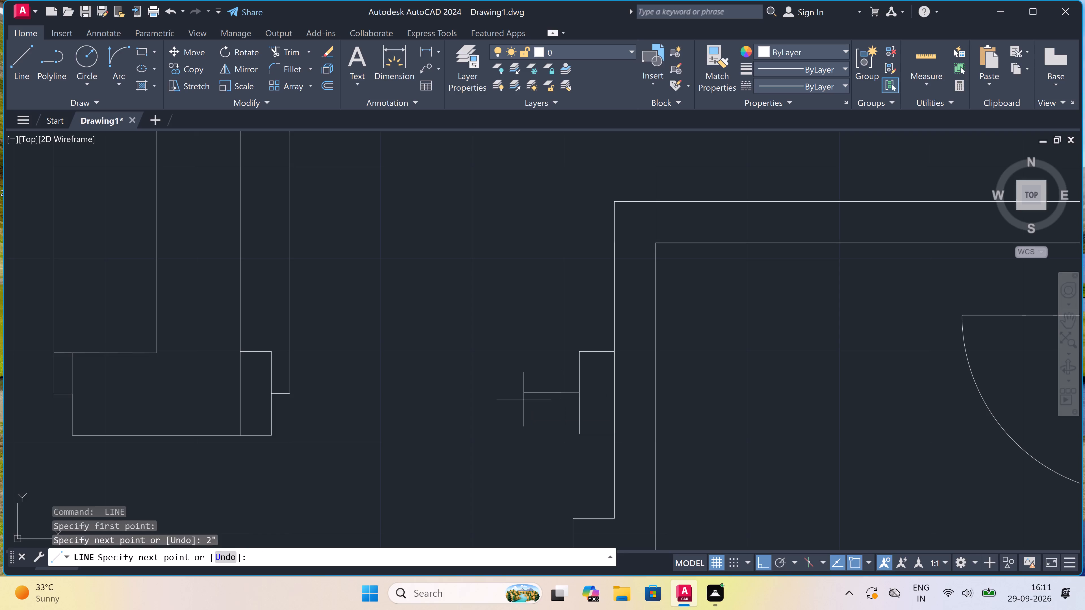
{"action": "scroll", "coordinate": [524, 400], "scroll_direction": "down", "scroll_amount": 2}
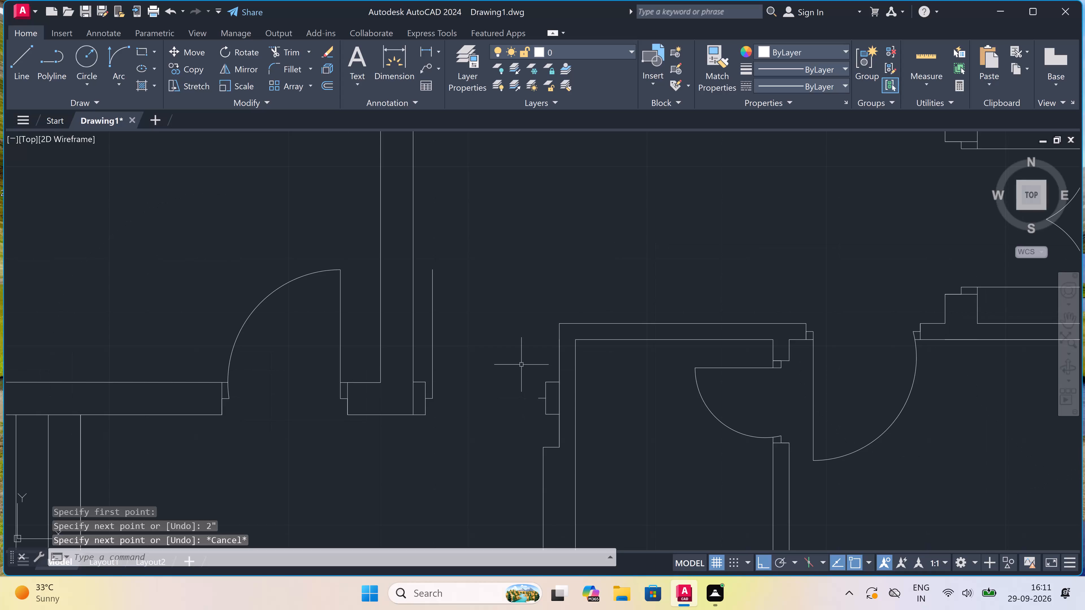
Draw the door swing arc from the leaf's north end to the bathroom-side stop line, with its start tangent pointing east.
{"action": "scroll", "coordinate": [519, 332], "scroll_direction": "up", "scroll_amount": 1}
{"action": "left_click", "coordinate": [112, 52]}
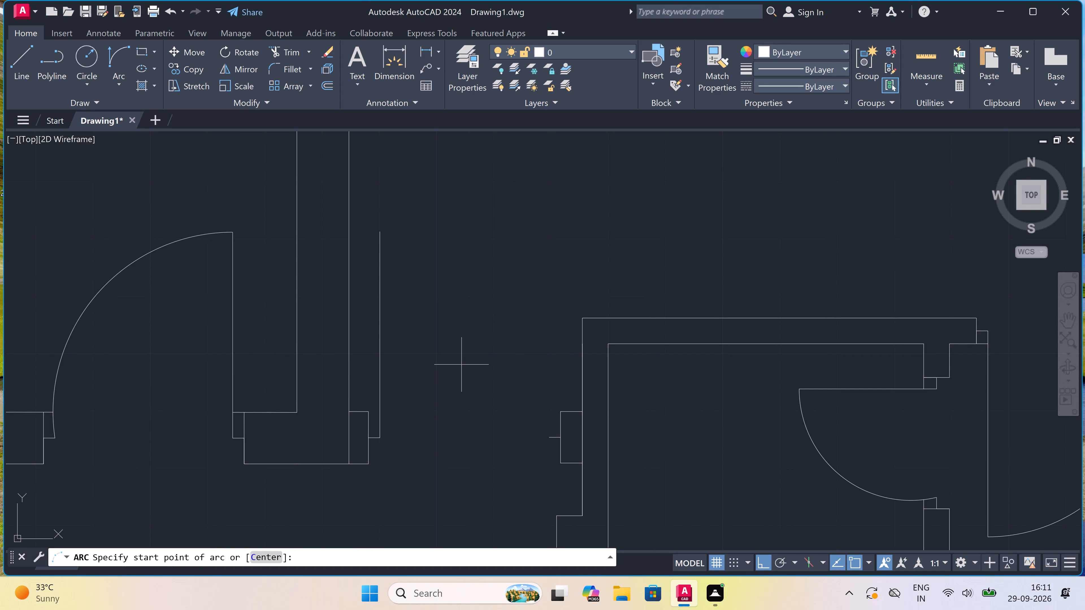
{"action": "left_click", "coordinate": [384, 226]}
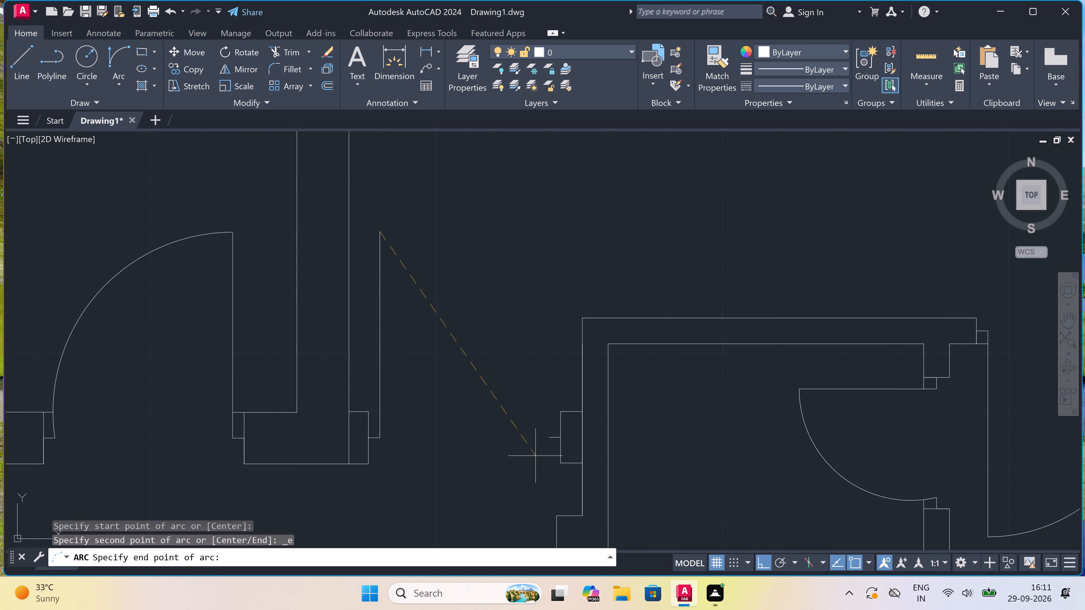
{"action": "left_click", "coordinate": [547, 437]}
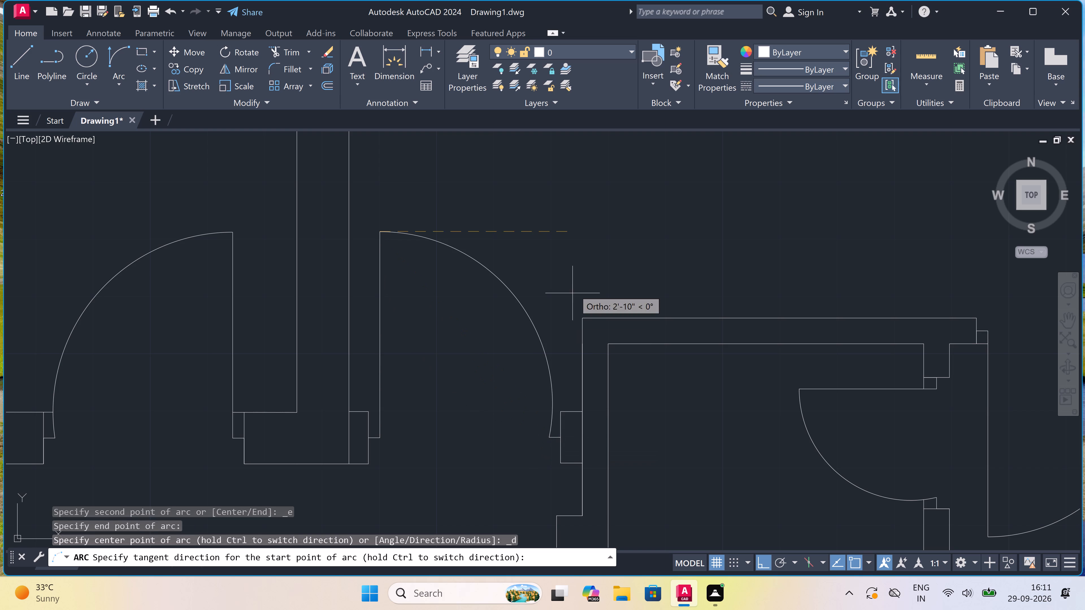
{"action": "left_click", "coordinate": [575, 289]}
Trim the bathroom's west wall line where it passes through the new door jamb.
{"action": "type", "text": "tr"}
{"action": "key", "text": "space"}
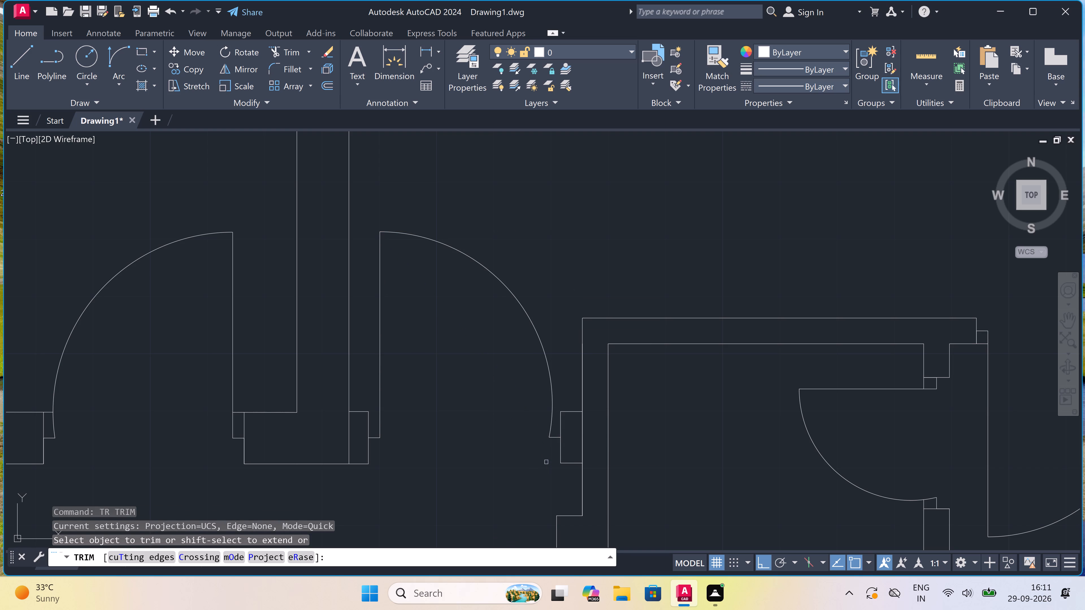
{"action": "left_click", "coordinate": [572, 441]}
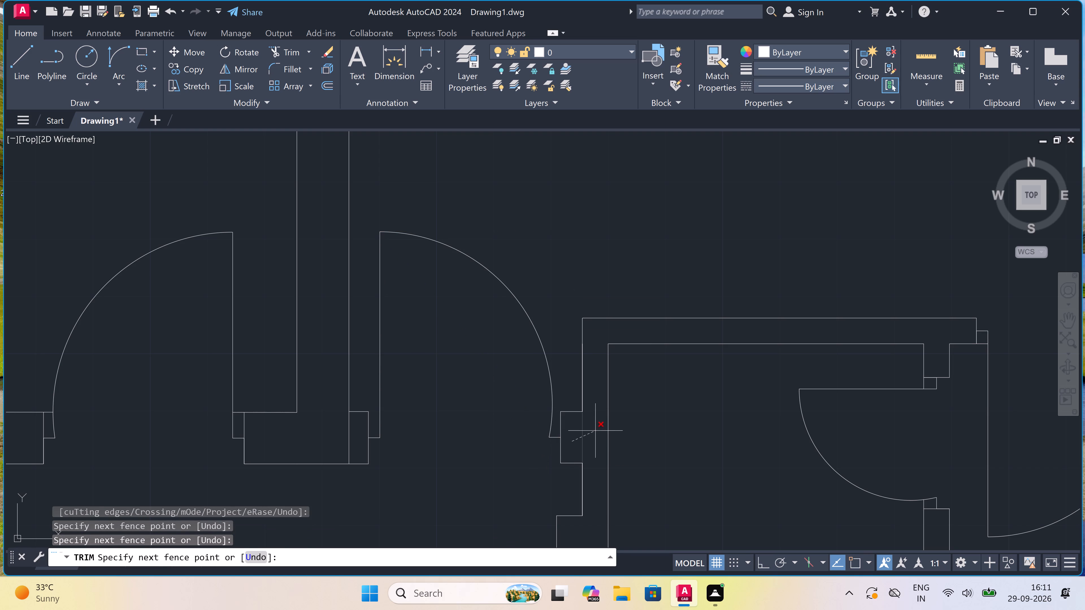
{"action": "left_click", "coordinate": [595, 431]}
{"action": "scroll", "coordinate": [495, 431], "scroll_direction": "down", "scroll_amount": 4}
{"action": "scroll", "coordinate": [499, 433], "scroll_direction": "up", "scroll_amount": 3}
{"action": "key", "text": "Escape"}
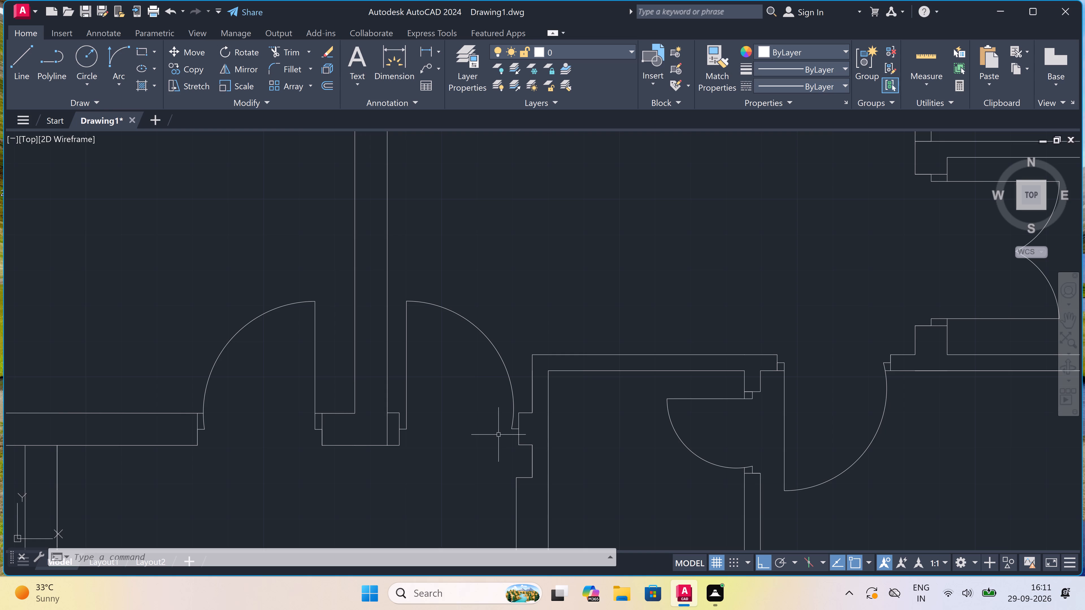
Trim the central wall's east face line where it crosses the jamb at the wall's south end.
{"action": "scroll", "coordinate": [499, 436], "scroll_direction": "down", "scroll_amount": 1}
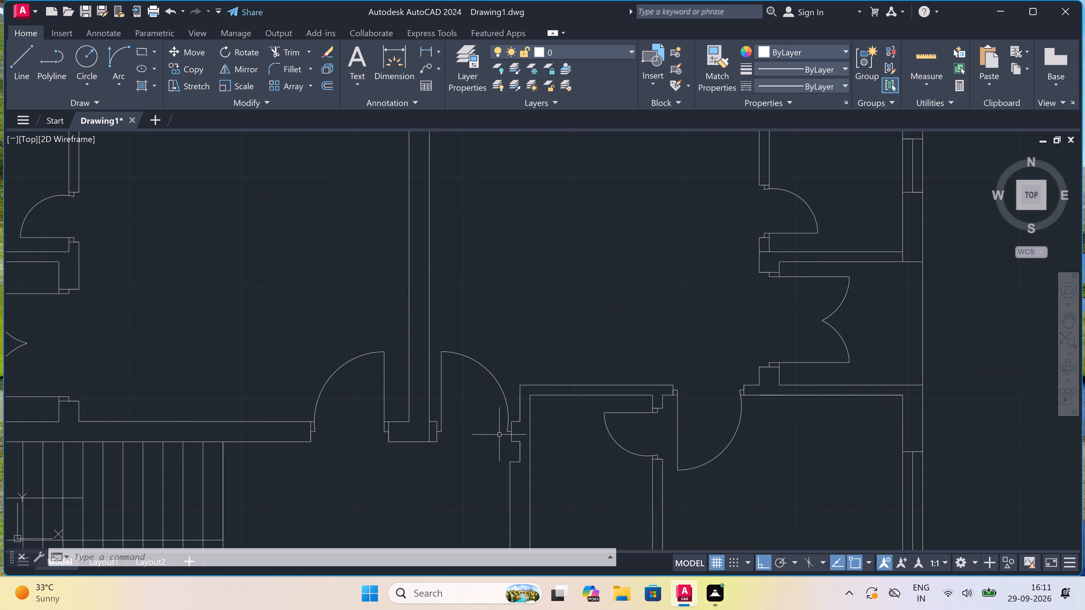
{"action": "scroll", "coordinate": [499, 435], "scroll_direction": "up", "scroll_amount": 1}
{"action": "scroll", "coordinate": [499, 435], "scroll_direction": "down", "scroll_amount": 1}
{"action": "scroll", "coordinate": [499, 435], "scroll_direction": "up", "scroll_amount": 1}
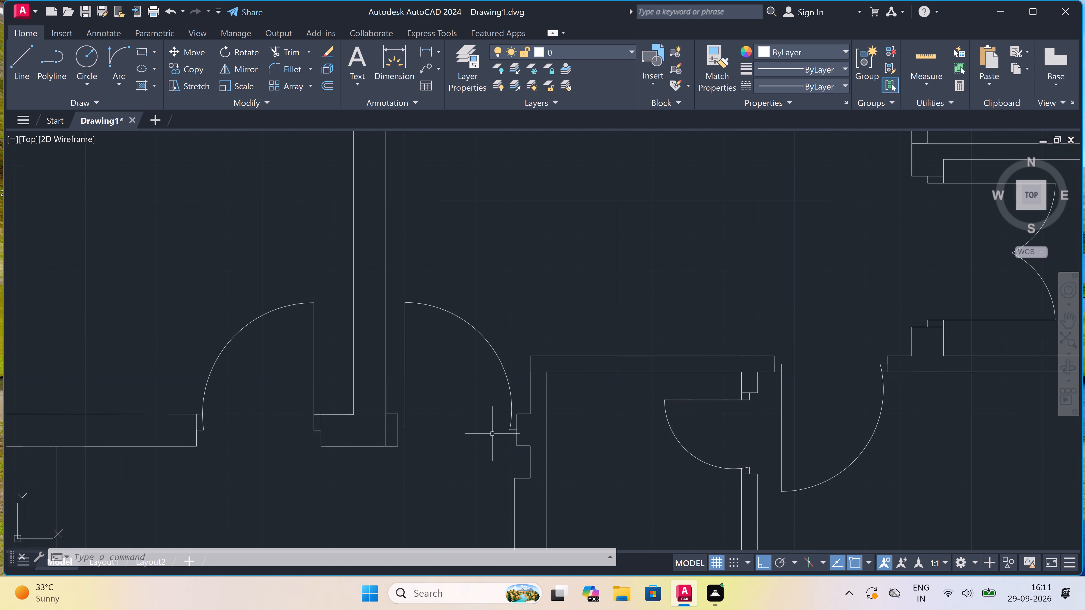
{"action": "scroll", "coordinate": [323, 425], "scroll_direction": "up", "scroll_amount": 1}
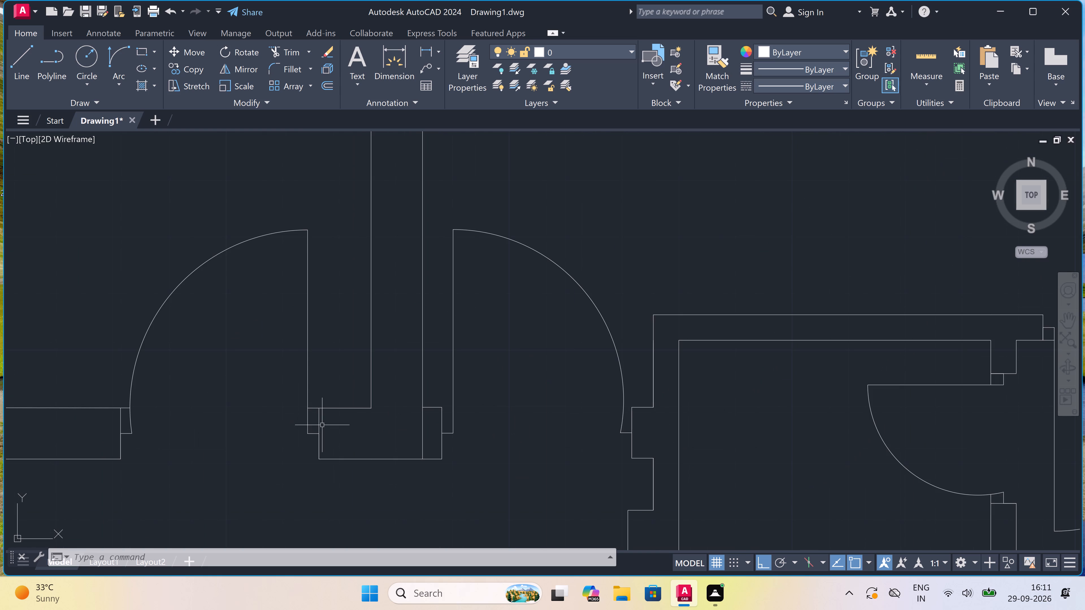
{"action": "type", "text": "tr"}
{"action": "key", "text": "space"}
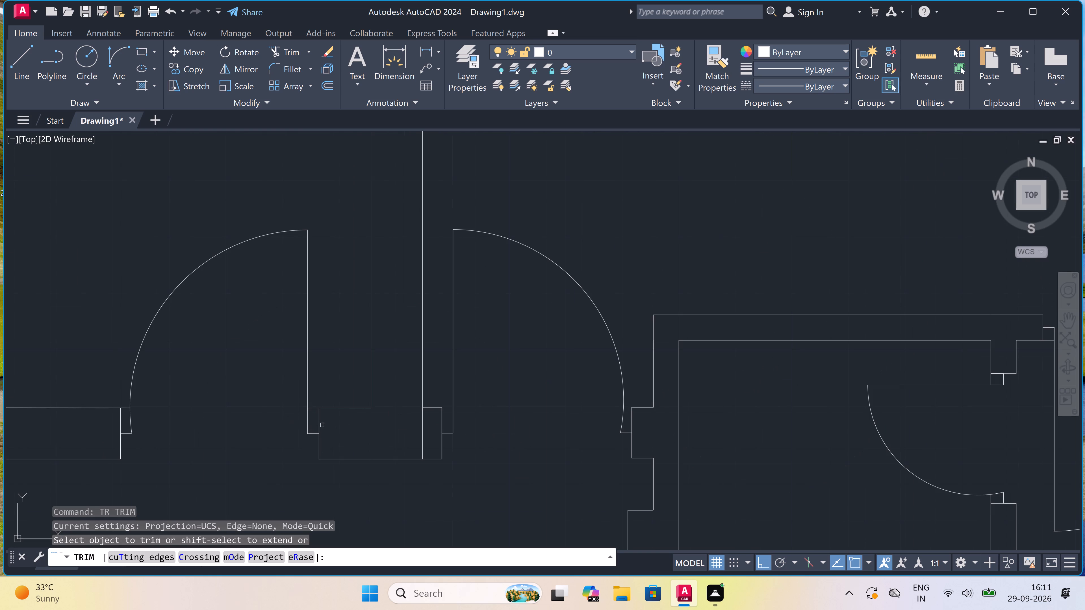
{"action": "left_click", "coordinate": [429, 429]}
{"action": "left_click", "coordinate": [402, 429]}
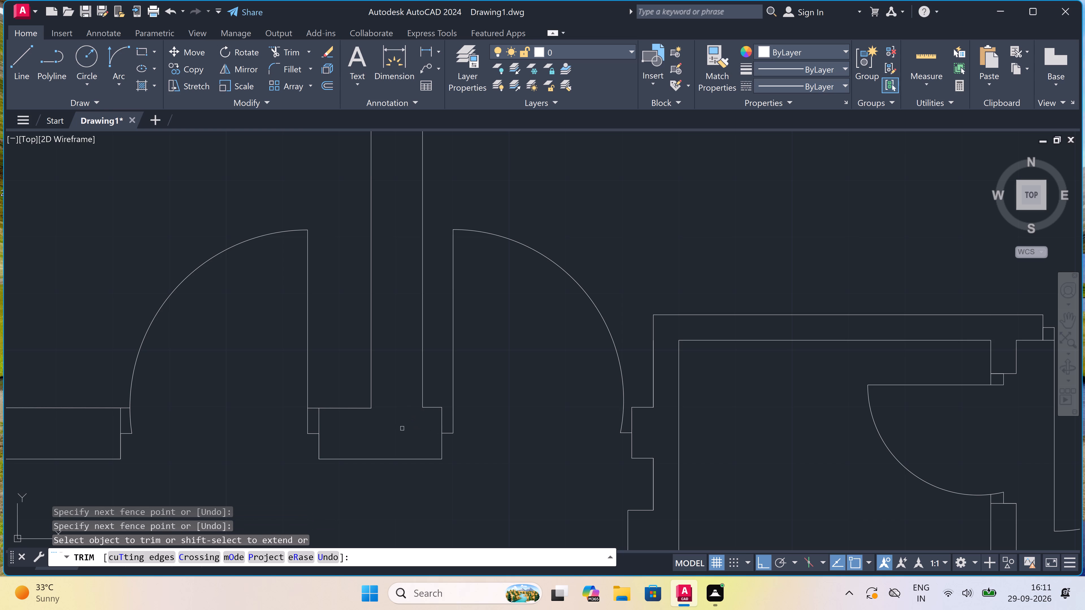
{"action": "key", "text": "Escape"}
Draw a horizontal line from the south end of the central wall's west face east to the new jamb's outer edge.
{"action": "scroll", "coordinate": [404, 416], "scroll_direction": "up", "scroll_amount": 2}
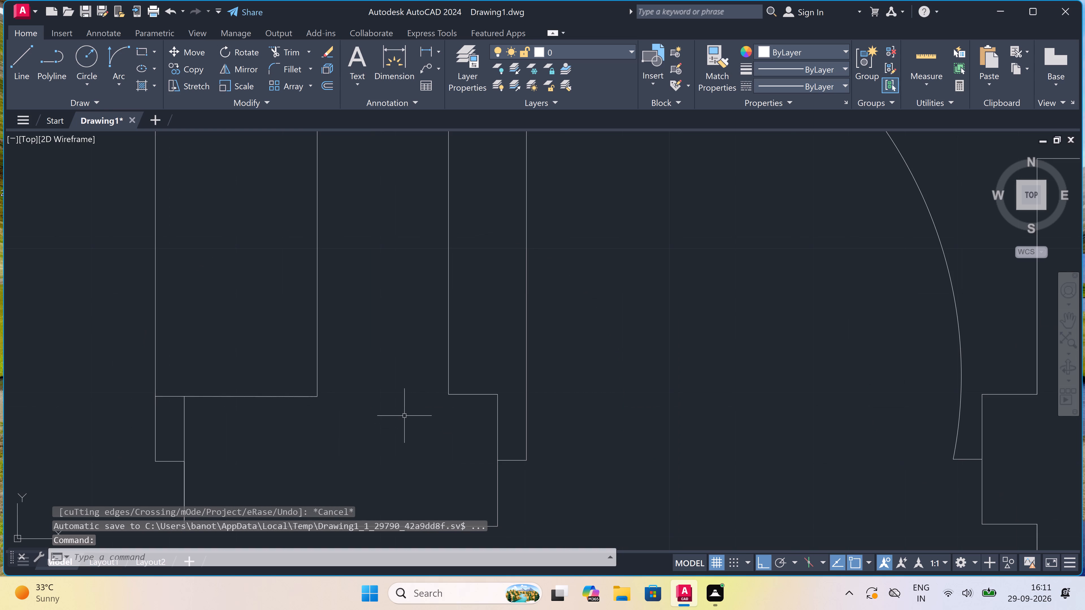
{"action": "type", "text": "l"}
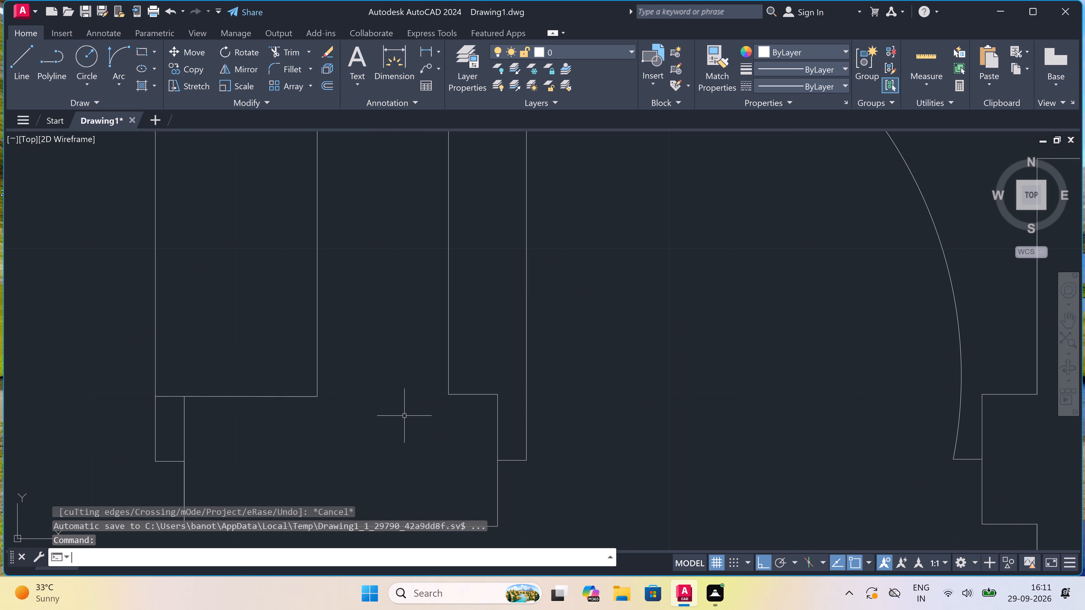
{"action": "key", "text": "space"}
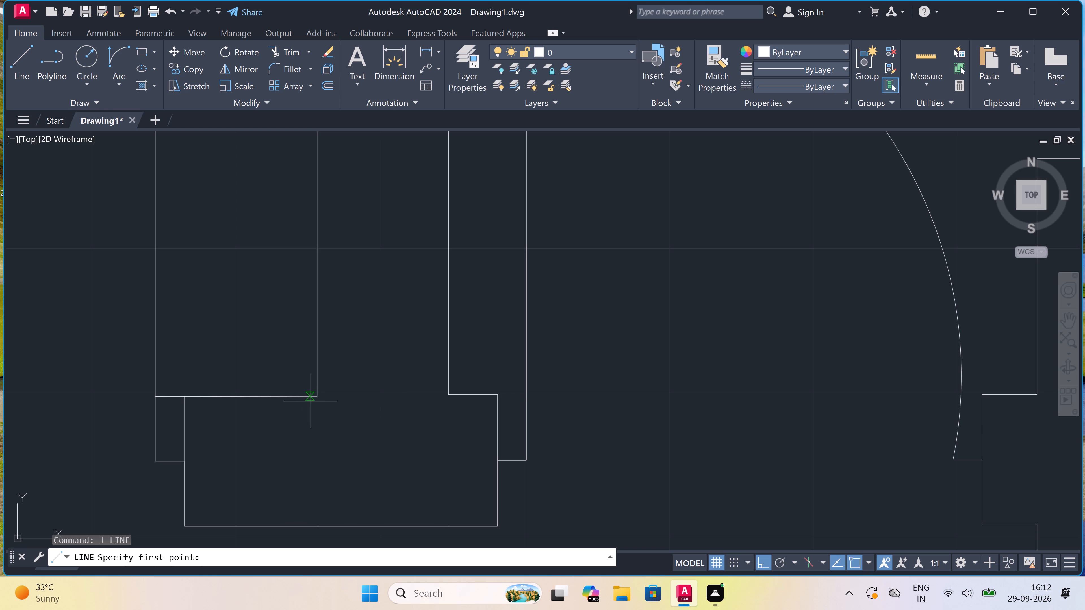
{"action": "left_click", "coordinate": [313, 395]}
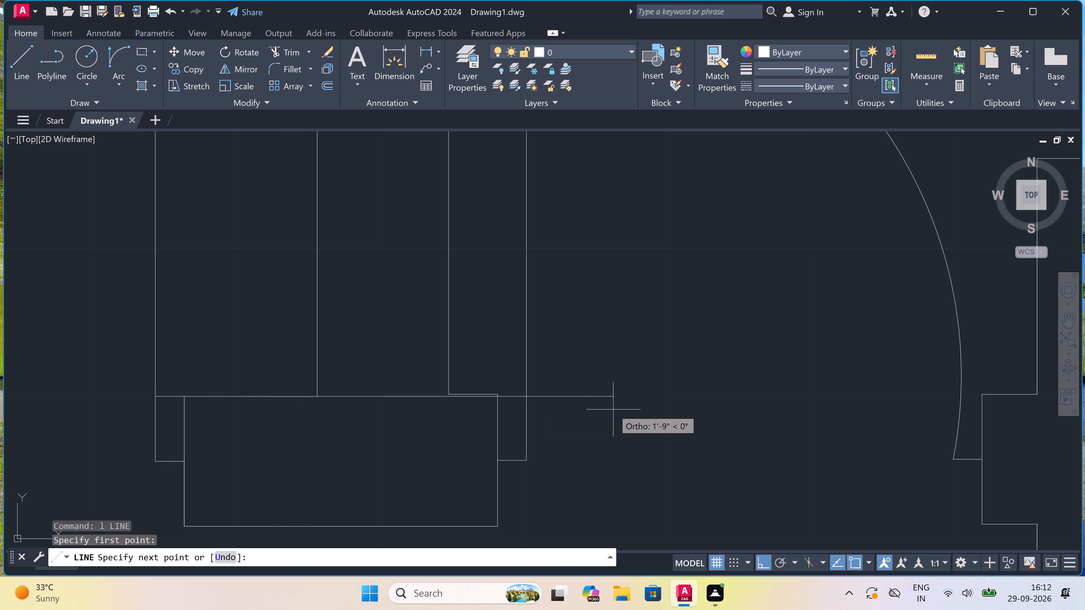
{"action": "scroll", "coordinate": [497, 402], "scroll_direction": "up", "scroll_amount": 2}
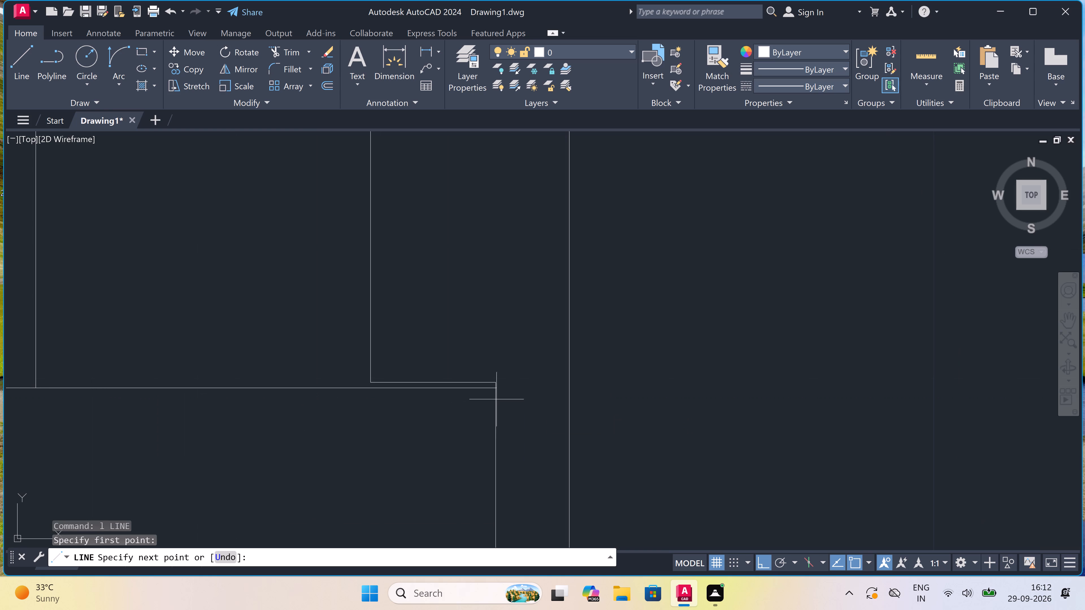
{"action": "scroll", "coordinate": [496, 389], "scroll_direction": "up", "scroll_amount": 3}
{"action": "left_click", "coordinate": [490, 384]}
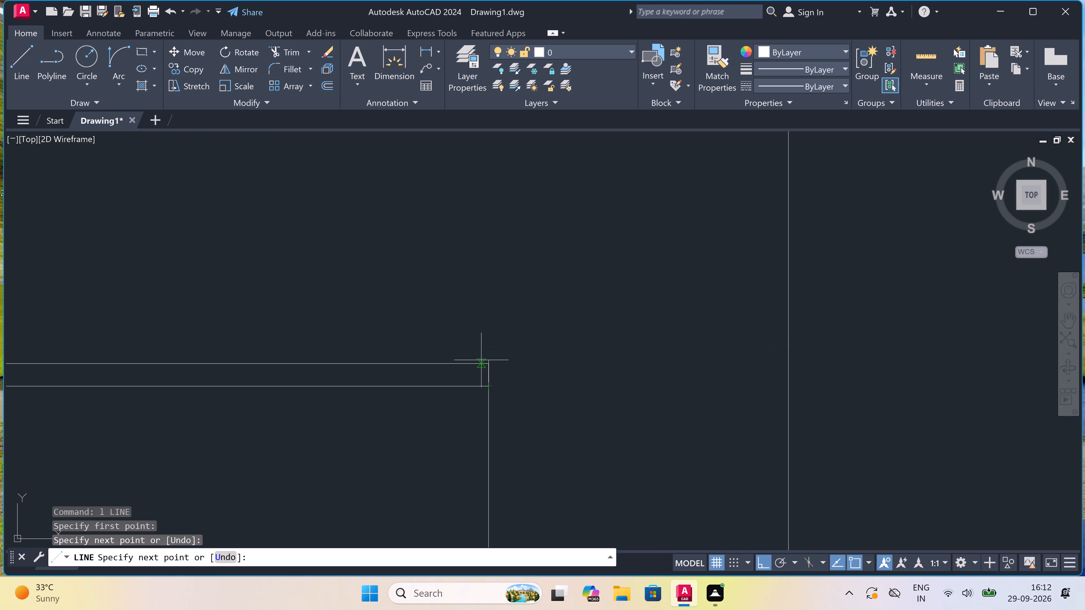
{"action": "key", "text": "Escape"}
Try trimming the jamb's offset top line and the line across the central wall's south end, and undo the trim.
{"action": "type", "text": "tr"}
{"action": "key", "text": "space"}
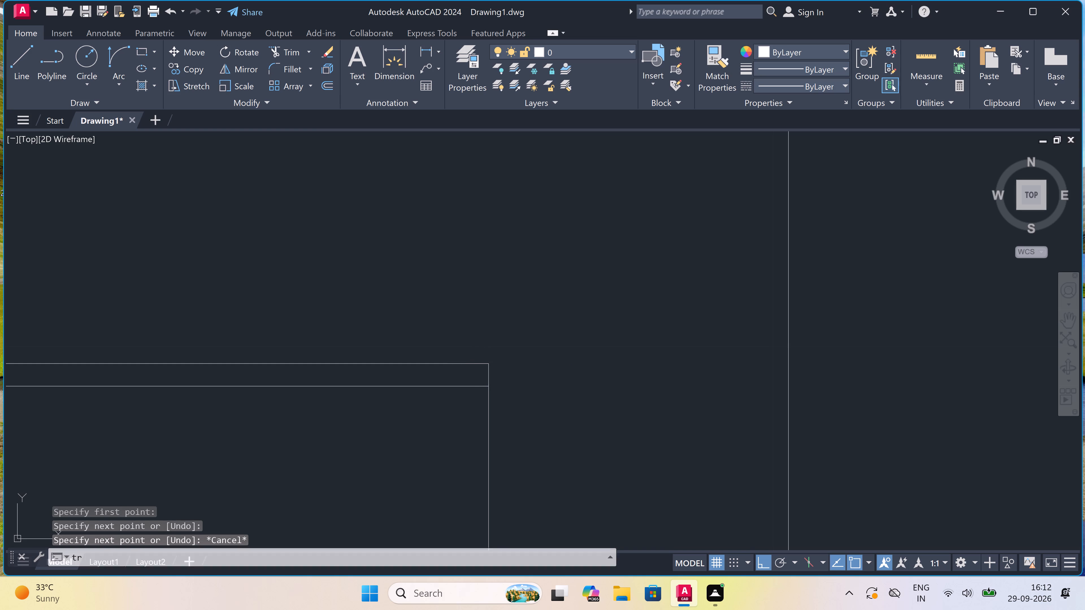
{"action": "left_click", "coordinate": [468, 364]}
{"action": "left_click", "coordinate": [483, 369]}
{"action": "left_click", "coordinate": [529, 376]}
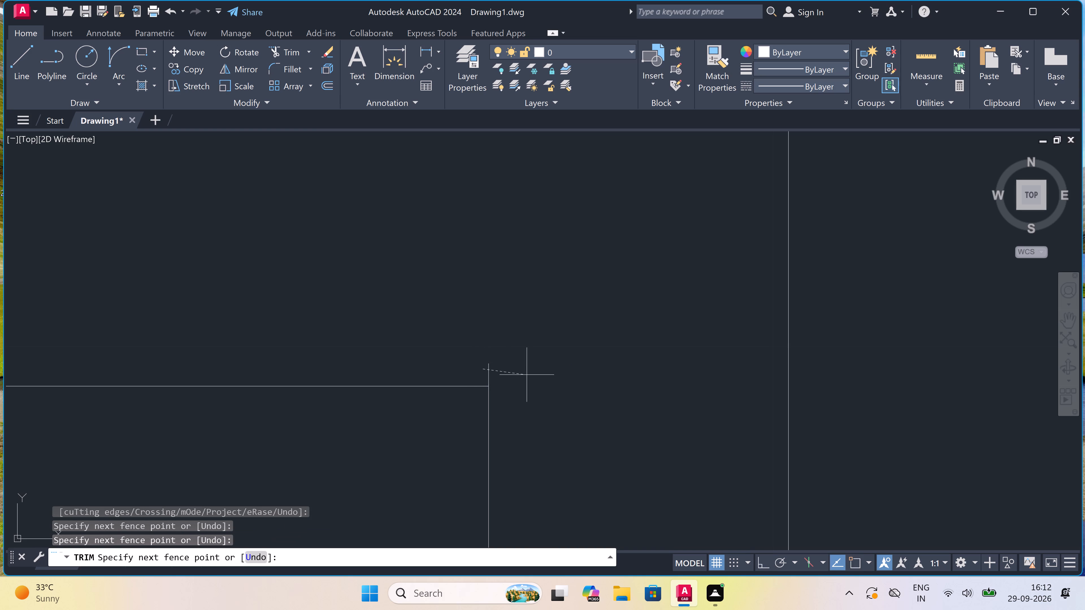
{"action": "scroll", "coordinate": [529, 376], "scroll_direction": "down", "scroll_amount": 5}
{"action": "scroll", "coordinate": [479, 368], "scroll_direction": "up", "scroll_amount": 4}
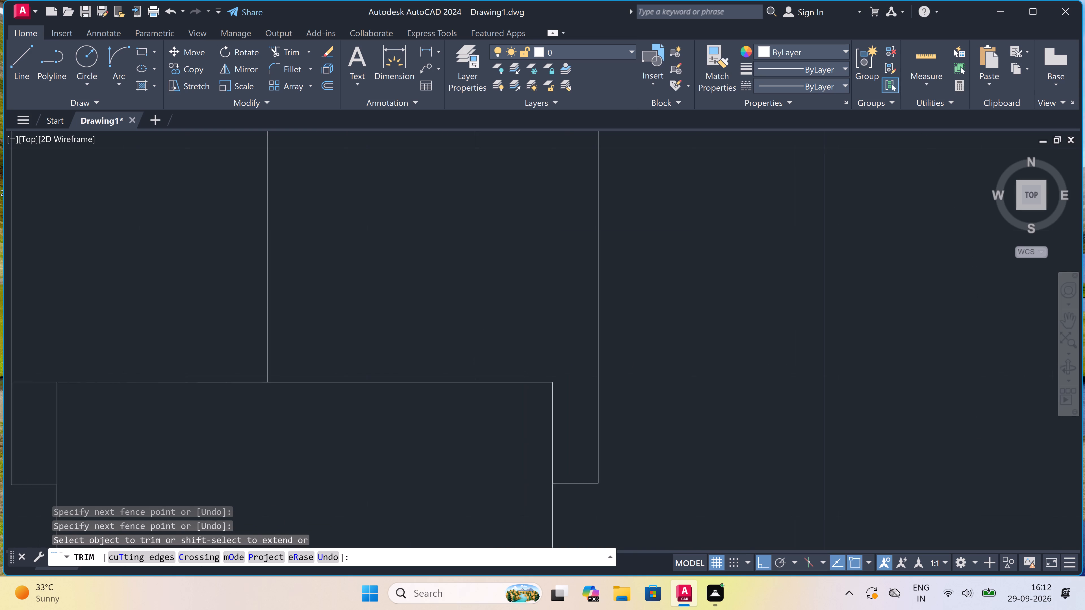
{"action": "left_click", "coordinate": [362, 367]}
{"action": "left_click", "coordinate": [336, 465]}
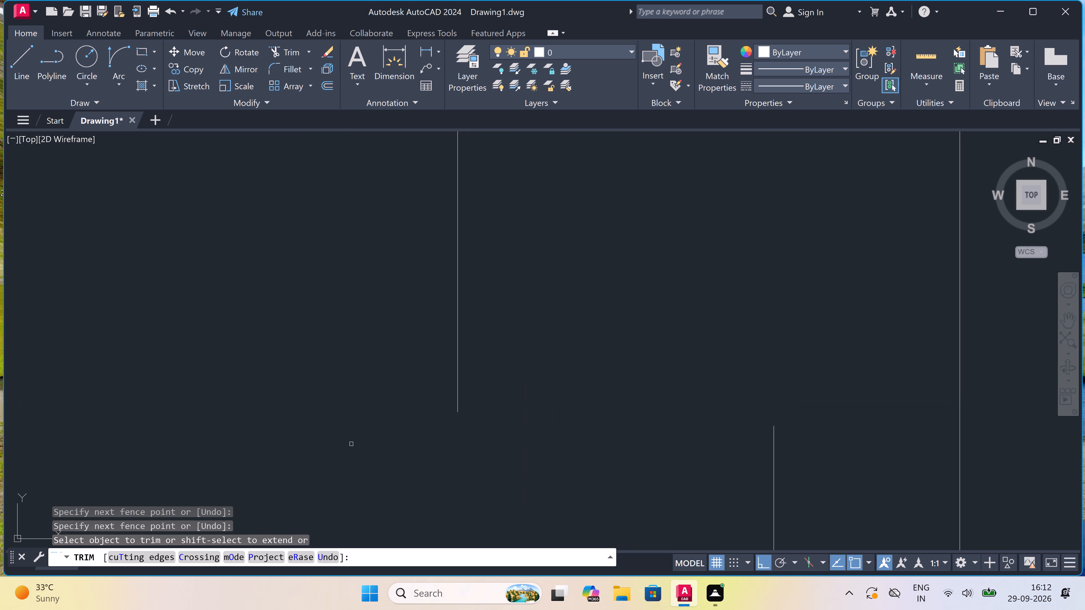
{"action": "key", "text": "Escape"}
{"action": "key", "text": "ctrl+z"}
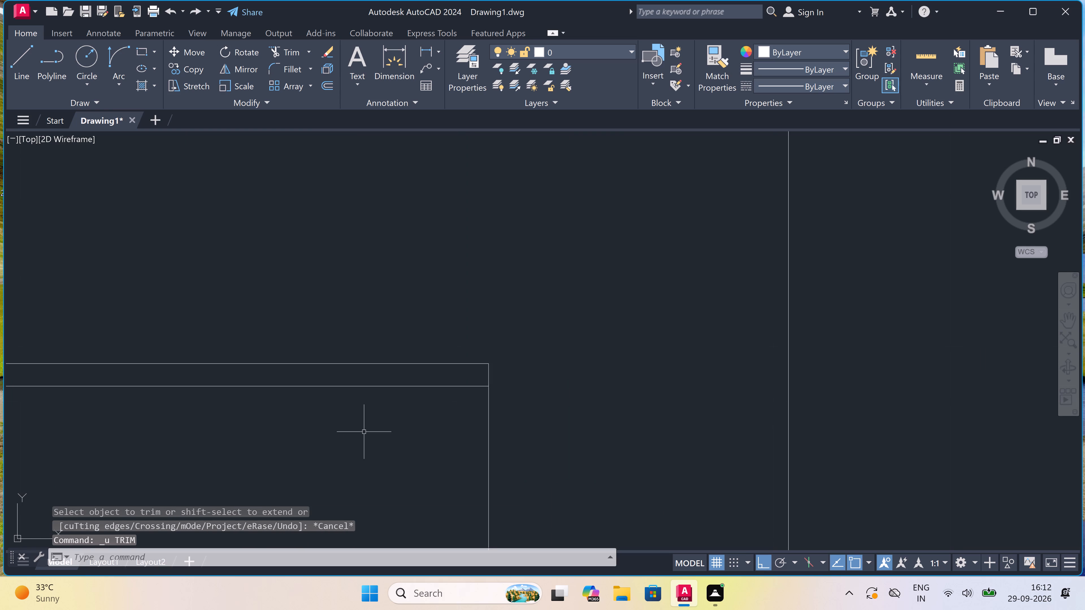
Extend the central wall's east face line south to the new horizontal line.
{"action": "scroll", "coordinate": [365, 430], "scroll_direction": "down", "scroll_amount": 2}
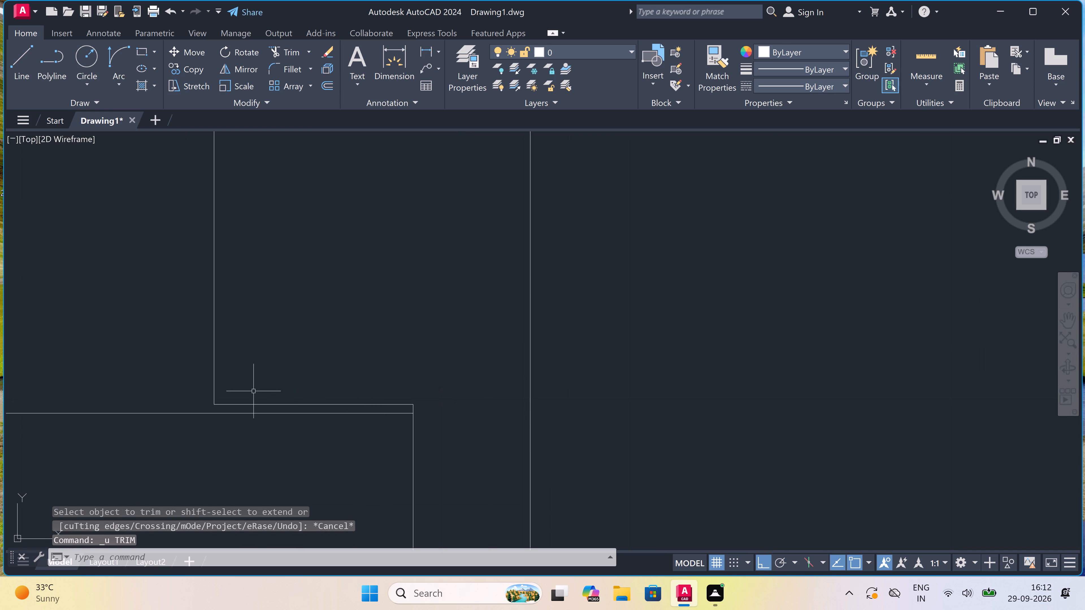
{"action": "scroll", "coordinate": [209, 399], "scroll_direction": "up", "scroll_amount": 1}
{"action": "key", "text": "e"}
{"action": "key", "text": "x"}
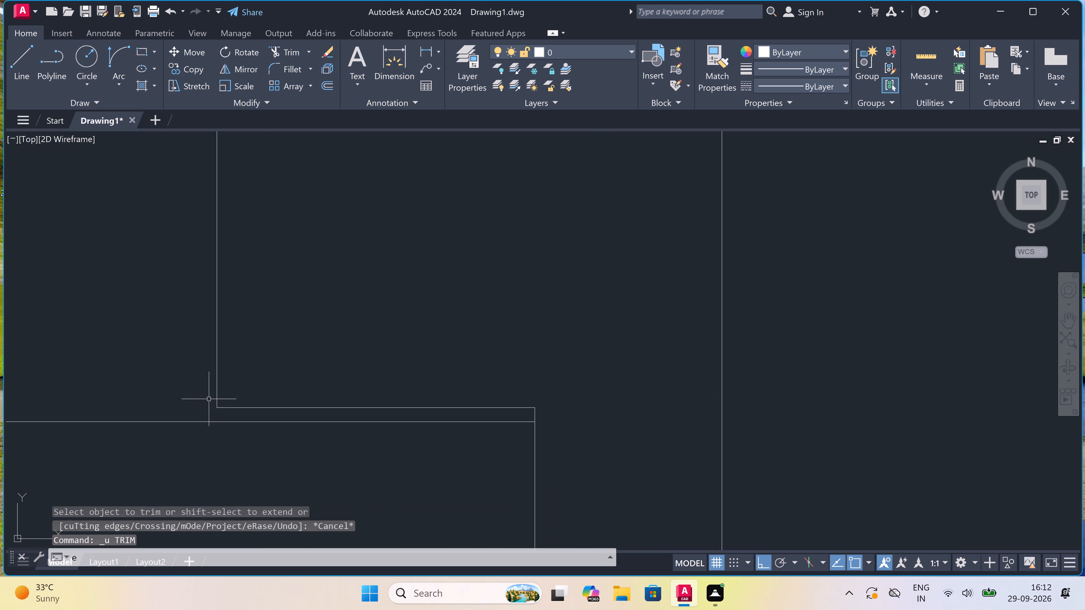
{"action": "key", "text": "space"}
{"action": "left_click", "coordinate": [200, 382]}
{"action": "left_click", "coordinate": [331, 344]}
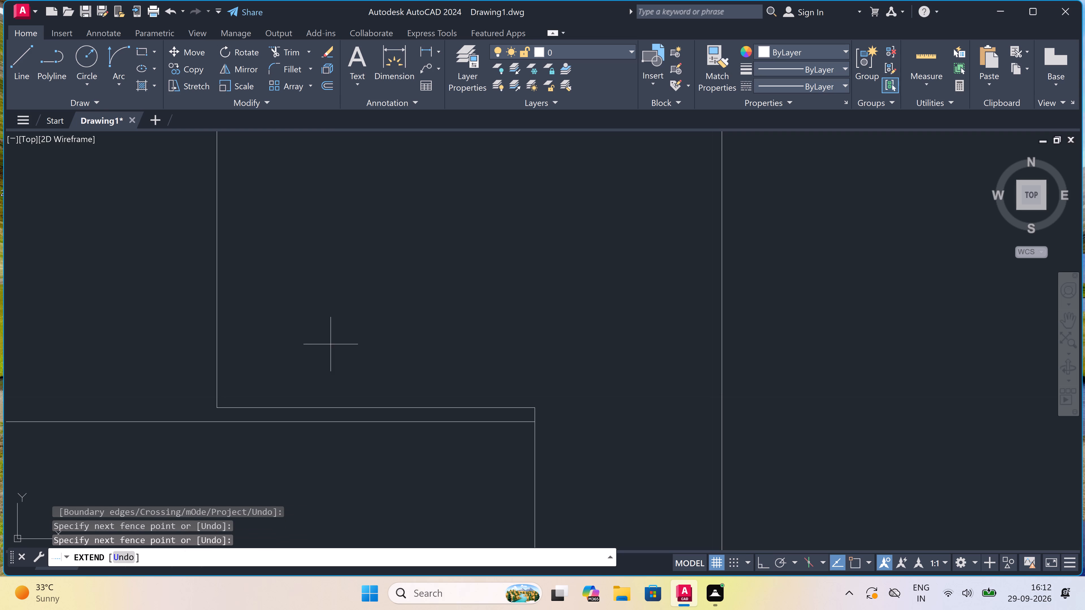
{"action": "left_click", "coordinate": [150, 347]}
{"action": "key", "text": "Escape"}
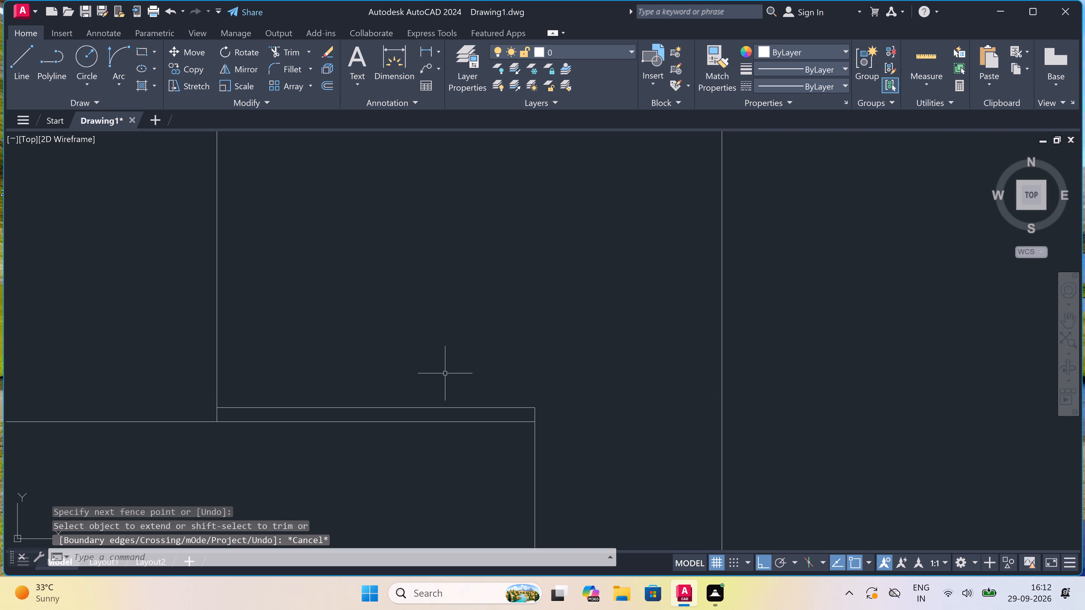
Trim the jamb's offset top line, the stub above its corner and the line between the central wall's two faces.
{"action": "type", "text": "tr"}
{"action": "key", "text": "space"}
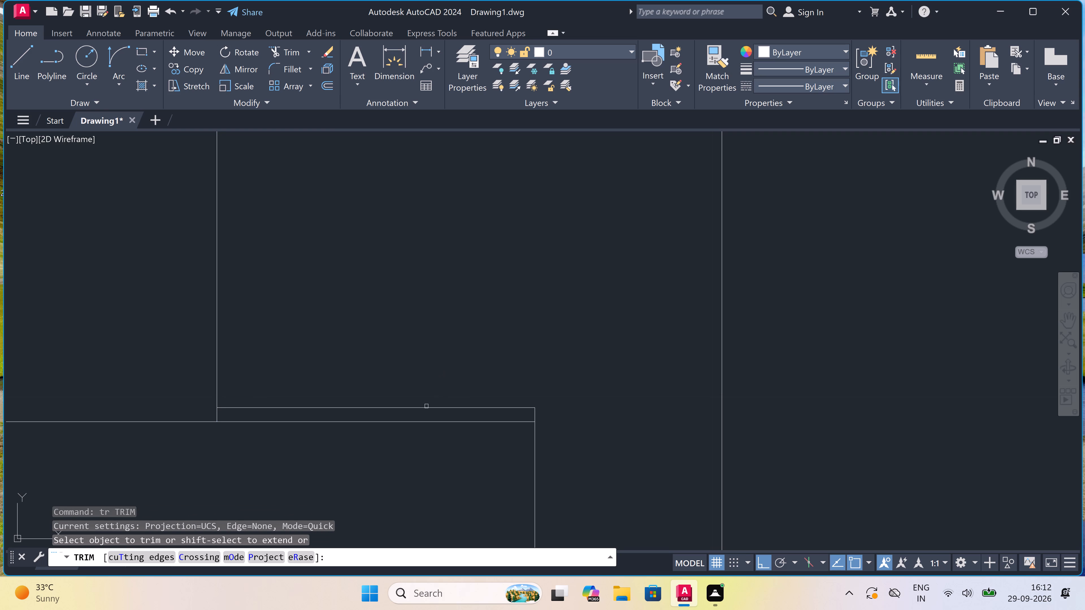
{"action": "left_click", "coordinate": [426, 409]}
{"action": "left_click", "coordinate": [504, 403]}
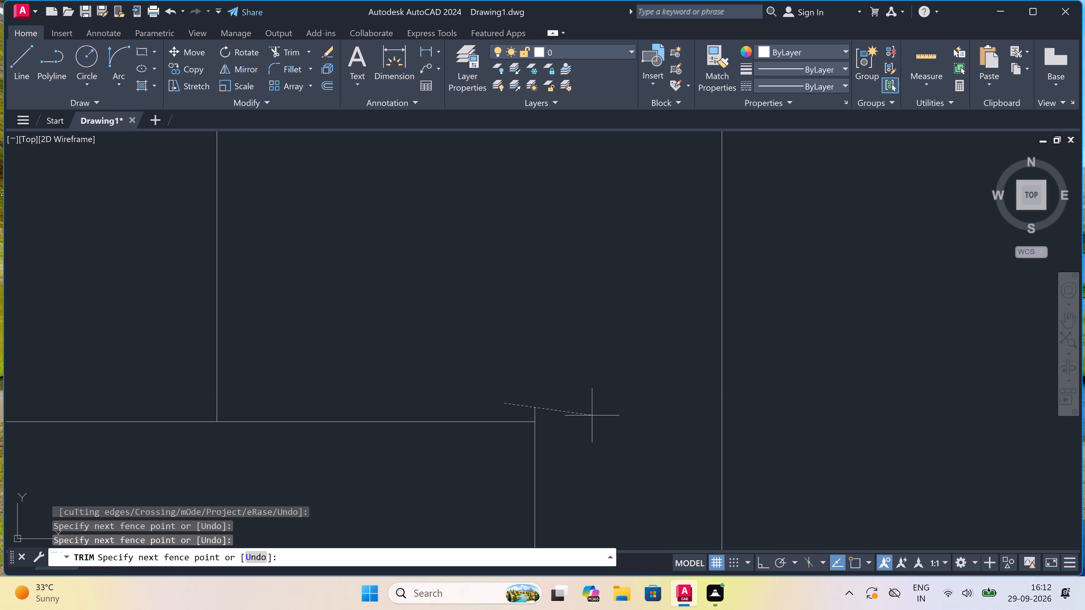
{"action": "left_click", "coordinate": [592, 415]}
{"action": "scroll", "coordinate": [587, 411], "scroll_direction": "down", "scroll_amount": 2}
{"action": "scroll", "coordinate": [552, 412], "scroll_direction": "up", "scroll_amount": 3}
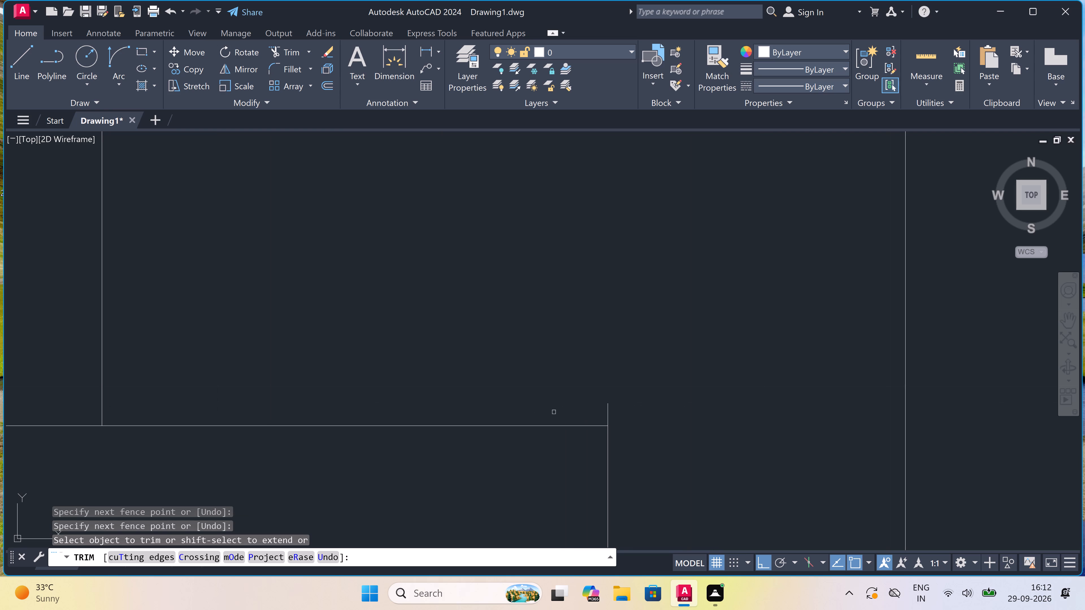
{"action": "left_click", "coordinate": [555, 411]}
{"action": "left_click", "coordinate": [624, 426]}
{"action": "scroll", "coordinate": [596, 399], "scroll_direction": "down", "scroll_amount": 4}
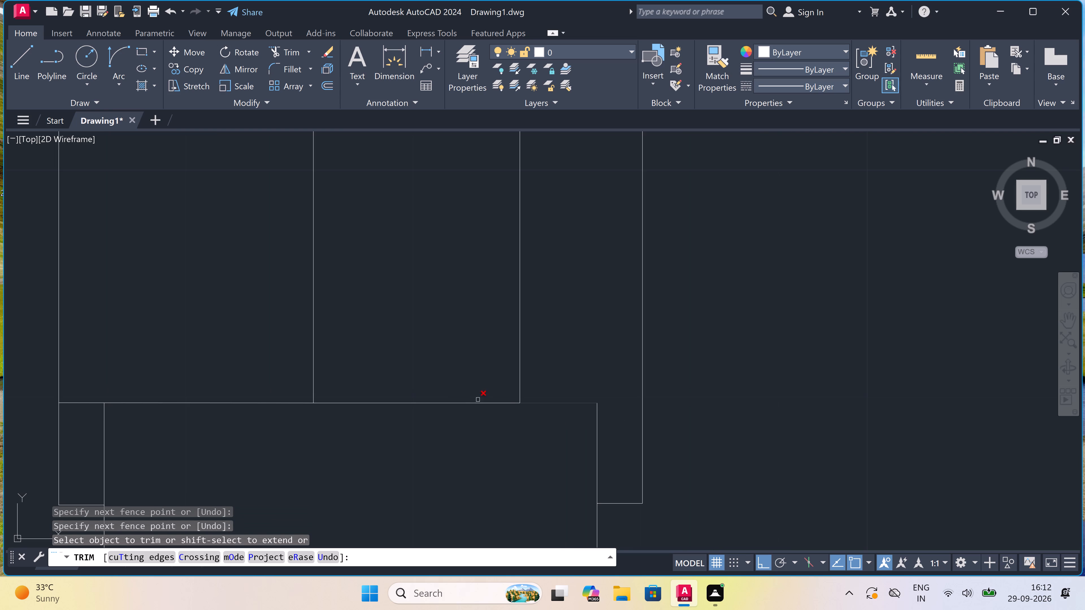
{"action": "left_click", "coordinate": [416, 405]}
{"action": "scroll", "coordinate": [415, 421], "scroll_direction": "down", "scroll_amount": 4}
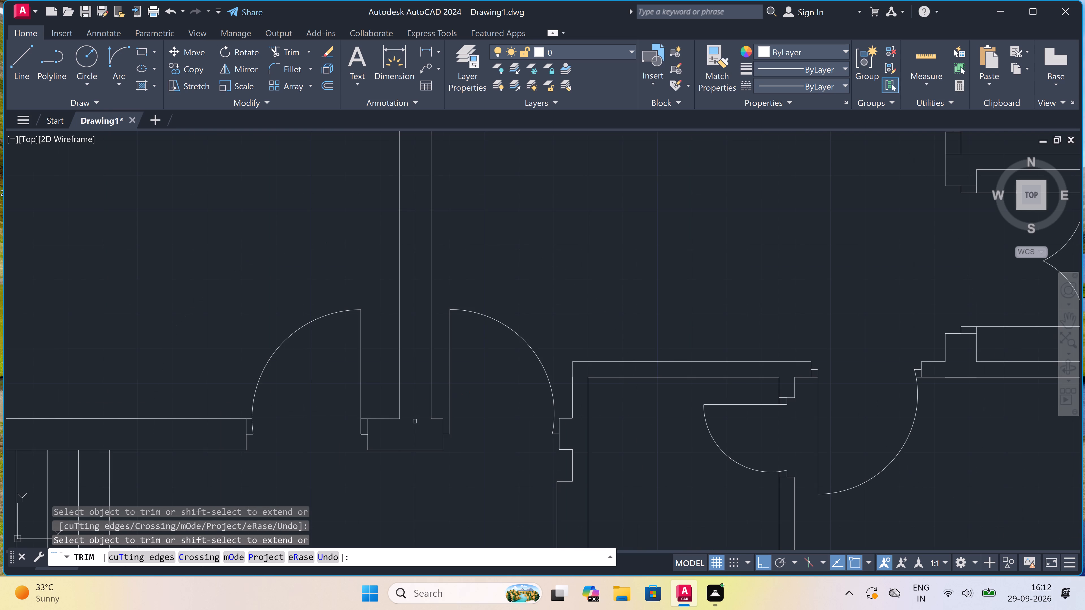
{"action": "key", "text": "Escape"}
Examine the whole floor plan, then its southern rooms and south exterior wall, for remaining work.
{"action": "scroll", "coordinate": [415, 421], "scroll_direction": "down", "scroll_amount": 6}
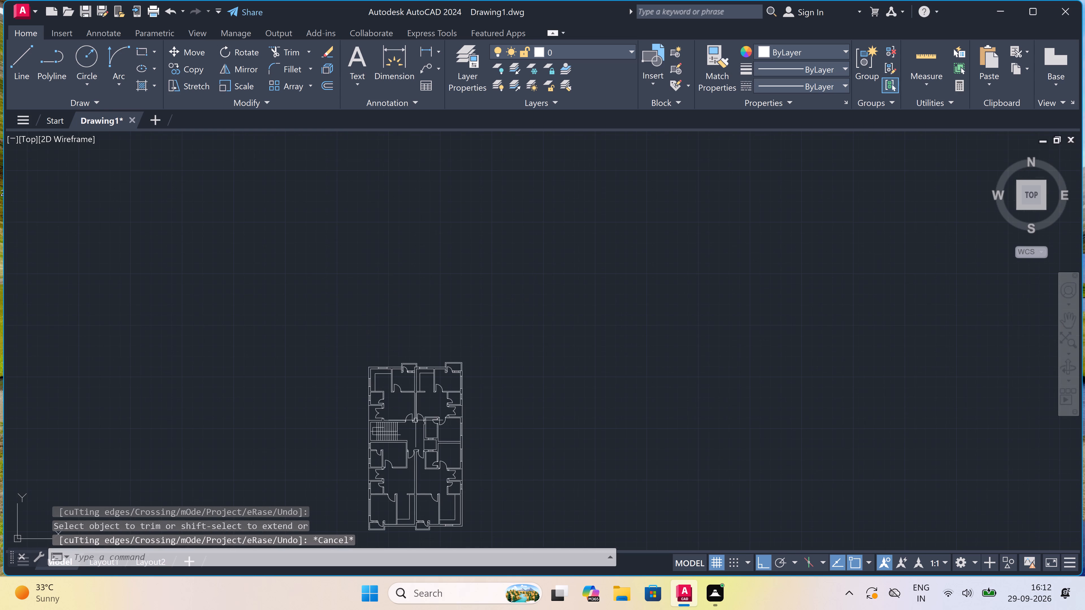
{"action": "scroll", "coordinate": [433, 441], "scroll_direction": "up", "scroll_amount": 4}
{"action": "scroll", "coordinate": [433, 379], "scroll_direction": "down", "scroll_amount": 4}
{"action": "scroll", "coordinate": [426, 461], "scroll_direction": "up", "scroll_amount": 5}
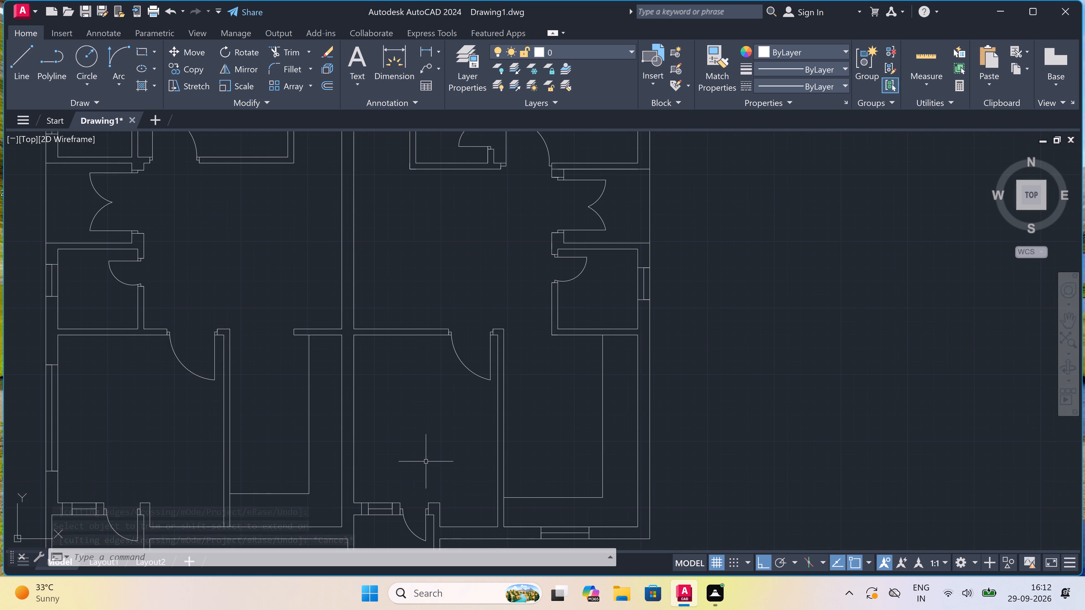
{"action": "scroll", "coordinate": [426, 461], "scroll_direction": "down", "scroll_amount": 2}
{"action": "scroll", "coordinate": [417, 423], "scroll_direction": "down", "scroll_amount": 1}
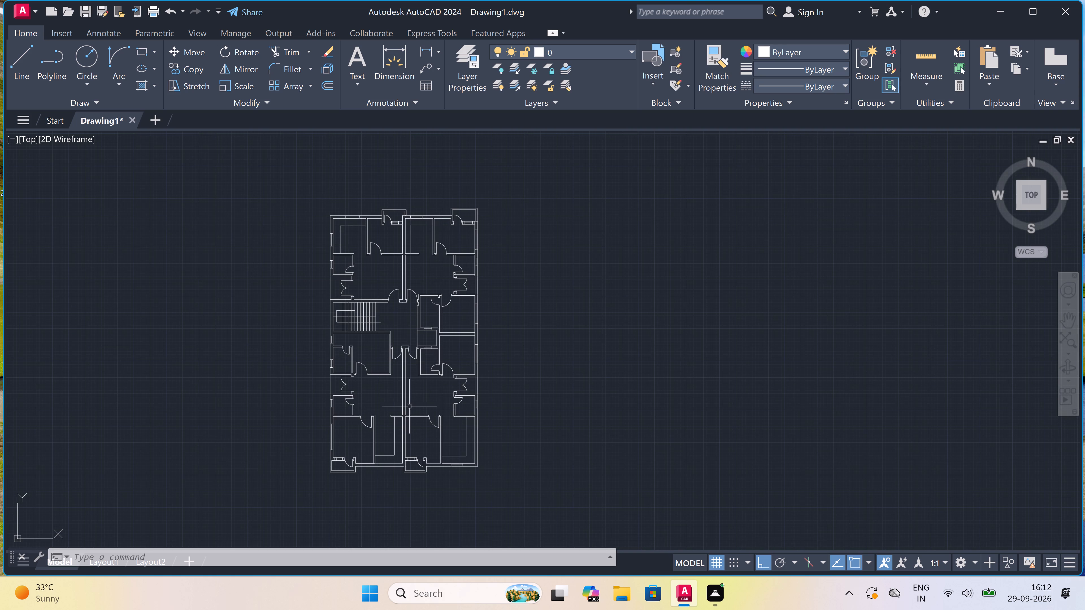
{"action": "scroll", "coordinate": [376, 478], "scroll_direction": "up", "scroll_amount": 3}
{"action": "scroll", "coordinate": [383, 454], "scroll_direction": "up", "scroll_amount": 1}
{"action": "scroll", "coordinate": [397, 435], "scroll_direction": "up", "scroll_amount": 1}
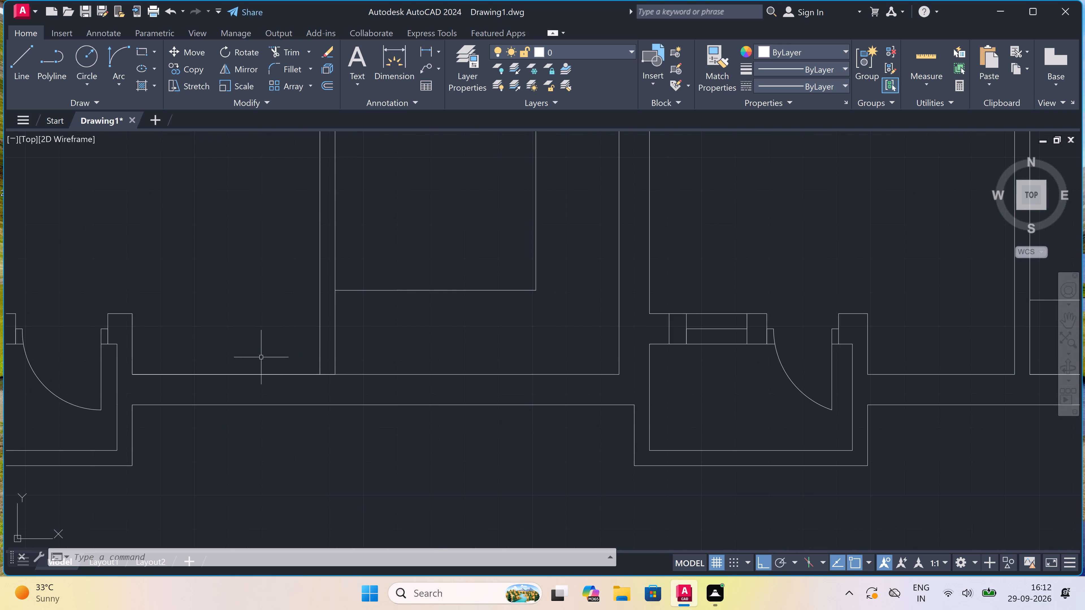
Erase the duplicate line on the south wall's inner face between the southwest balcony and the adjacent partition.
{"action": "left_click", "coordinate": [253, 374]}
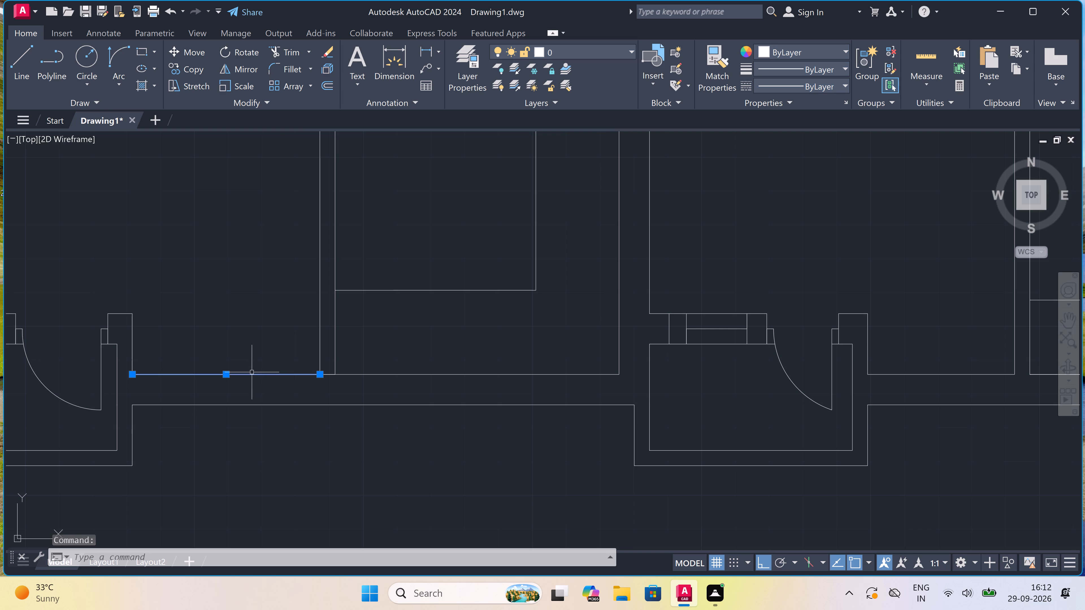
{"action": "key", "text": "Delete"}
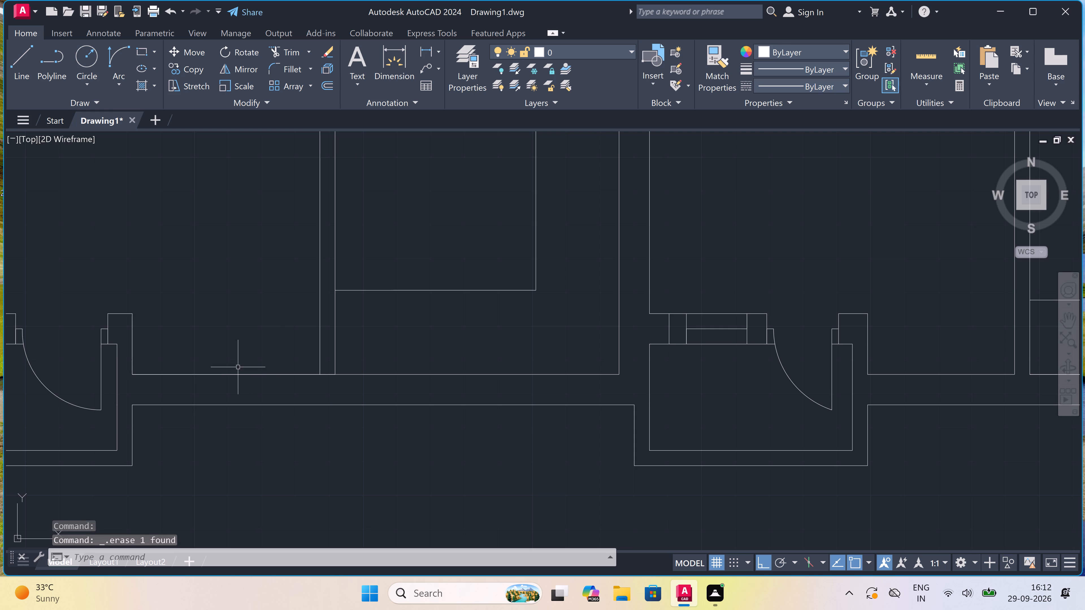
{"action": "left_click", "coordinate": [277, 371]}
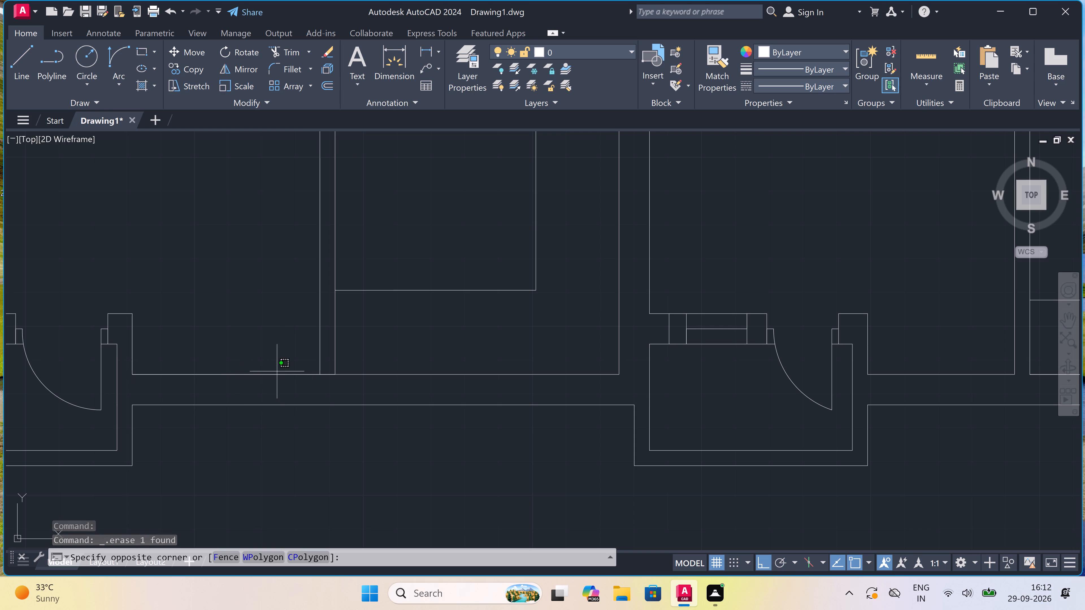
{"action": "left_click", "coordinate": [270, 381]}
{"action": "key", "text": "Escape"}
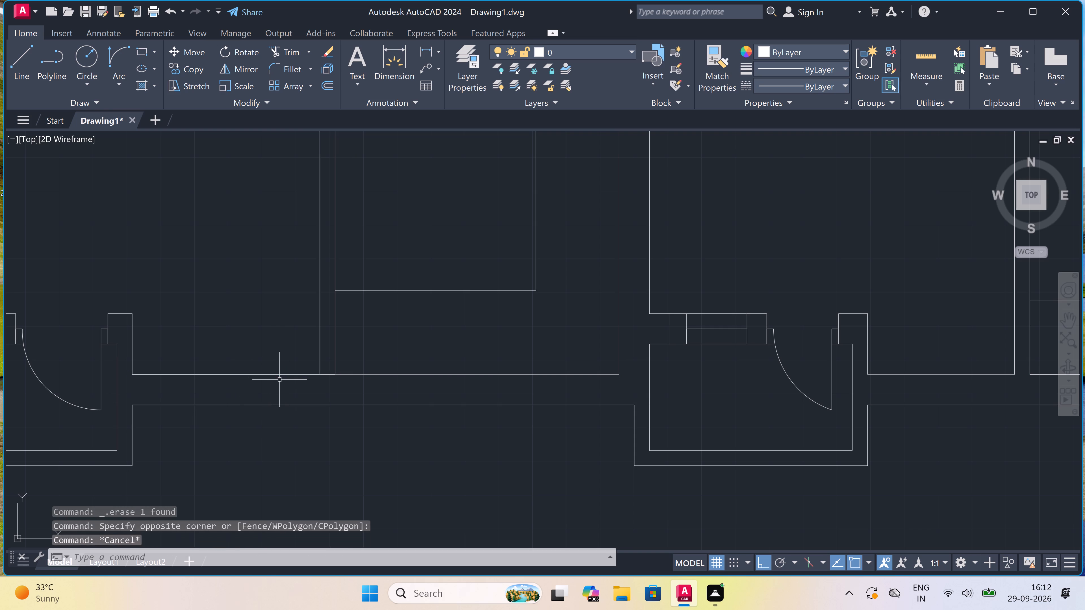
Draw a 3' wide window with a centre line in the south wall between the western partition and the central wall.
{"action": "key", "text": "l"}
{"action": "key", "text": "space"}
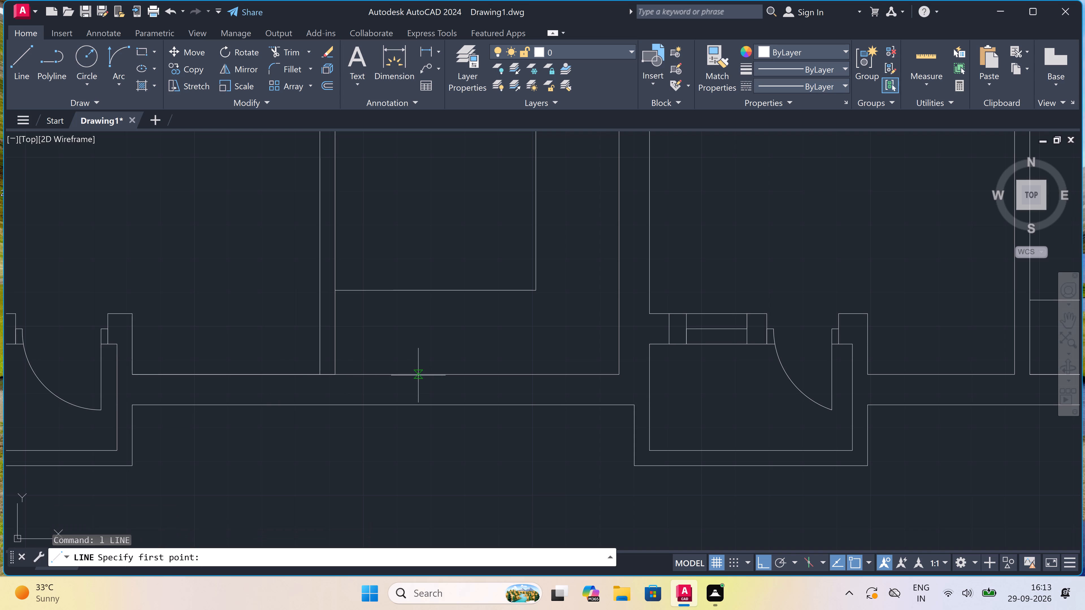
{"action": "left_click", "coordinate": [403, 377]}
{"action": "left_click", "coordinate": [400, 401]}
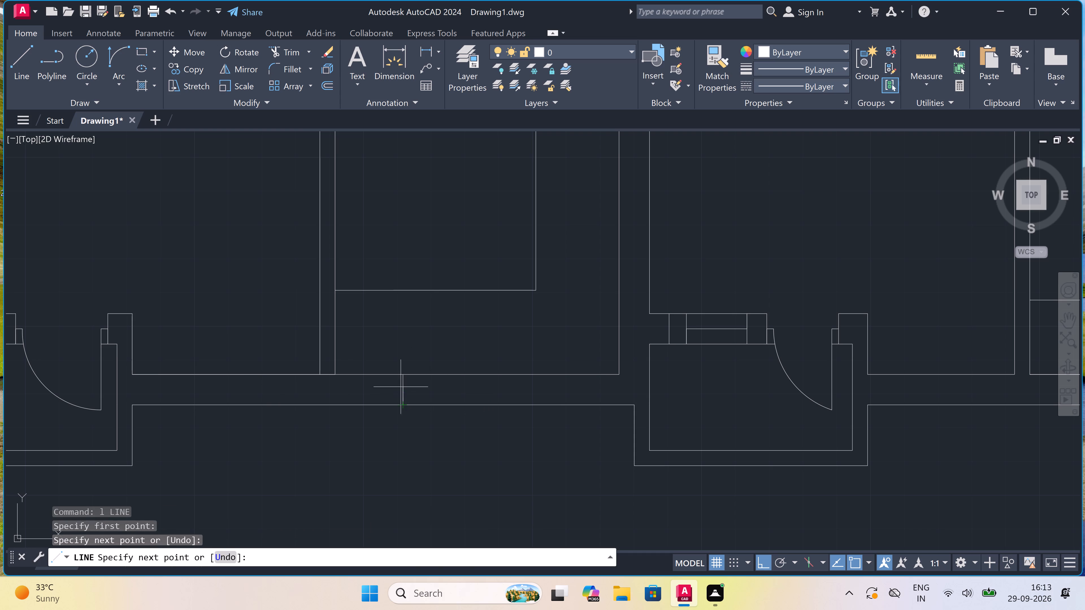
{"action": "left_click", "coordinate": [403, 378]}
{"action": "double_click", "coordinate": [403, 389]}
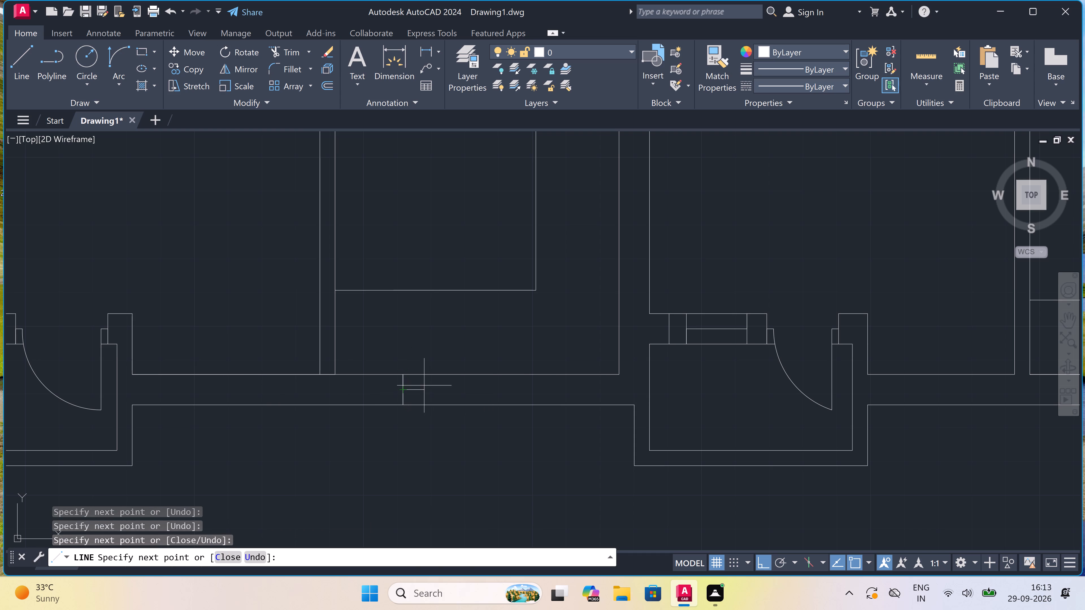
{"action": "type", "text": "3'"}
{"action": "key", "text": "space"}
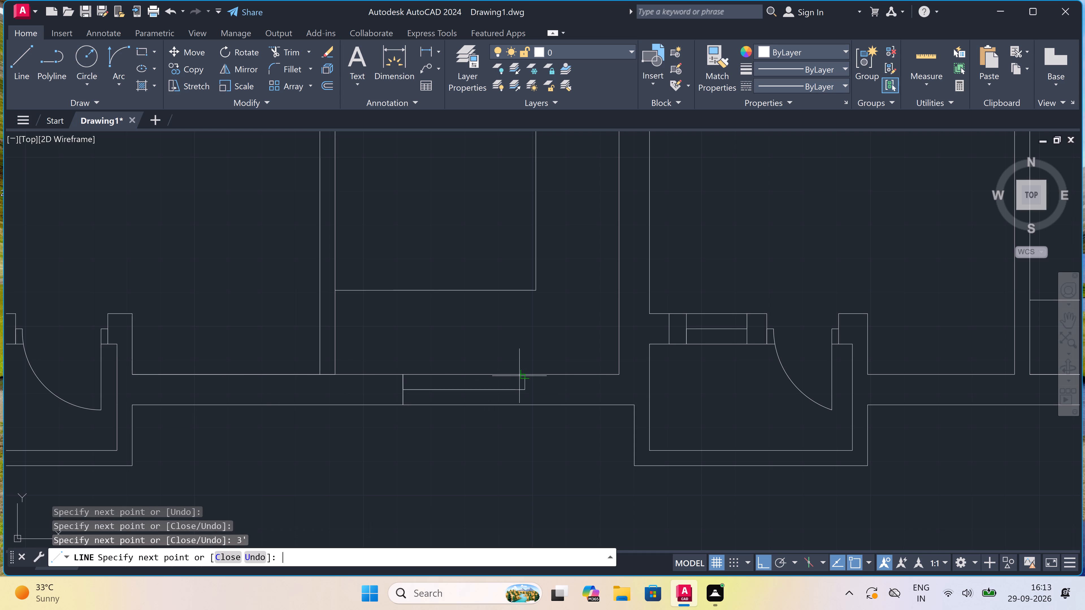
{"action": "scroll", "coordinate": [519, 377], "scroll_direction": "up", "scroll_amount": 2}
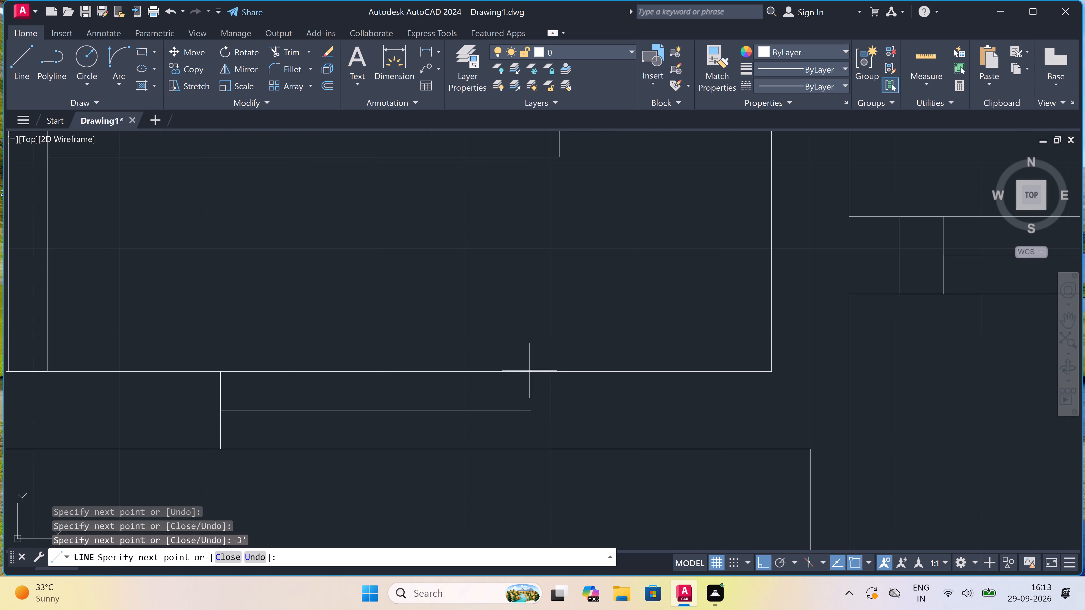
{"action": "left_click", "coordinate": [531, 372]}
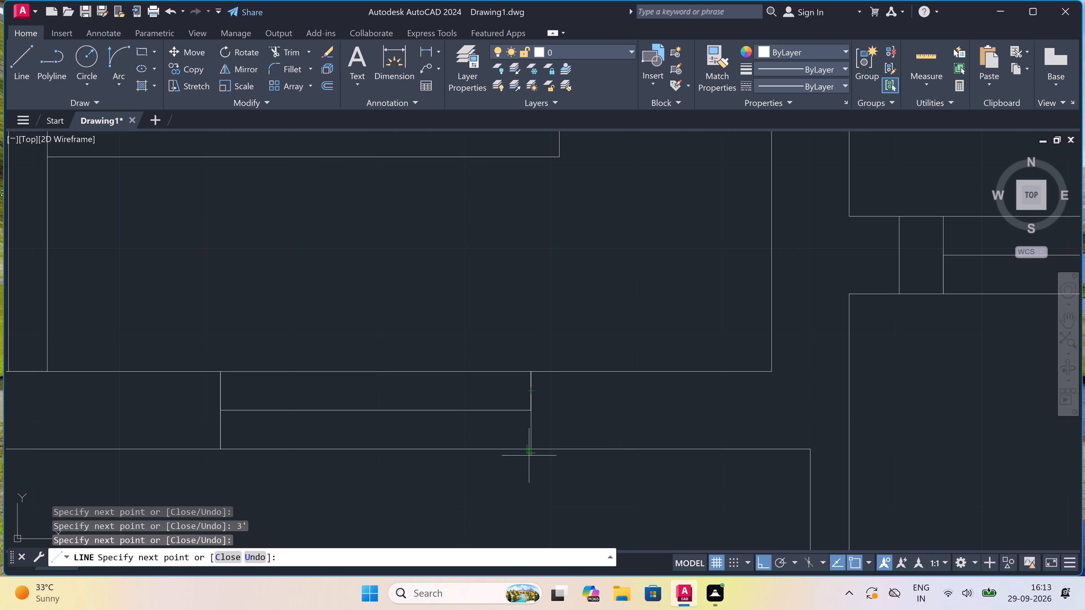
{"action": "left_click", "coordinate": [531, 451]}
{"action": "key", "text": "Escape"}
{"action": "scroll", "coordinate": [450, 422], "scroll_direction": "down", "scroll_amount": 2}
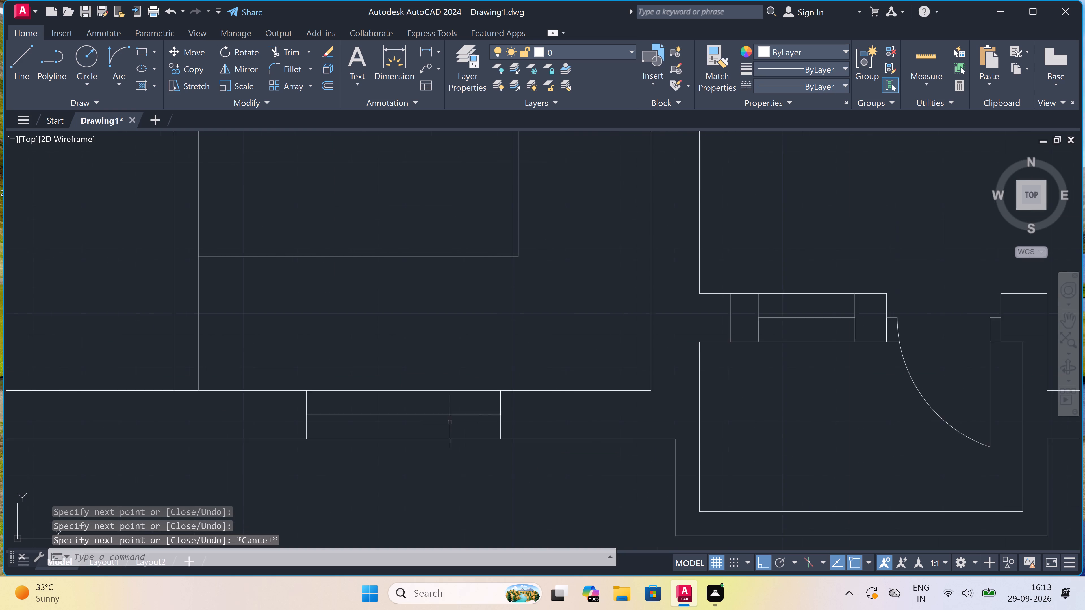
Examine the whole floor plan, including the northern rooms, for remaining work.
{"action": "scroll", "coordinate": [450, 422], "scroll_direction": "down", "scroll_amount": 5}
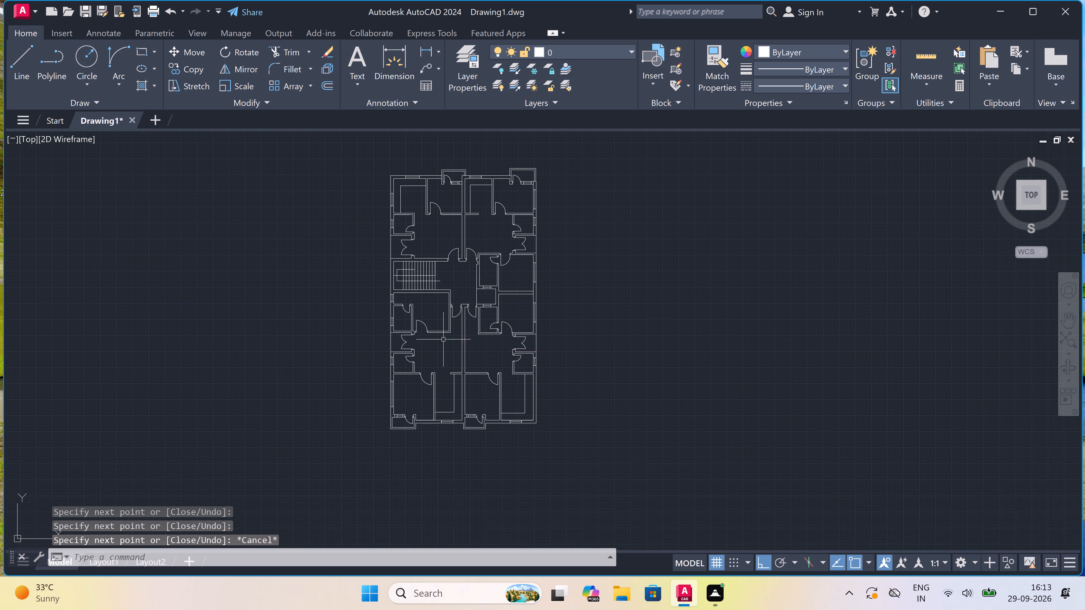
{"action": "scroll", "coordinate": [439, 184], "scroll_direction": "up", "scroll_amount": 3}
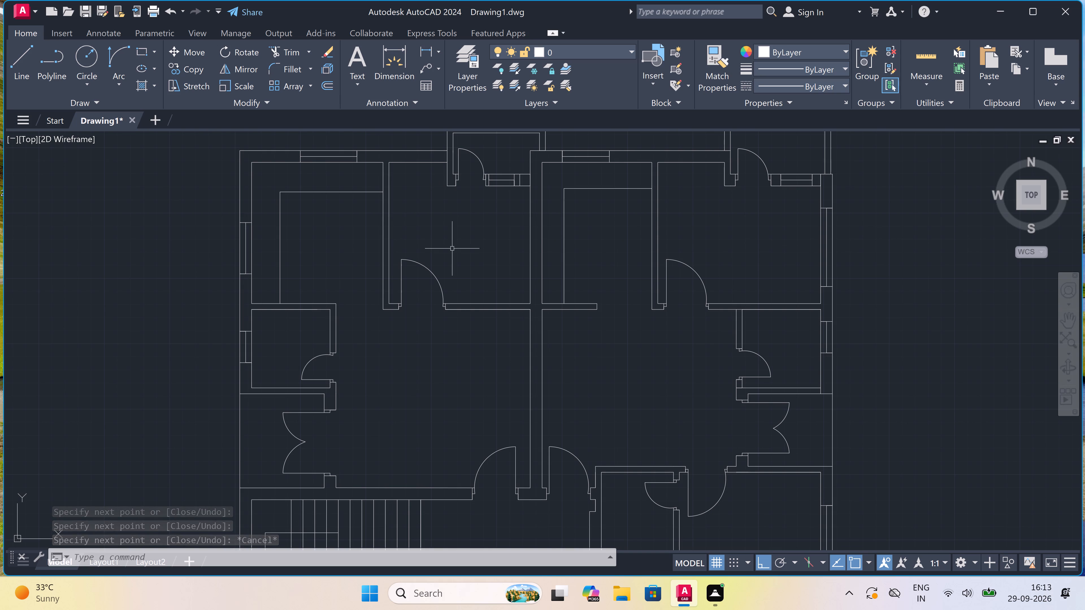
{"action": "scroll", "coordinate": [459, 286], "scroll_direction": "down", "scroll_amount": 4}
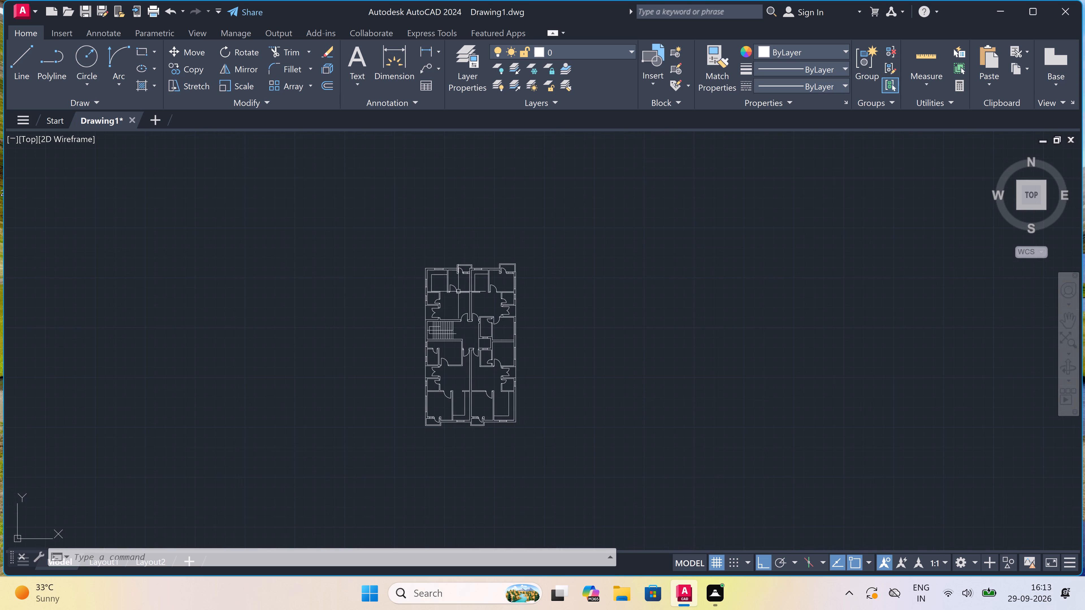
{"action": "scroll", "coordinate": [458, 339], "scroll_direction": "up", "scroll_amount": 3}
{"action": "scroll", "coordinate": [458, 339], "scroll_direction": "down", "scroll_amount": 1}
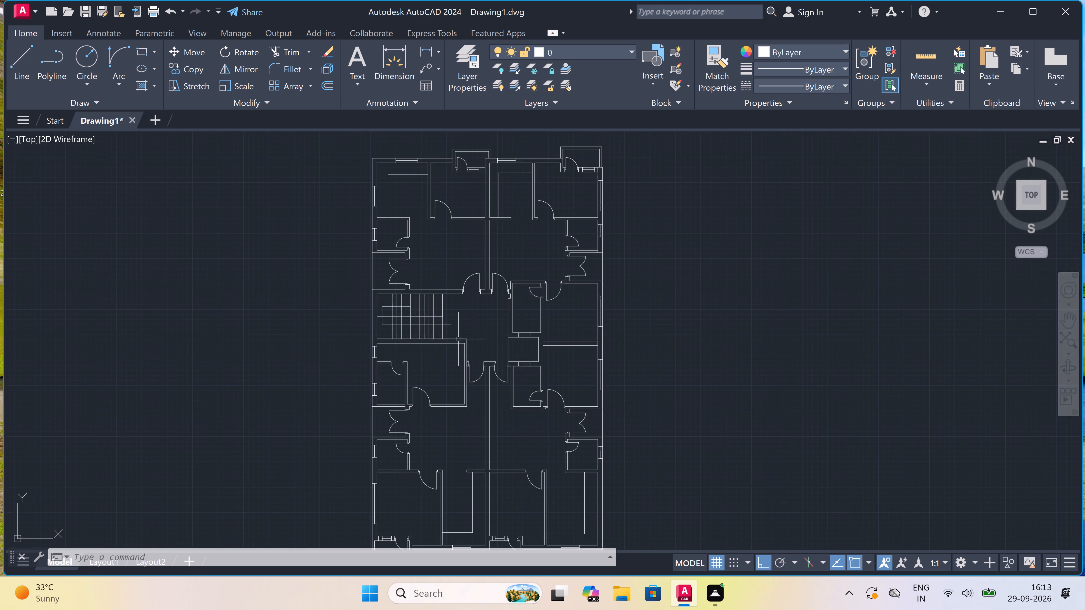
{"action": "scroll", "coordinate": [458, 339], "scroll_direction": "down", "scroll_amount": 1}
Copy the entire floor plan to a clear area east of the original.
{"action": "left_click", "coordinate": [579, 209]}
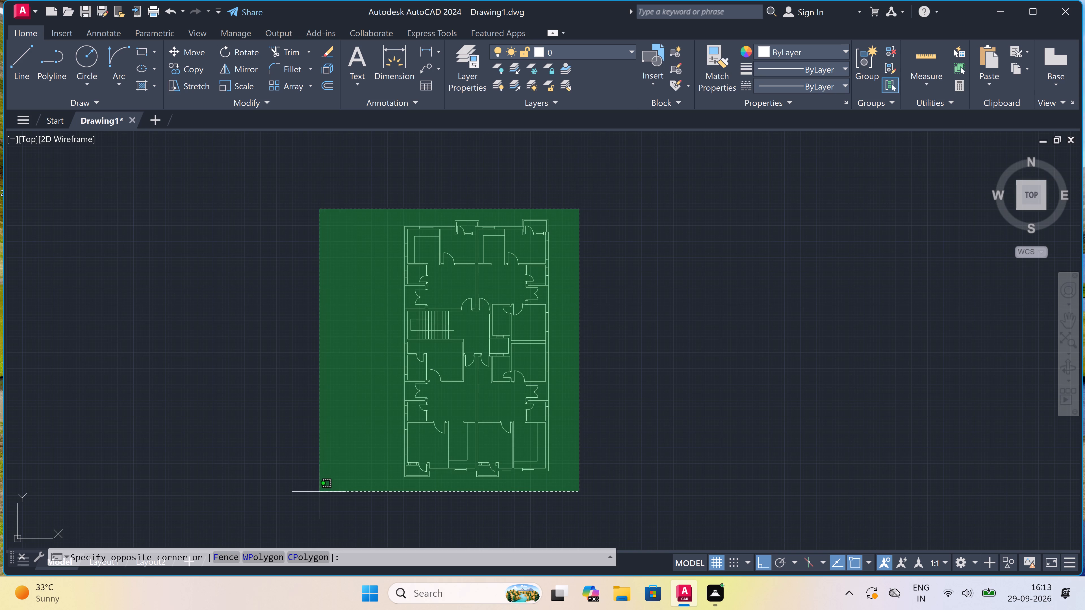
{"action": "left_click", "coordinate": [319, 492]}
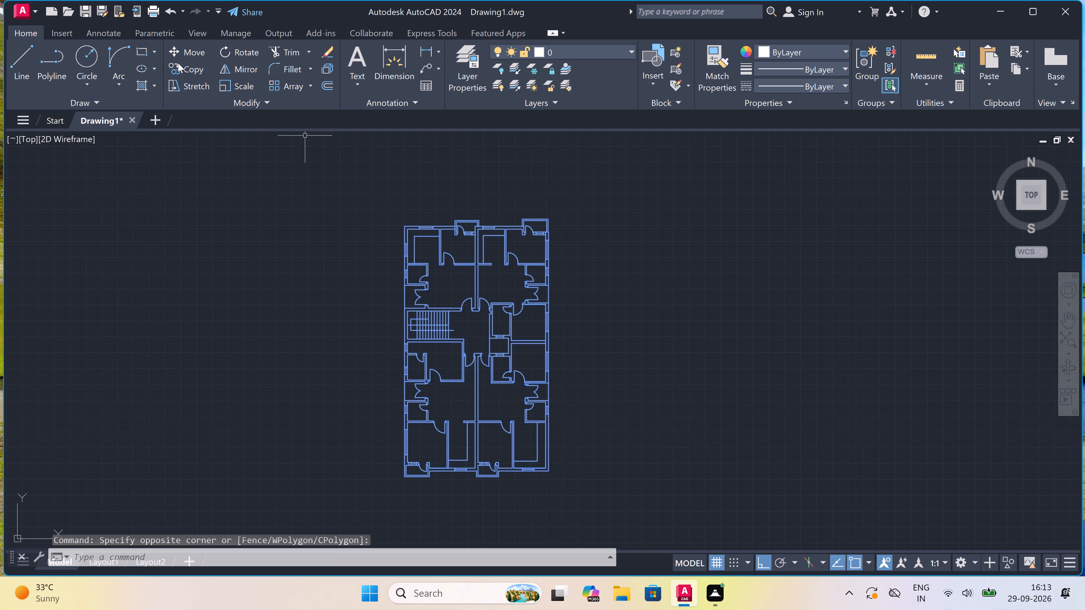
{"action": "left_click", "coordinate": [178, 64]}
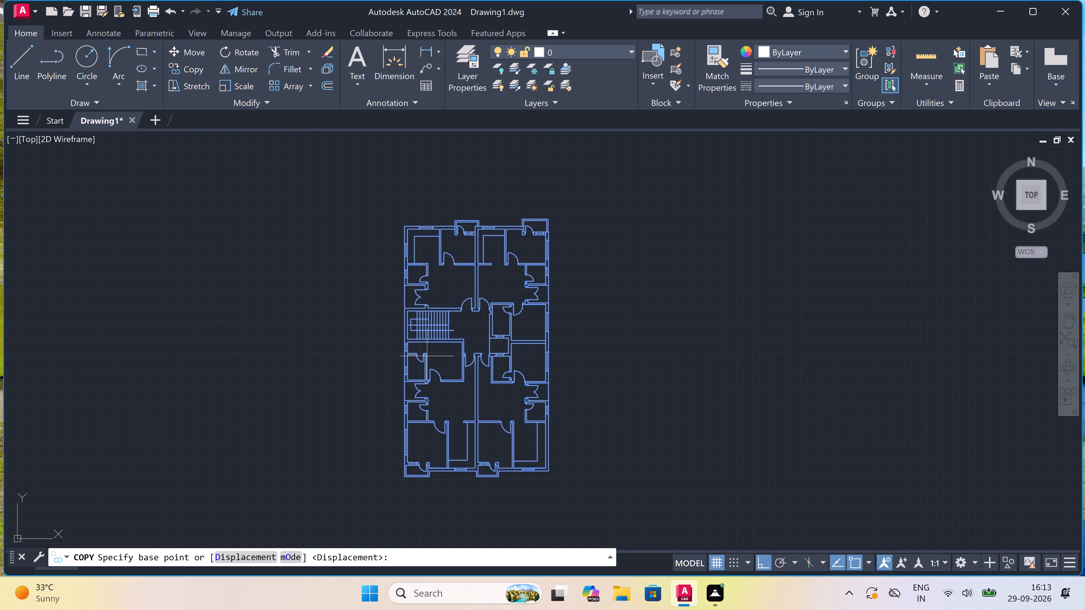
{"action": "left_click", "coordinate": [432, 323]}
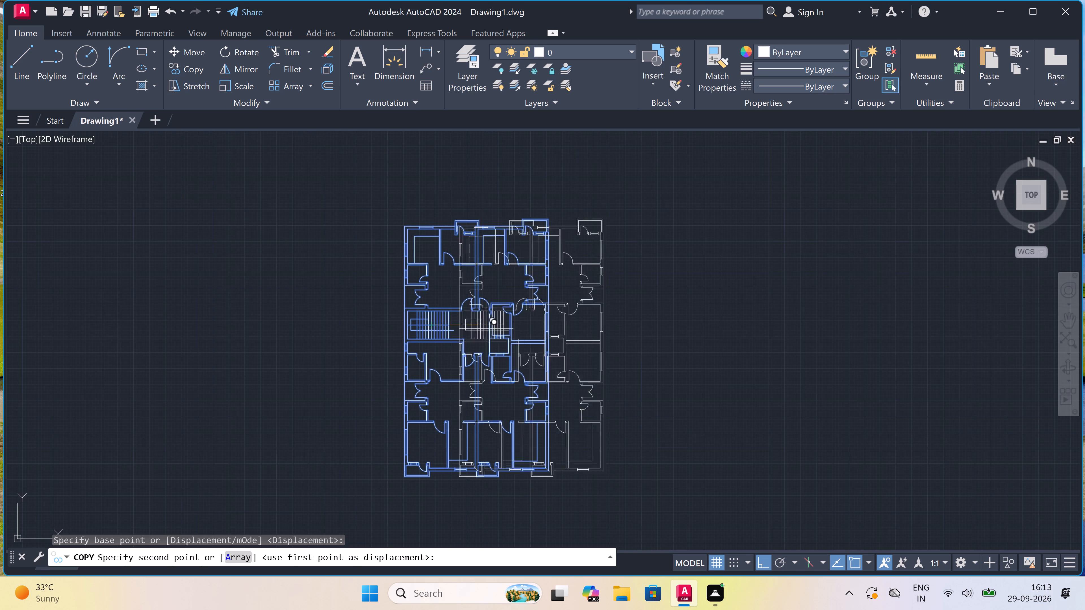
{"action": "left_click", "coordinate": [615, 321]}
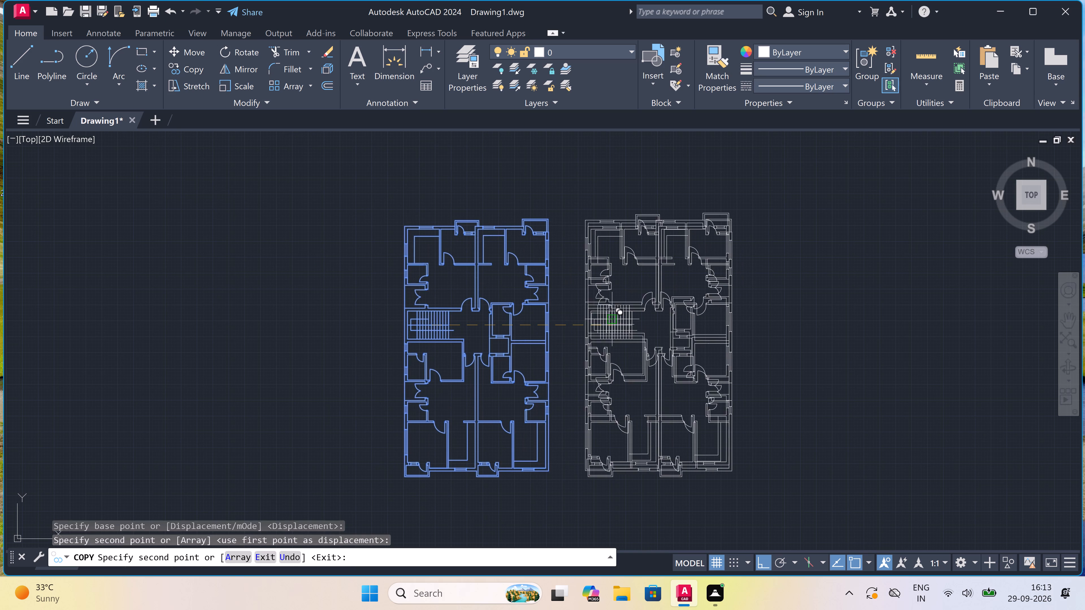
{"action": "key", "text": "Escape"}
Place a wide multiline text box below the south wall of the original floor plan.
{"action": "scroll", "coordinate": [422, 343], "scroll_direction": "down", "scroll_amount": 2}
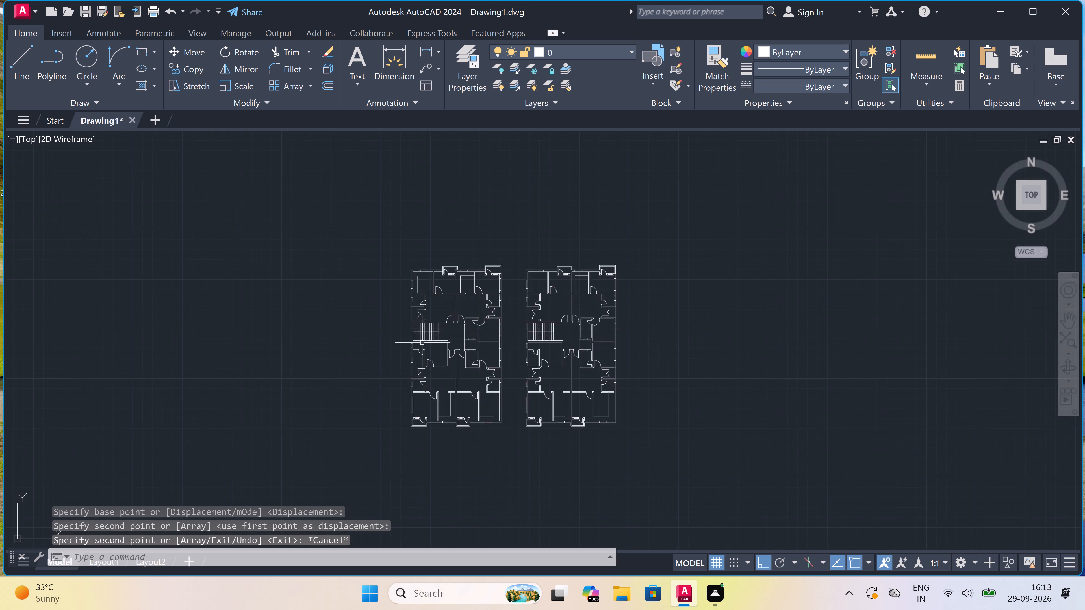
{"action": "scroll", "coordinate": [511, 319], "scroll_direction": "up", "scroll_amount": 2}
{"action": "scroll", "coordinate": [507, 319], "scroll_direction": "down", "scroll_amount": 1}
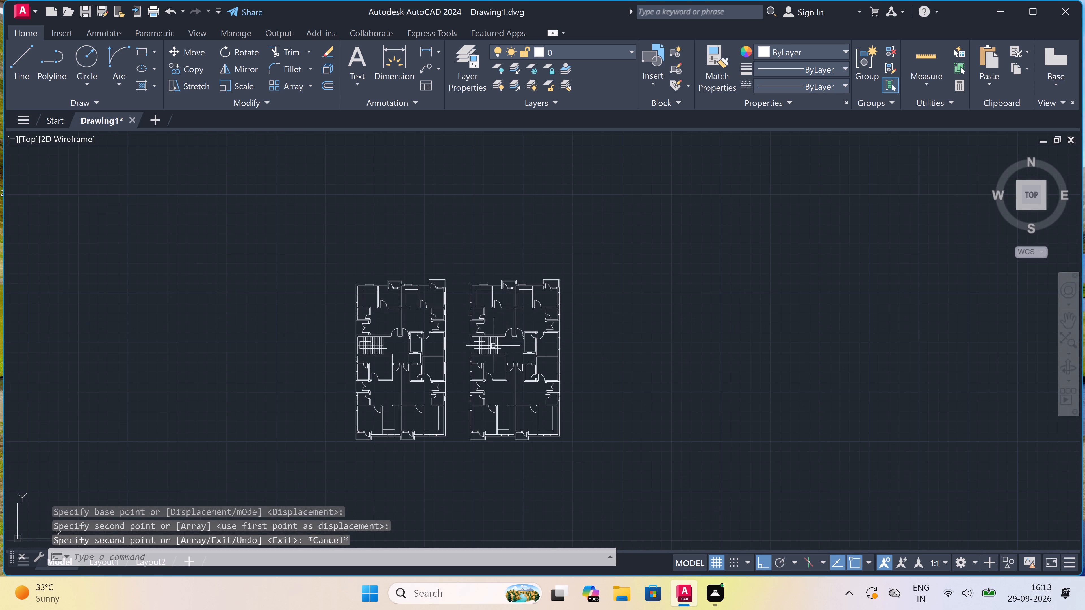
{"action": "scroll", "coordinate": [375, 463], "scroll_direction": "up", "scroll_amount": 4}
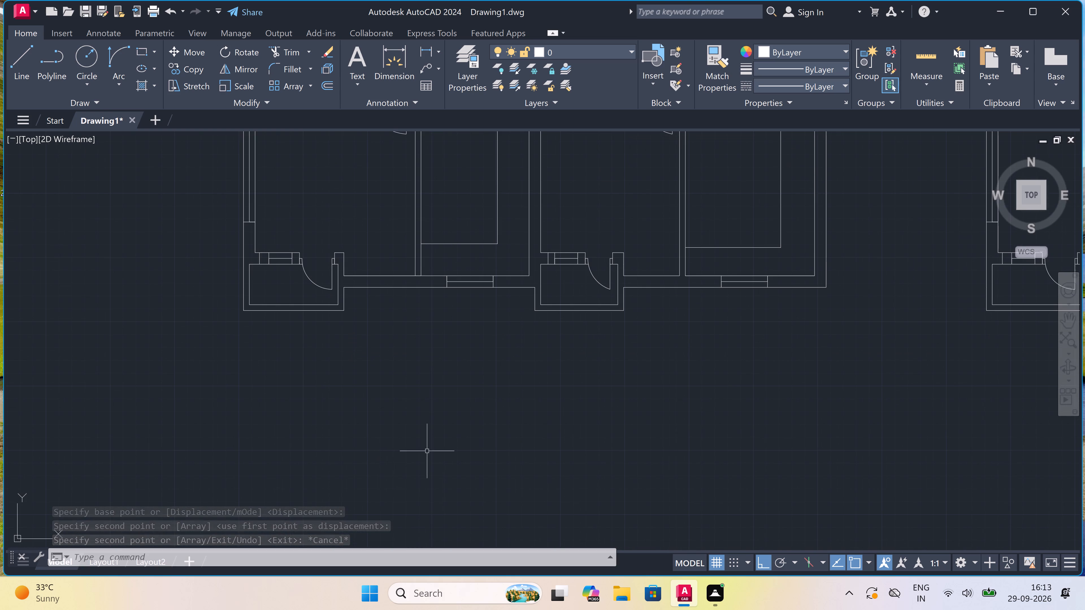
{"action": "scroll", "coordinate": [508, 432], "scroll_direction": "down", "scroll_amount": 2}
{"action": "scroll", "coordinate": [516, 398], "scroll_direction": "up", "scroll_amount": 3}
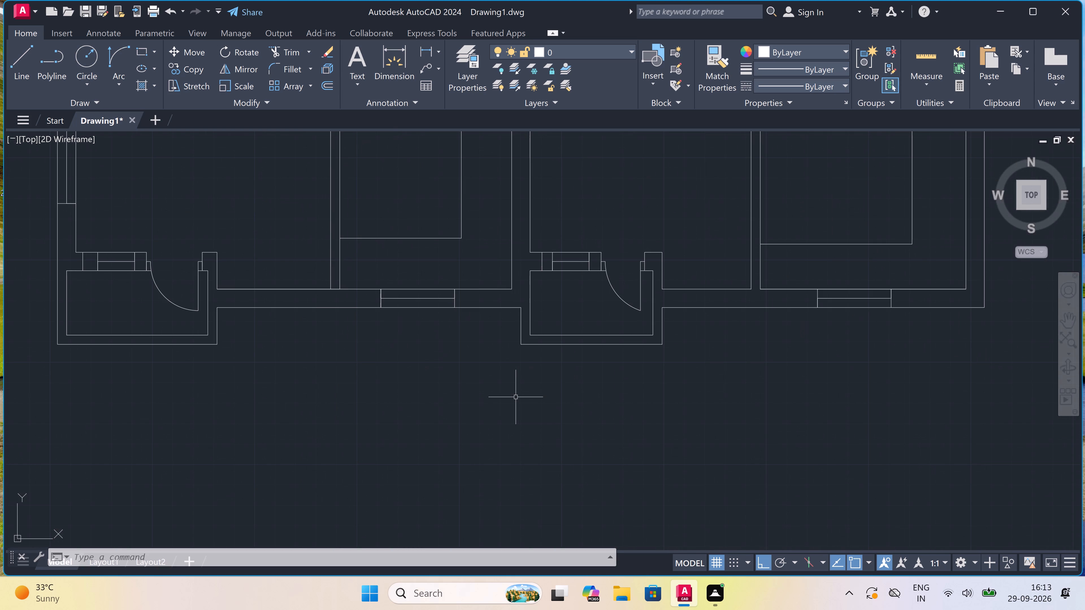
{"action": "type", "text": "mt"}
{"action": "key", "text": "space"}
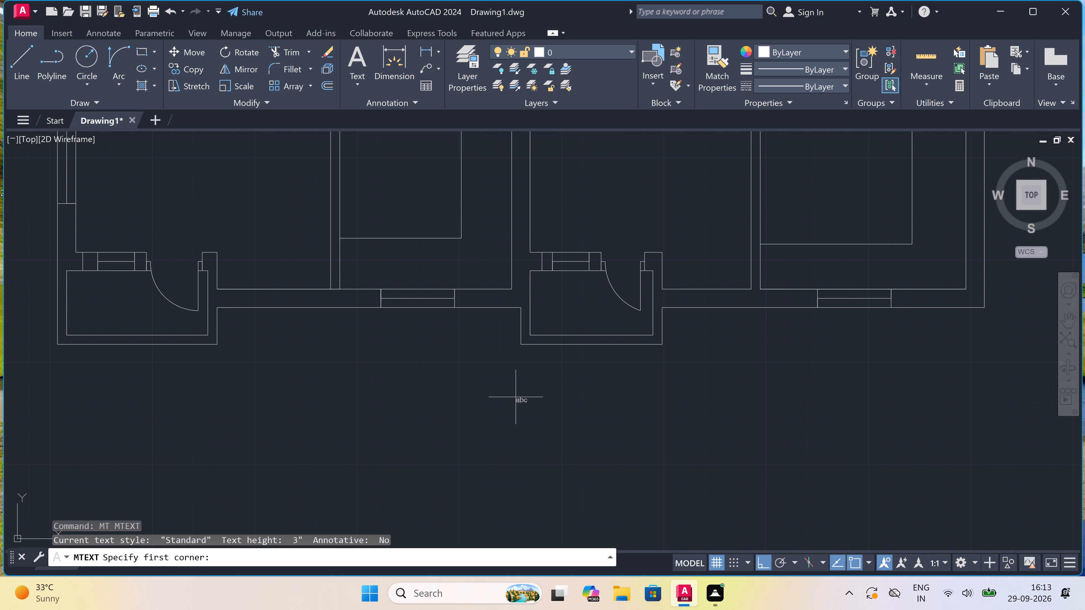
{"action": "left_click_drag", "start_coordinate": [320, 415], "coordinate": [324, 414]}
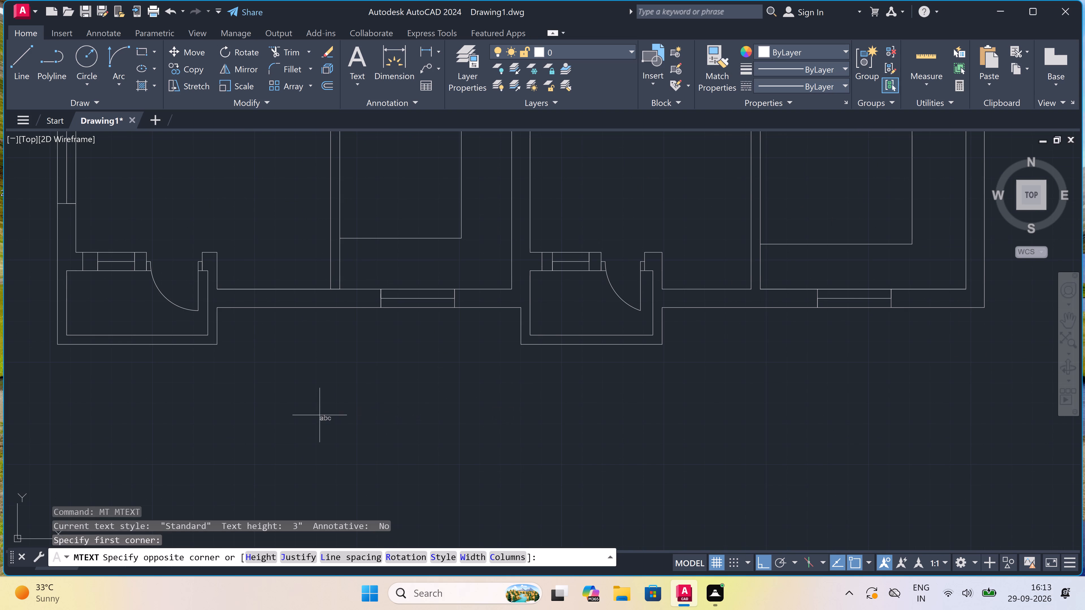
{"action": "left_click", "coordinate": [928, 432]}
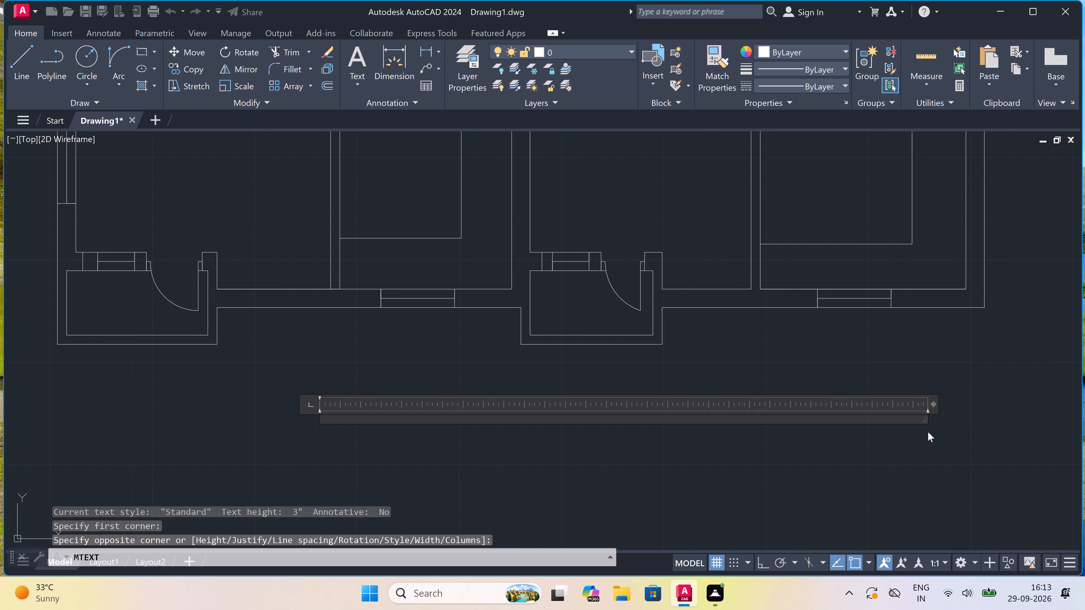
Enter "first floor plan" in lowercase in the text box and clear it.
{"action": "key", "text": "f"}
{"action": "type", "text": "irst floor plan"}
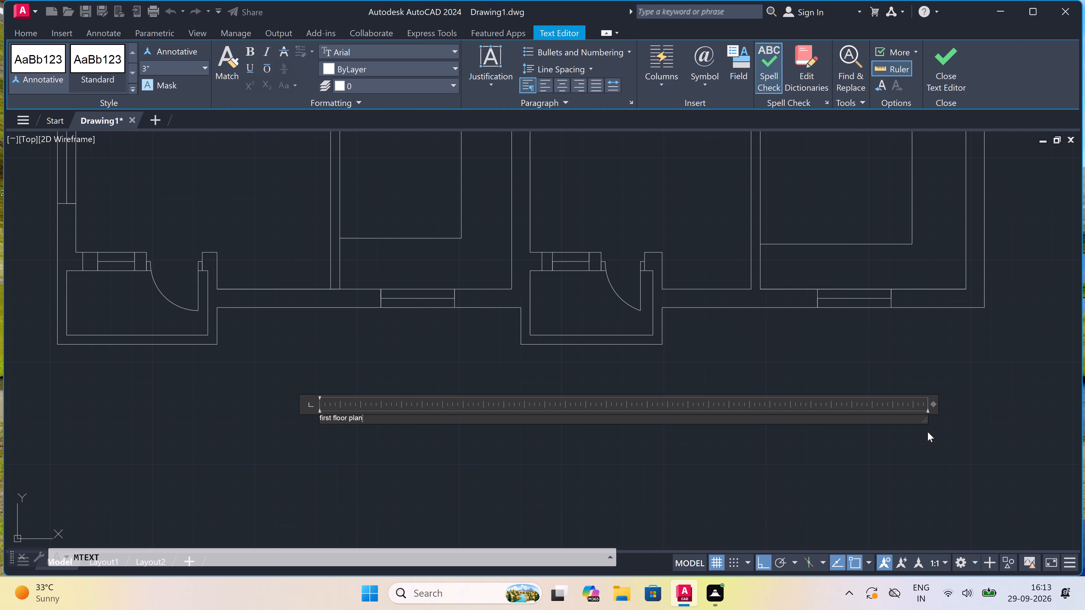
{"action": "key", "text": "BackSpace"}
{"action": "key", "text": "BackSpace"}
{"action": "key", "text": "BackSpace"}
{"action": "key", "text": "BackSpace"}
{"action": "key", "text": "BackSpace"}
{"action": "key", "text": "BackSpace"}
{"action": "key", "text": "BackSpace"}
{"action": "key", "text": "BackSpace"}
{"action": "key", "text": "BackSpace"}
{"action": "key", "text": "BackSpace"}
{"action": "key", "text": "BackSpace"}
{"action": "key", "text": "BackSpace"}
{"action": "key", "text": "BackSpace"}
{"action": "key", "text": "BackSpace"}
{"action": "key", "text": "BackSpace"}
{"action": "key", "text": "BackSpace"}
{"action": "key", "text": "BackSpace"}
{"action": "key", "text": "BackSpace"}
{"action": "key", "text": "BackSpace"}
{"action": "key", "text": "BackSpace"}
Enter the title FIRST FLOOR PLAN in the text box below the original plan's south wall.
{"action": "type", "text": "FIR"}
{"action": "type", "text": "ST"}
{"action": "key", "text": "space"}
{"action": "type", "text": "FLO"}
{"action": "type", "text": "OR PL"}
{"action": "type", "text": "AN"}
{"action": "scroll", "coordinate": [925, 423], "scroll_direction": "down", "scroll_amount": 1}
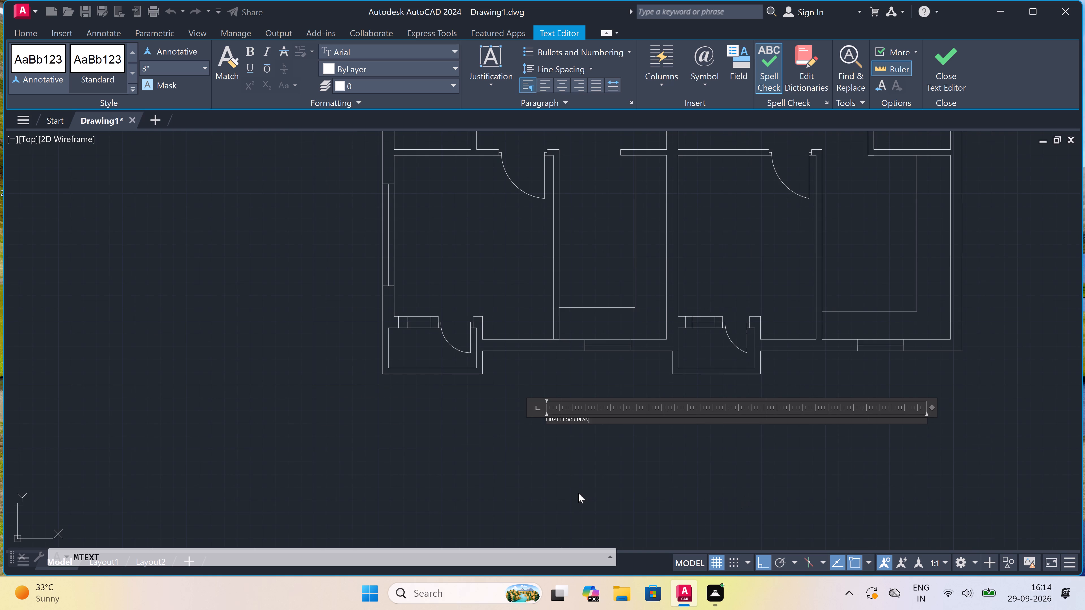
{"action": "scroll", "coordinate": [578, 493], "scroll_direction": "up", "scroll_amount": 1}
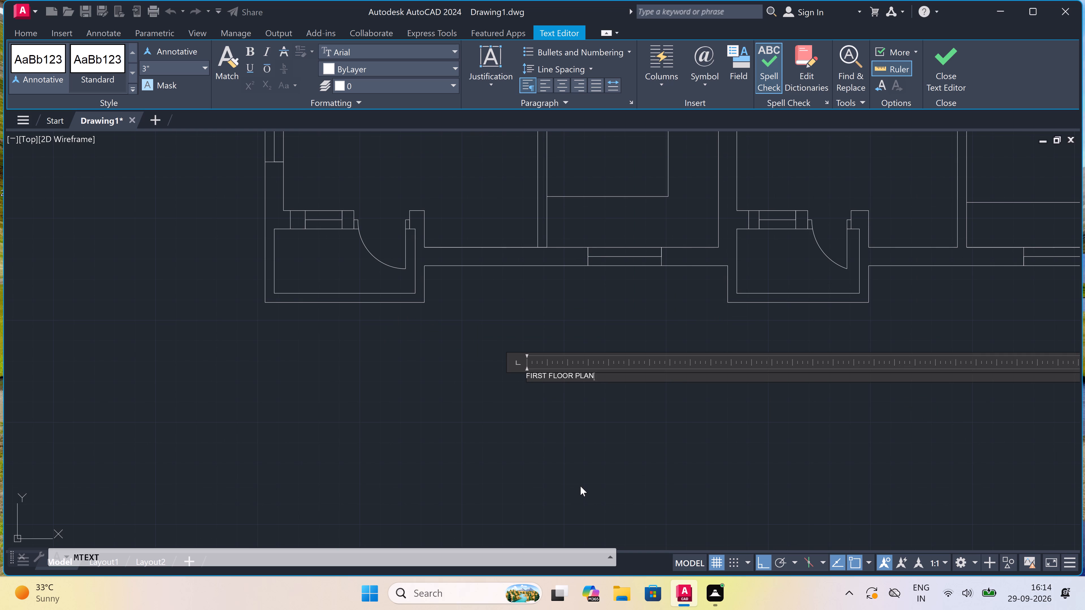
{"action": "left_click", "coordinate": [484, 422]}
Add a multiline text label reading DECK with 6'6"X3'6" on a second line inside the original plan's southwest deck.
{"action": "scroll", "coordinate": [484, 422], "scroll_direction": "down", "scroll_amount": 2}
{"action": "scroll", "coordinate": [390, 303], "scroll_direction": "up", "scroll_amount": 1}
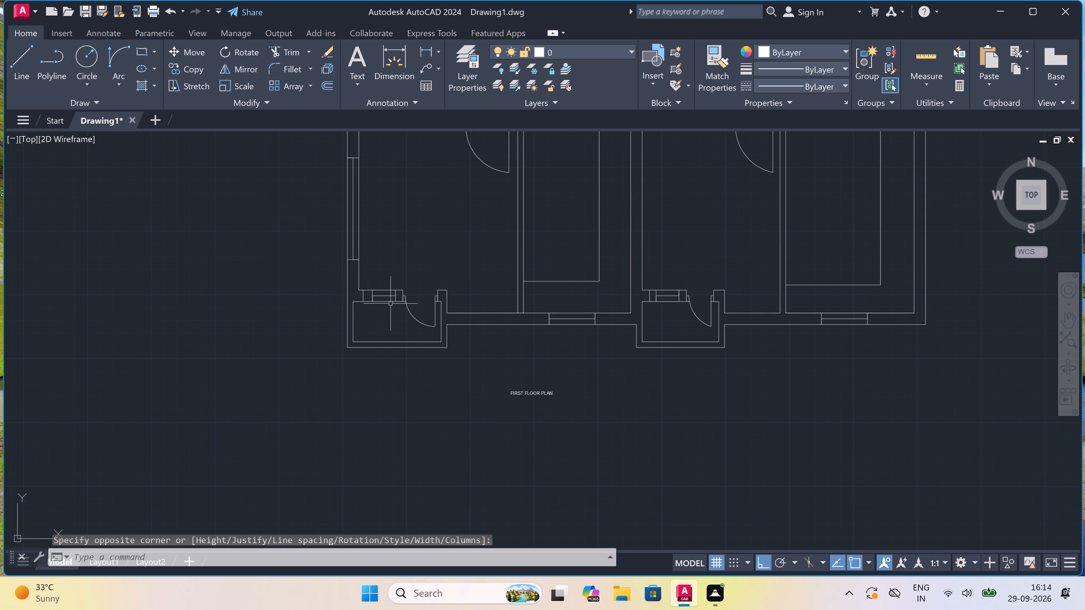
{"action": "scroll", "coordinate": [390, 306], "scroll_direction": "up", "scroll_amount": 1}
{"action": "key", "text": "space"}
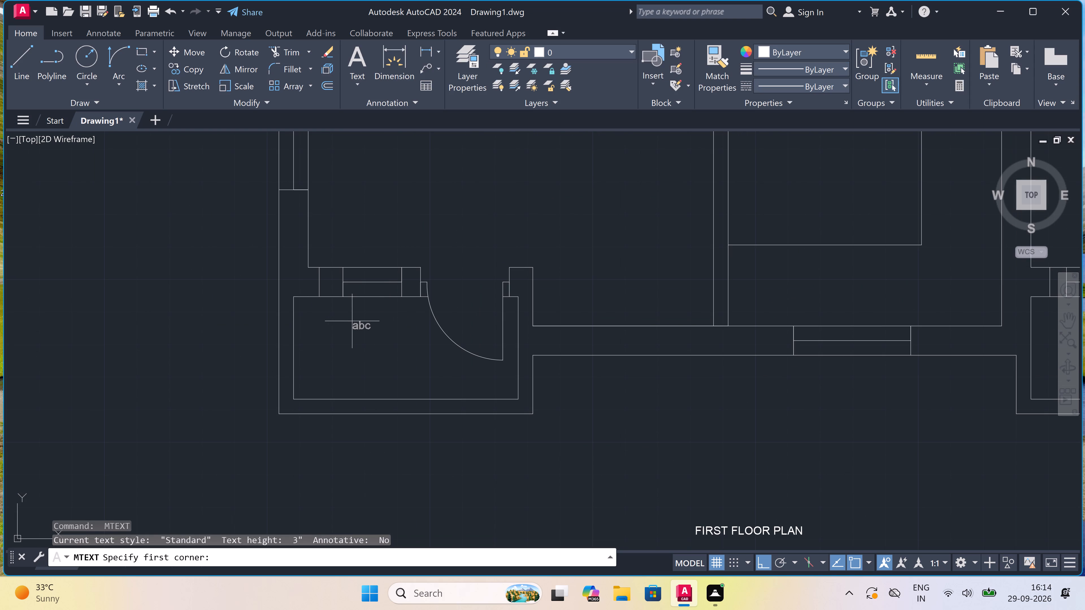
{"action": "scroll", "coordinate": [316, 327], "scroll_direction": "up", "scroll_amount": 1}
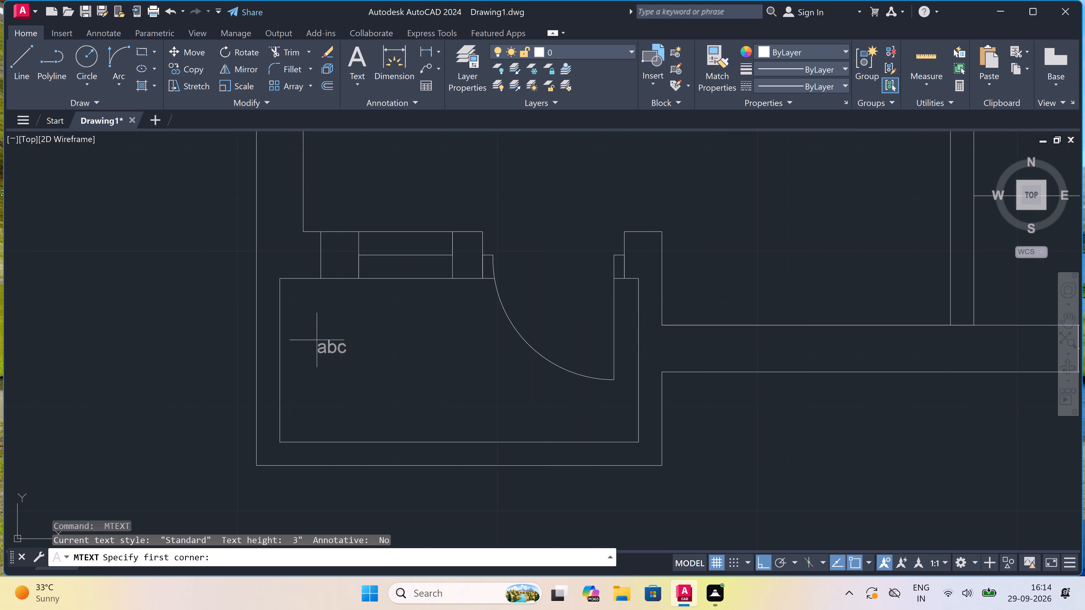
{"action": "left_click_drag", "start_coordinate": [319, 351], "coordinate": [323, 354]}
{"action": "left_click", "coordinate": [822, 413]}
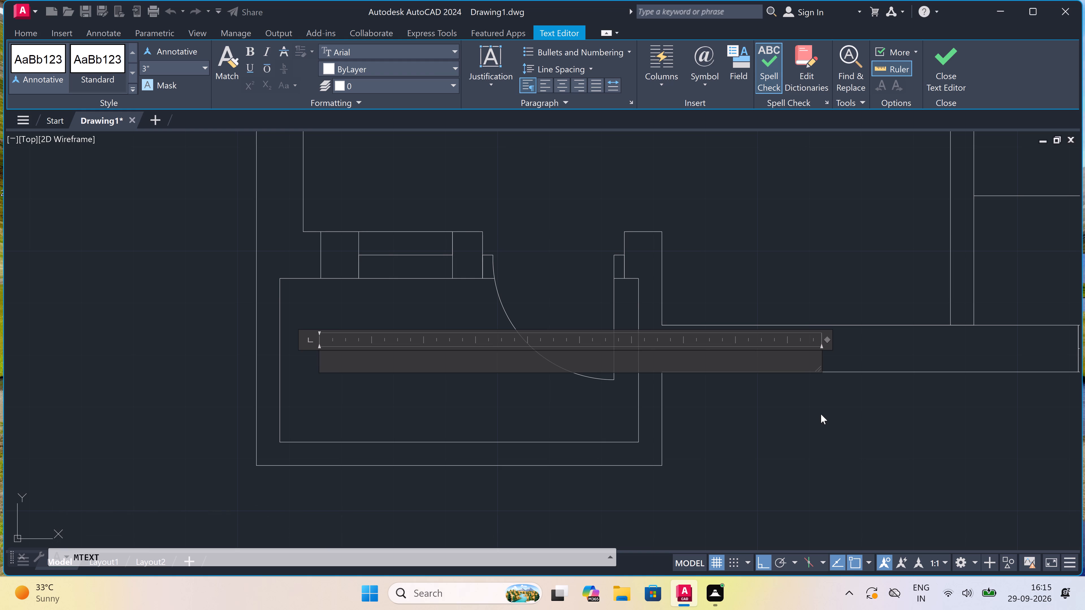
{"action": "type", "text": "DECK"}
{"action": "key", "text": "Return"}
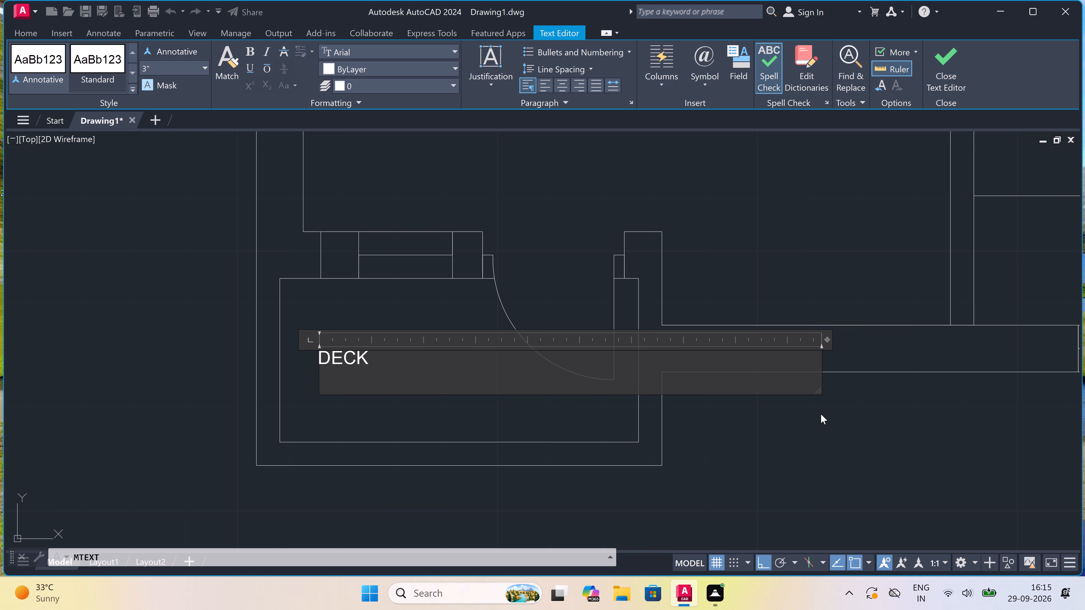
{"action": "type", "text": "6'6"}
{"action": "key", "text": "shift+quotedbl"}
{"action": "key", "text": "x"}
{"action": "key", "text": "3"}
{"action": "key", "text": "apostrophe"}
{"action": "key", "text": "6"}
{"action": "key", "text": "shift+quotedbl"}
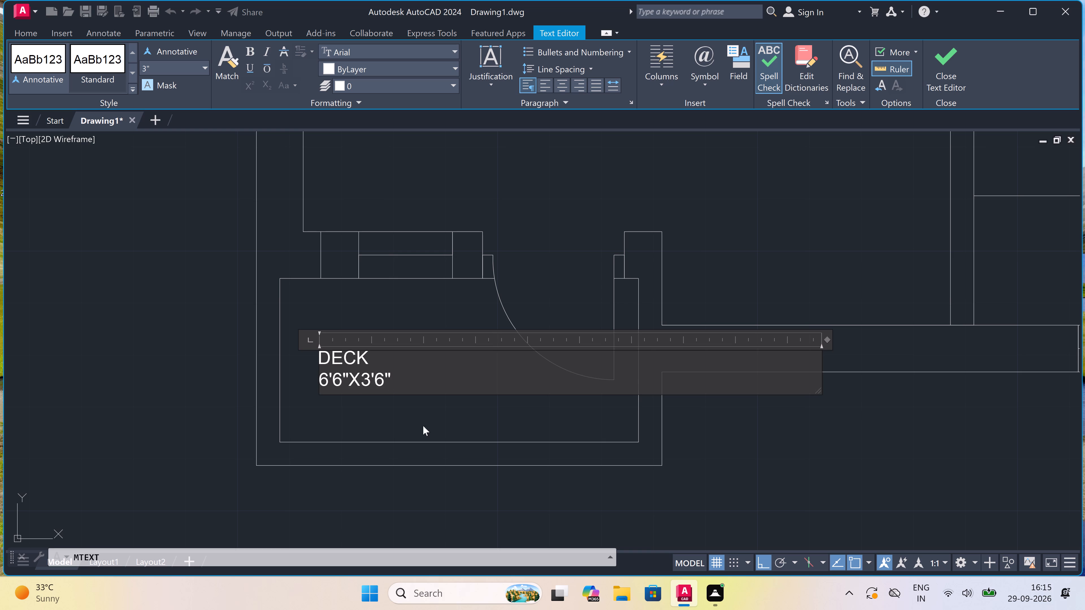
{"action": "left_click", "coordinate": [292, 477]}
Add a multiline text label reading BEDROOM with 10'4.5"X10'0" on a second line in the southwest bedroom, near its north wall.
{"action": "scroll", "coordinate": [292, 461], "scroll_direction": "down", "scroll_amount": 1}
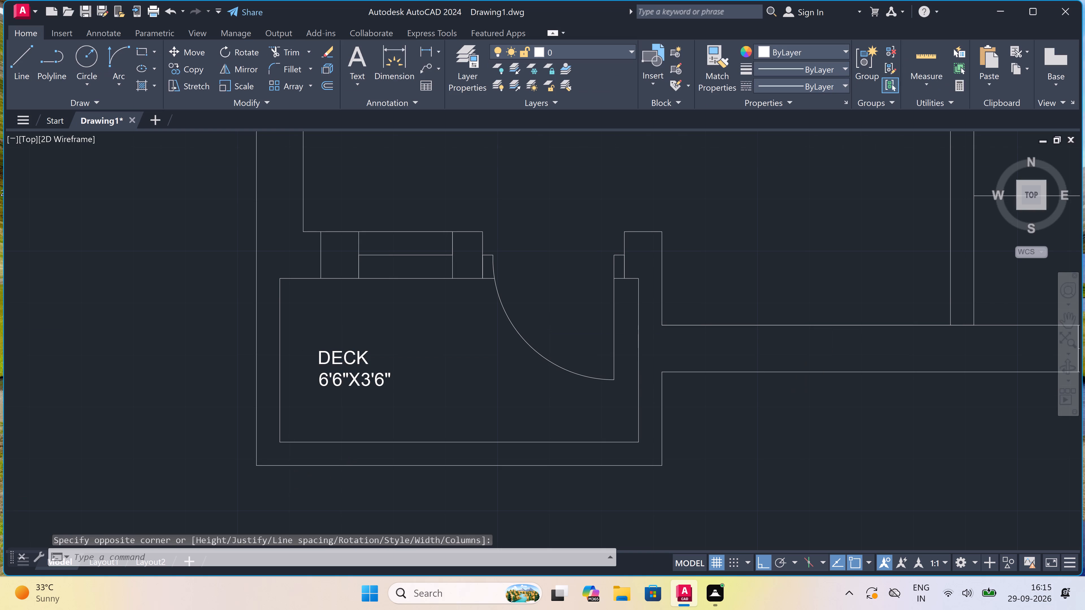
{"action": "scroll", "coordinate": [292, 460], "scroll_direction": "down", "scroll_amount": 3}
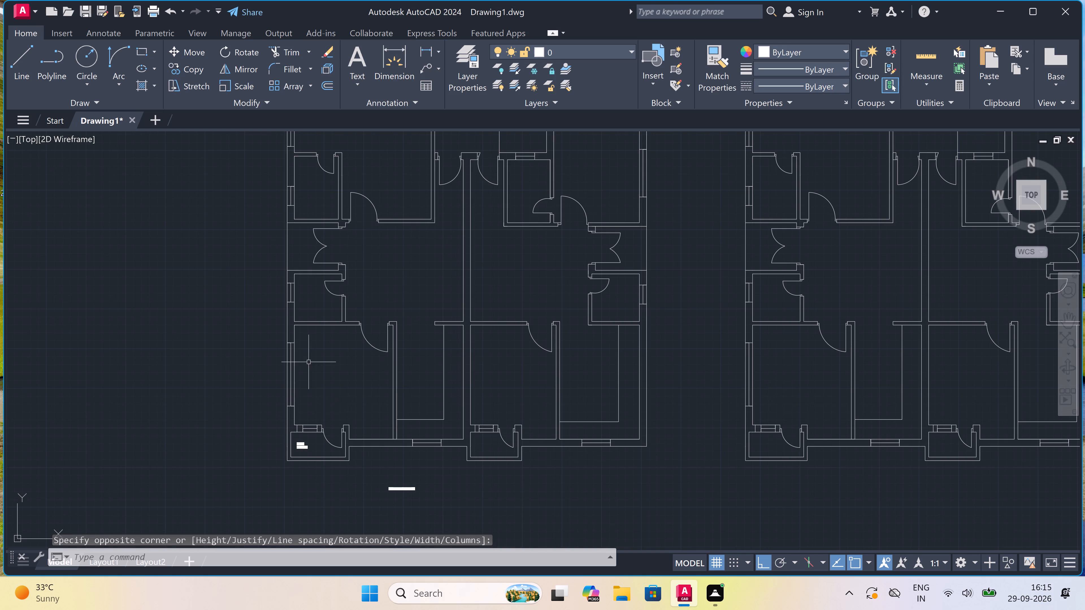
{"action": "scroll", "coordinate": [307, 320], "scroll_direction": "up", "scroll_amount": 3}
{"action": "scroll", "coordinate": [349, 381], "scroll_direction": "up", "scroll_amount": 1}
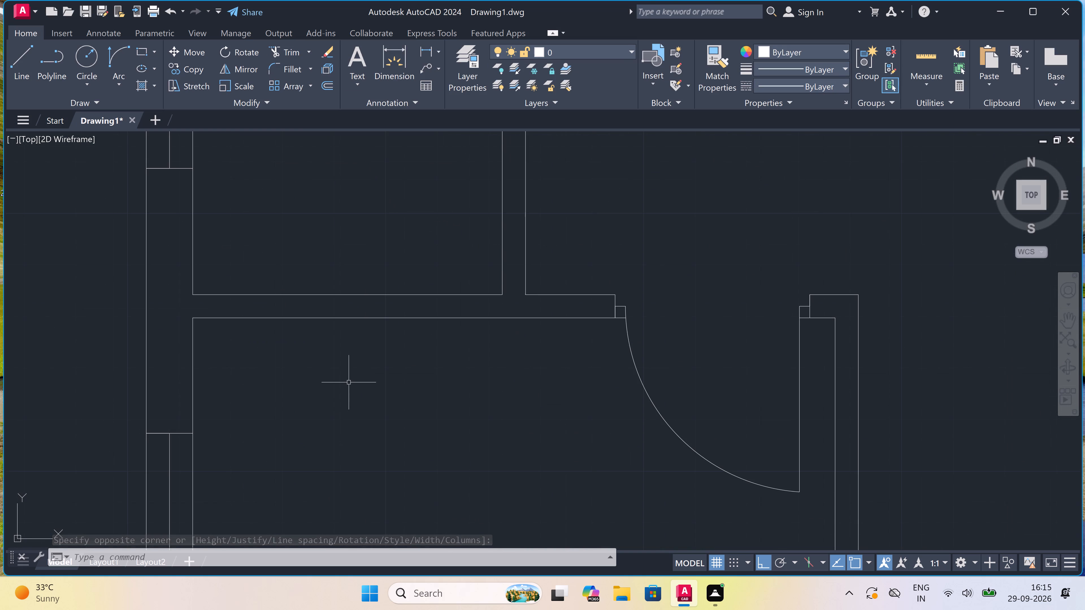
{"action": "key", "text": "space"}
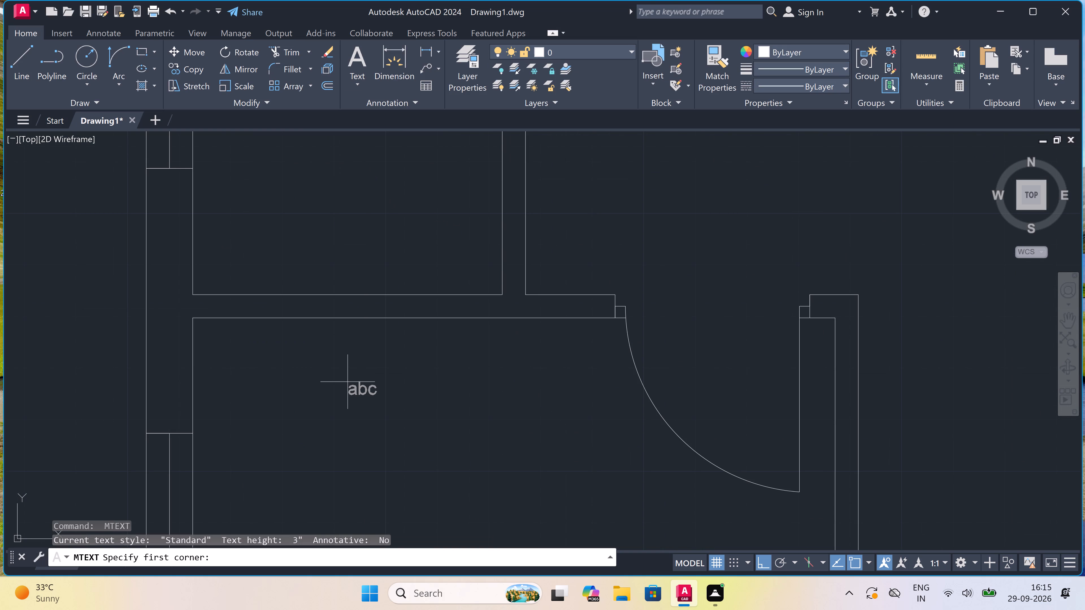
{"action": "left_click_drag", "start_coordinate": [251, 379], "coordinate": [253, 381]}
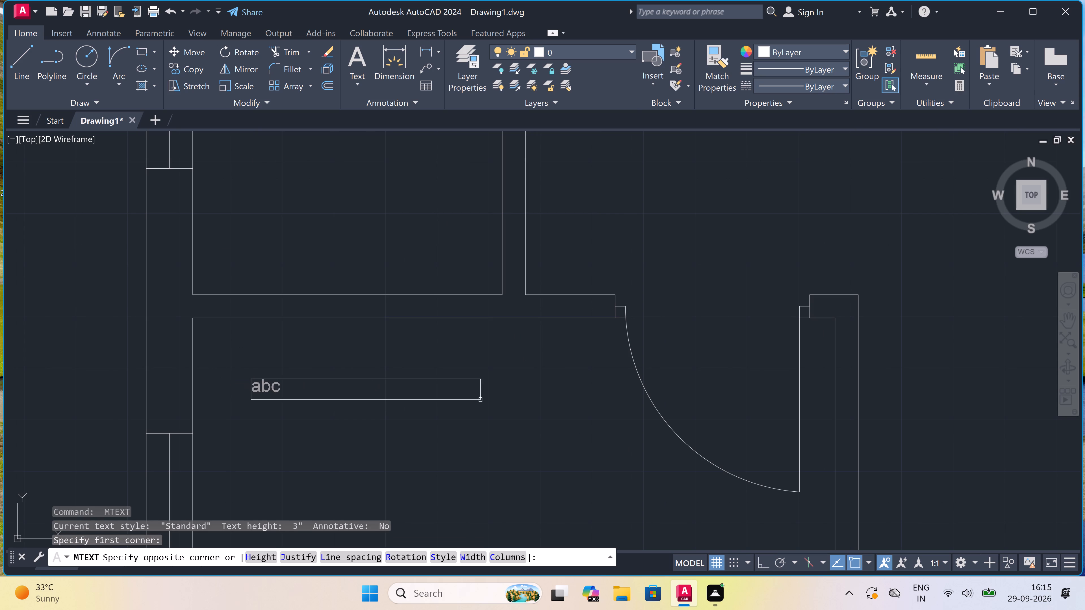
{"action": "left_click", "coordinate": [763, 414]}
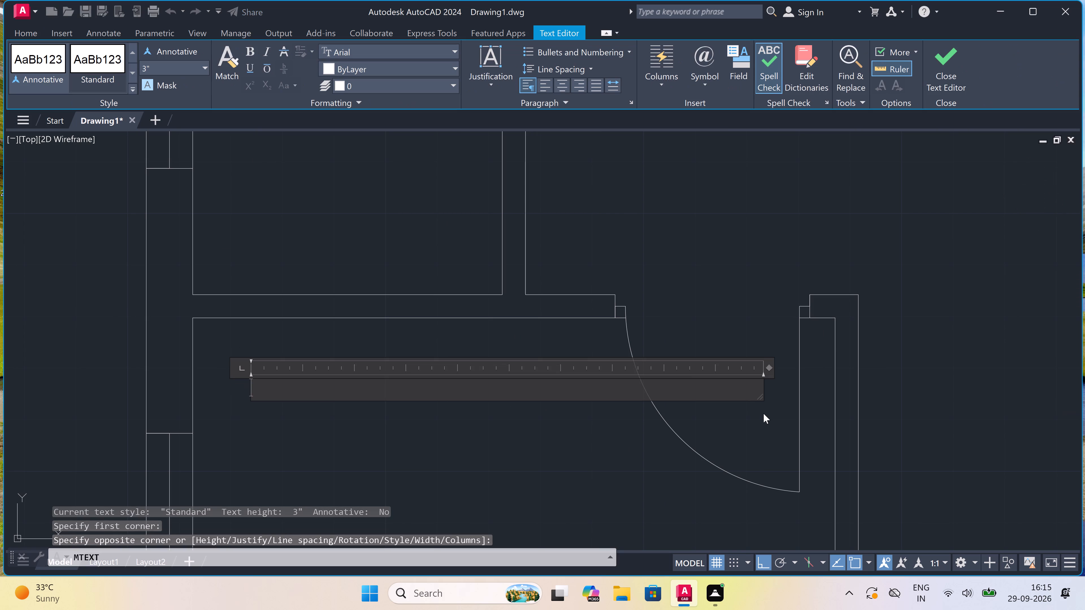
{"action": "type", "text": "BEDR"}
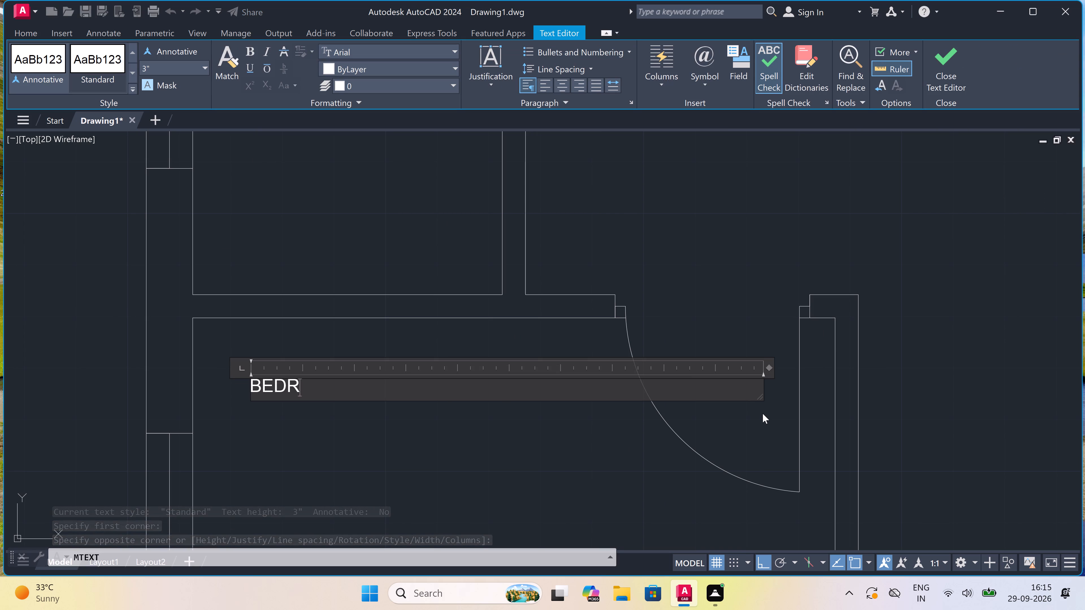
{"action": "type", "text": "OOM"}
{"action": "key", "text": "Return"}
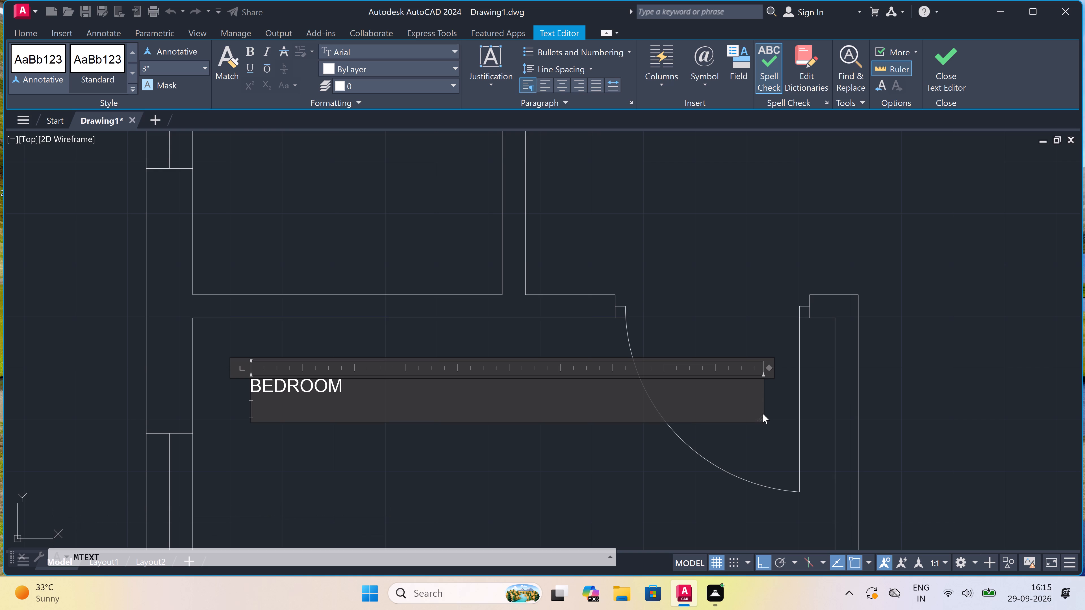
{"action": "key", "text": "1"}
{"action": "key", "text": "0"}
{"action": "key", "text": "apostrophe"}
{"action": "key", "text": "4"}
{"action": "type", "text": ".5"}
{"action": "key", "text": "shift+quotedbl"}
{"action": "key", "text": "x"}
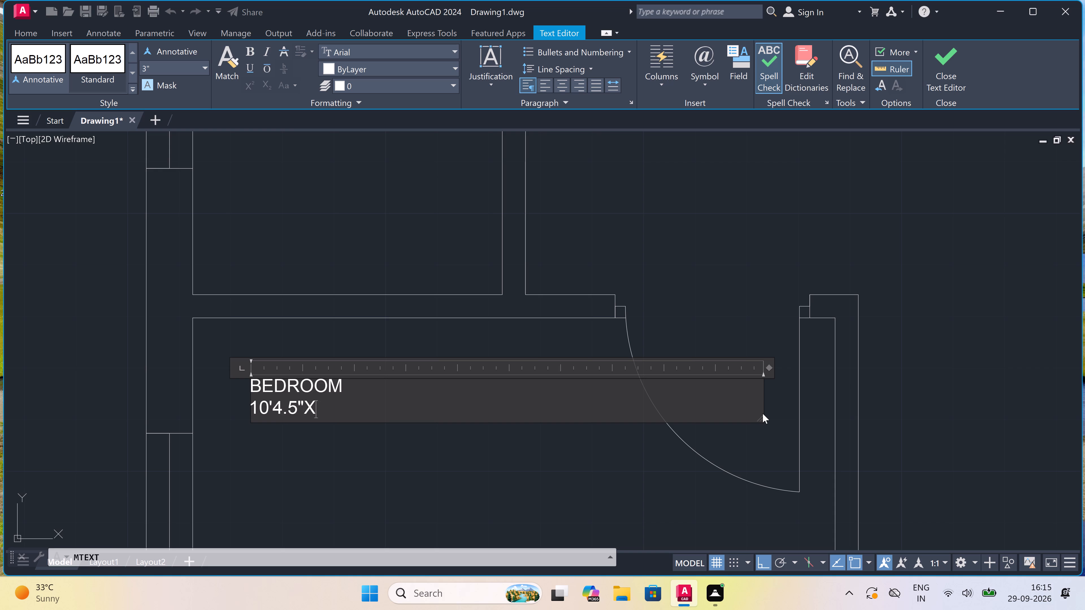
{"action": "key", "text": "1"}
{"action": "type", "text": "0'0\""}
{"action": "left_click", "coordinate": [312, 483]}
Change the southwest bedroom label's dimension line to 10'4.5"X12'0".
{"action": "scroll", "coordinate": [317, 423], "scroll_direction": "down", "scroll_amount": 4}
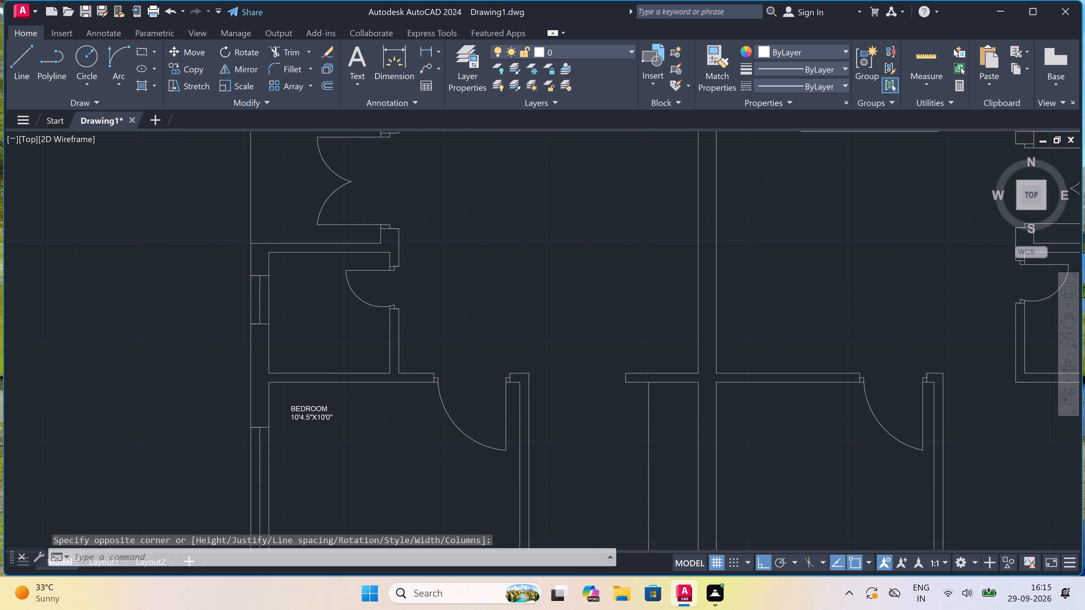
{"action": "scroll", "coordinate": [317, 423], "scroll_direction": "down", "scroll_amount": 1}
{"action": "scroll", "coordinate": [317, 423], "scroll_direction": "up", "scroll_amount": 4}
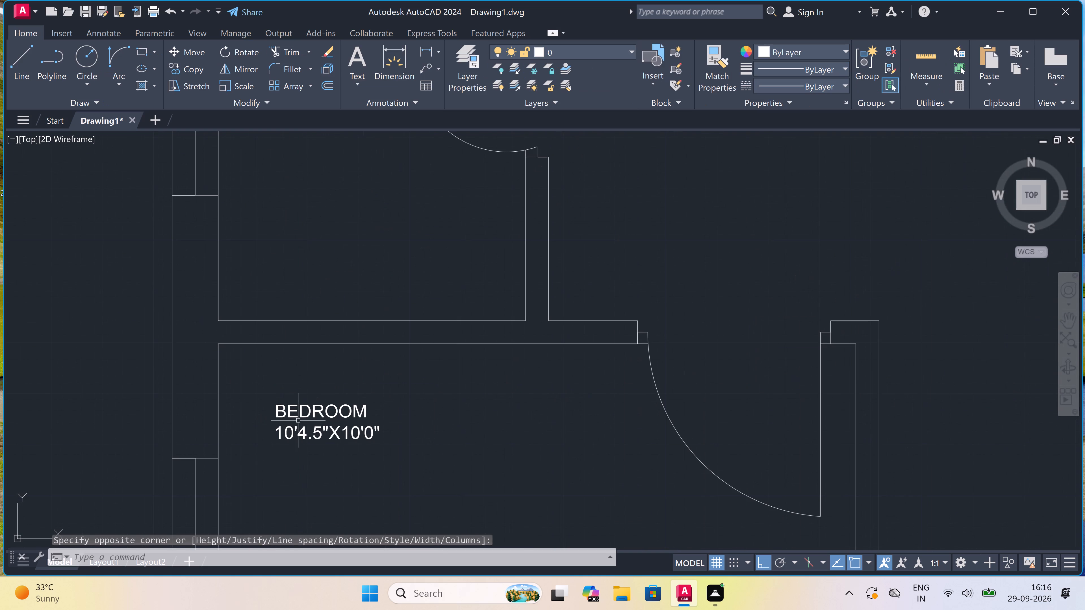
{"action": "scroll", "coordinate": [281, 446], "scroll_direction": "up", "scroll_amount": 1}
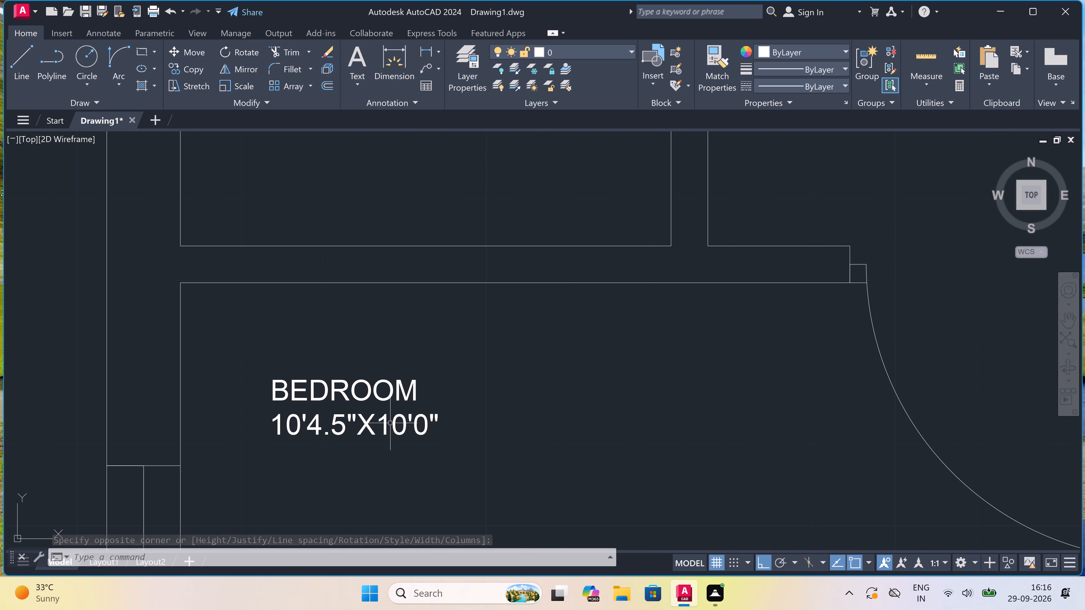
{"action": "triple_click", "coordinate": [395, 419]}
{"action": "left_click", "coordinate": [406, 418]}
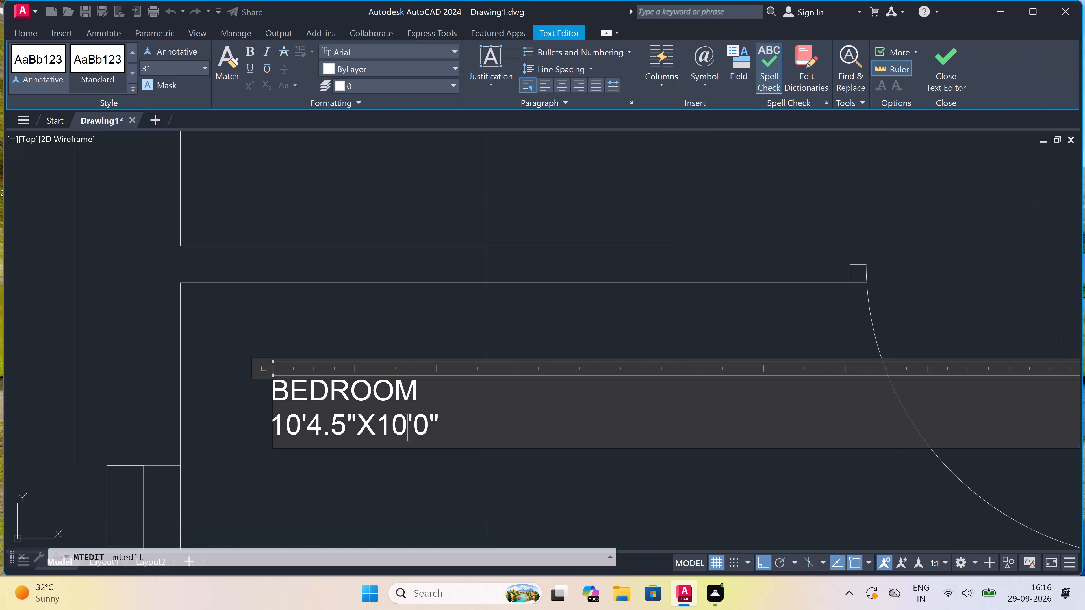
{"action": "key", "text": "BackSpace"}
{"action": "key", "text": "2"}
{"action": "left_click", "coordinate": [472, 314]}
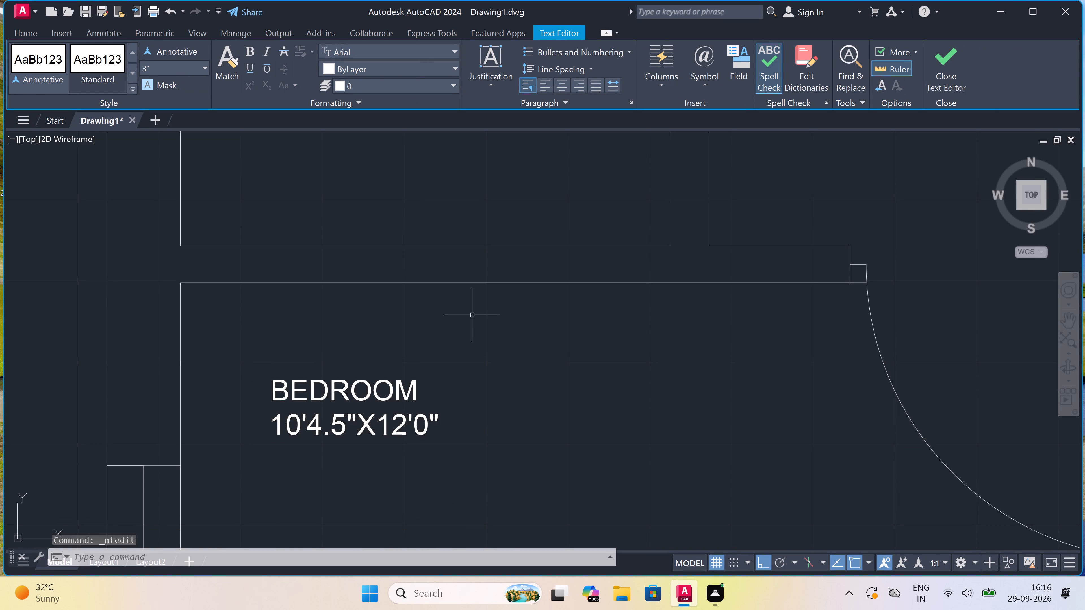
Add a multiline text label reading KITCHEN with 7'0"X12'0" on a second line in the kitchen east of the labelled bedroom.
{"action": "scroll", "coordinate": [418, 400], "scroll_direction": "down", "scroll_amount": 7}
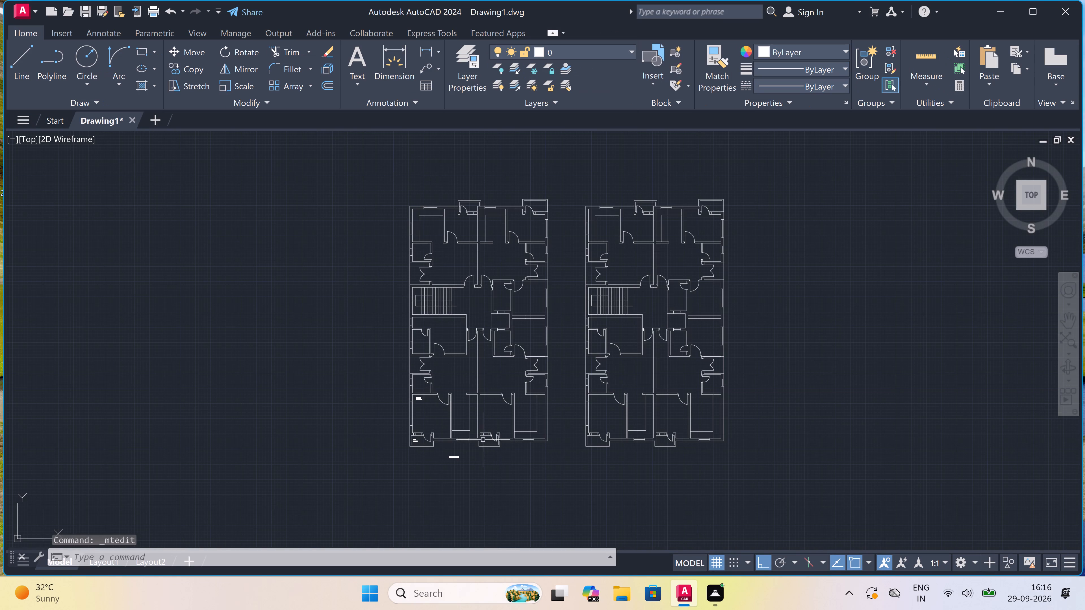
{"action": "scroll", "coordinate": [459, 424], "scroll_direction": "up", "scroll_amount": 3}
{"action": "scroll", "coordinate": [476, 387], "scroll_direction": "up", "scroll_amount": 1}
{"action": "type", "text": "MT"}
{"action": "key", "text": "space"}
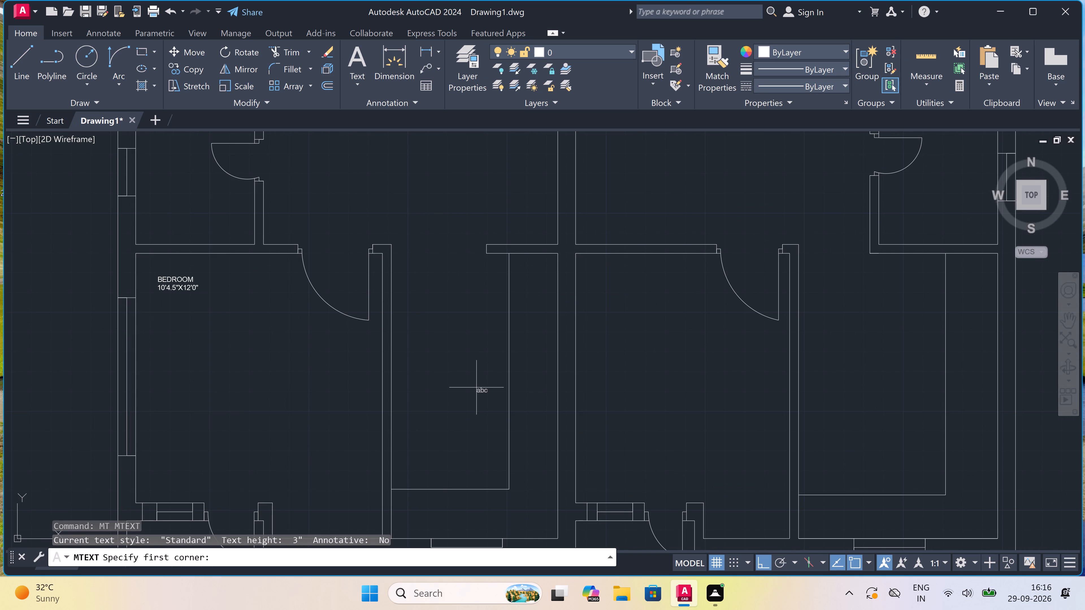
{"action": "left_click", "coordinate": [470, 409]}
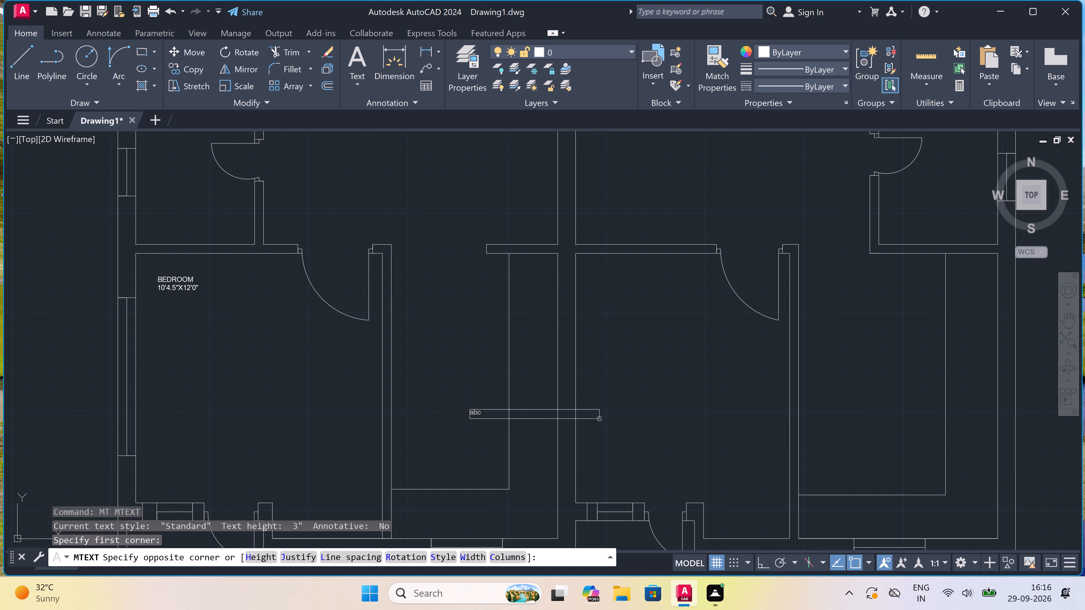
{"action": "left_click", "coordinate": [674, 419]}
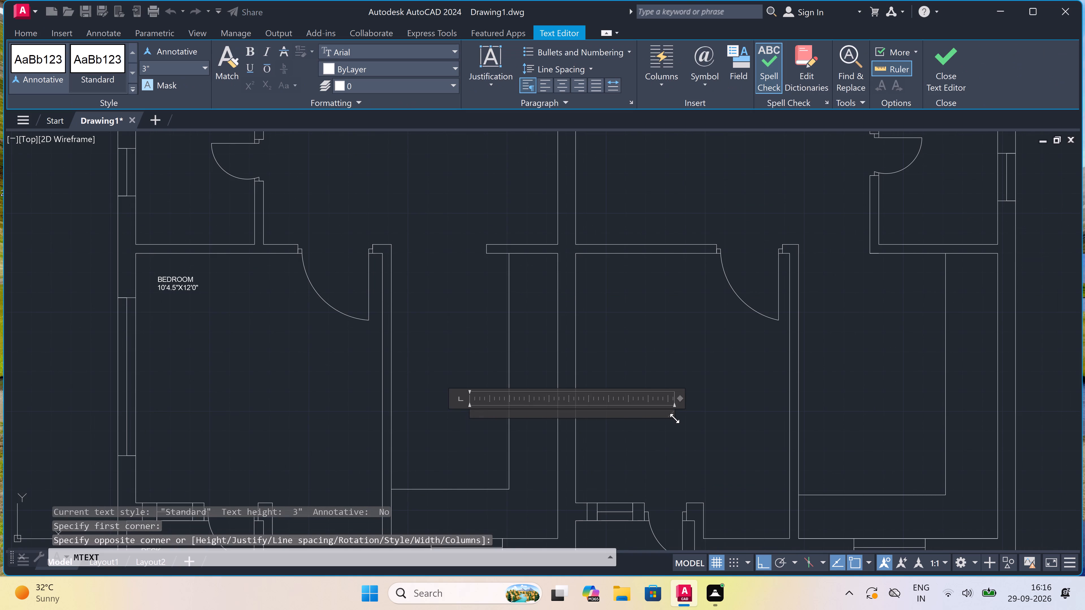
{"action": "type", "text": "KITCHEN"}
{"action": "key", "text": "Return"}
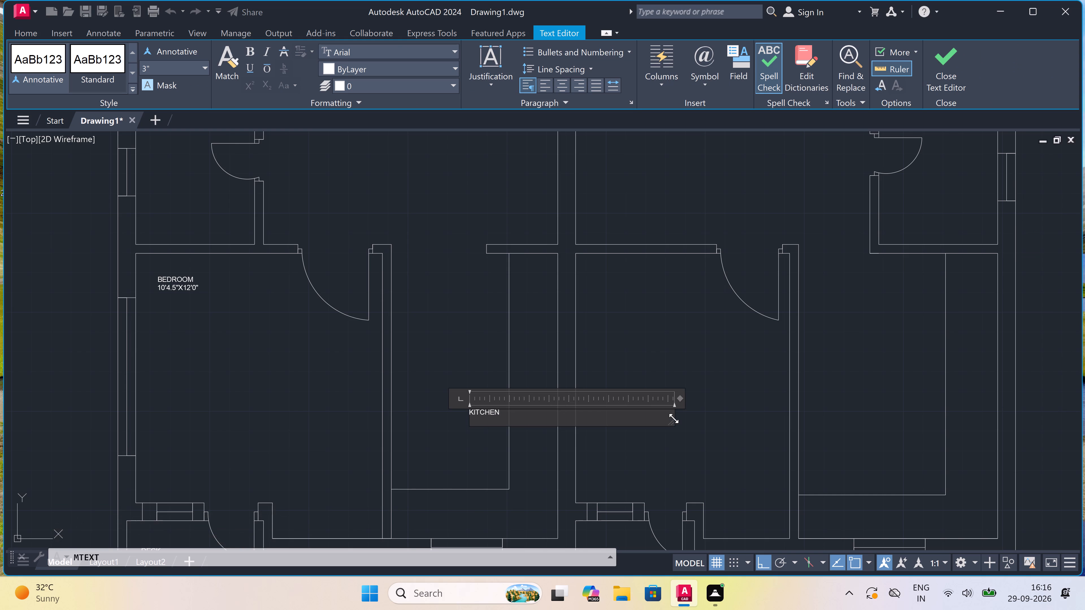
{"action": "key", "text": "7"}
{"action": "type", "text": "'0\""}
{"action": "type", "text": "X12"}
{"action": "type", "text": "'0\""}
{"action": "left_click", "coordinate": [481, 450]}
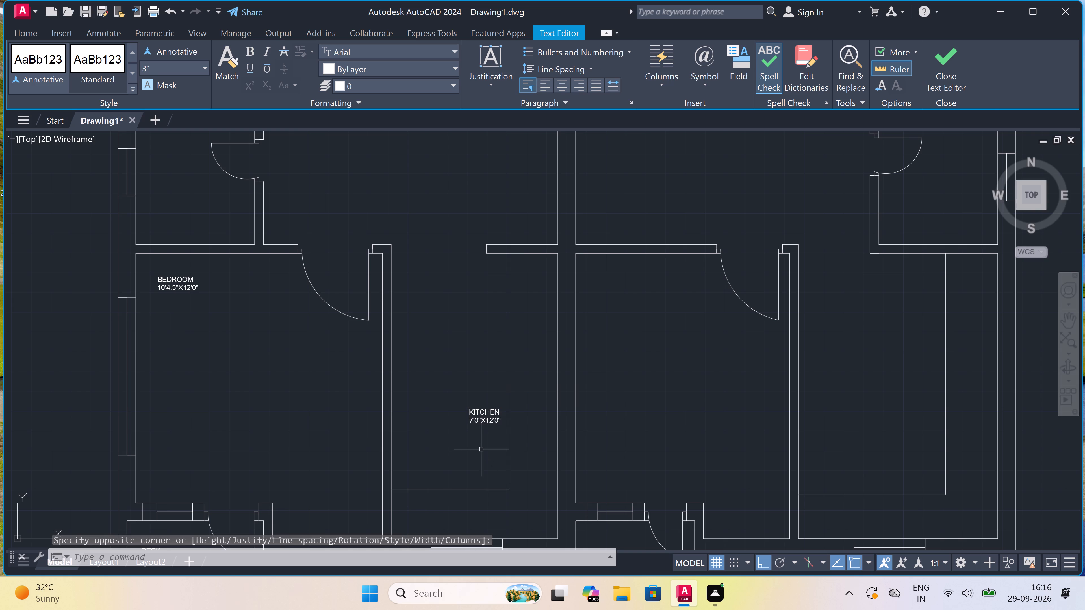
Rotate the KITCHEN label 90 degrees counterclockwise so it reads vertically.
{"action": "left_click", "coordinate": [489, 415]}
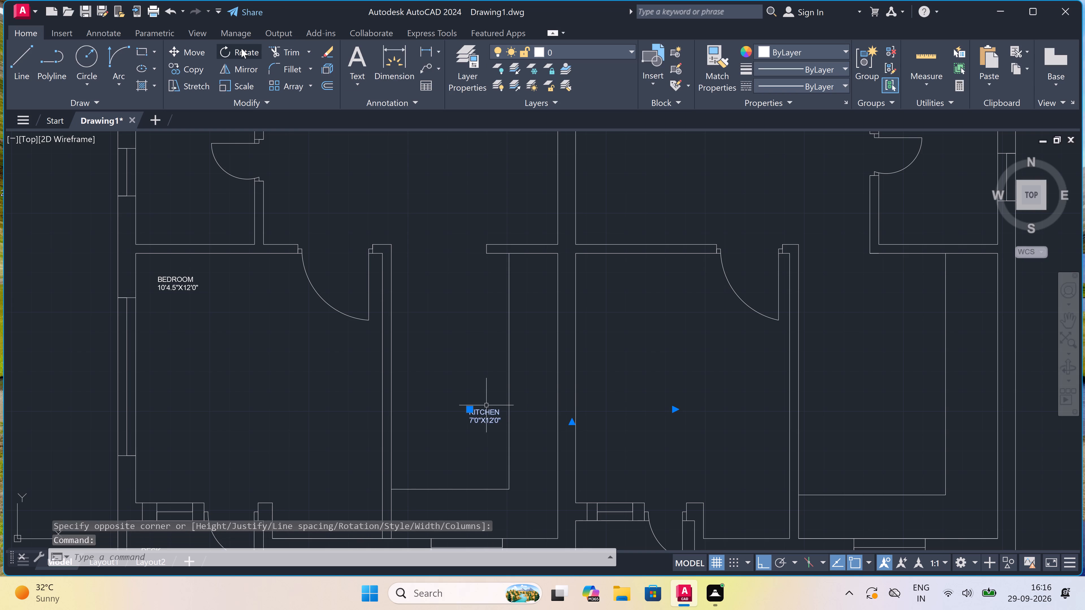
{"action": "left_click", "coordinate": [242, 50]}
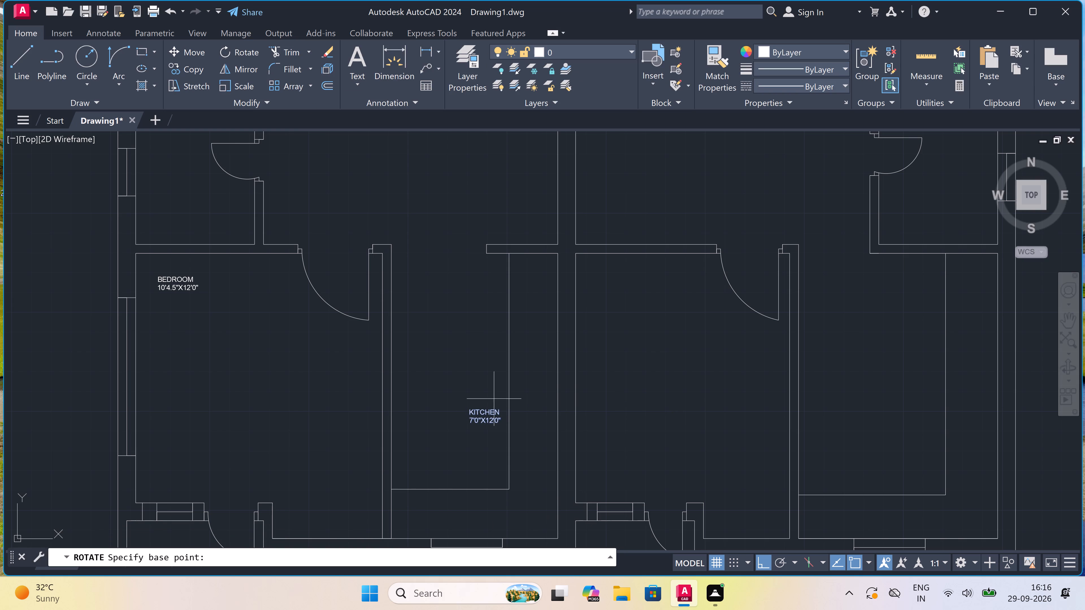
{"action": "left_click", "coordinate": [486, 413]}
{"action": "left_click", "coordinate": [431, 332]}
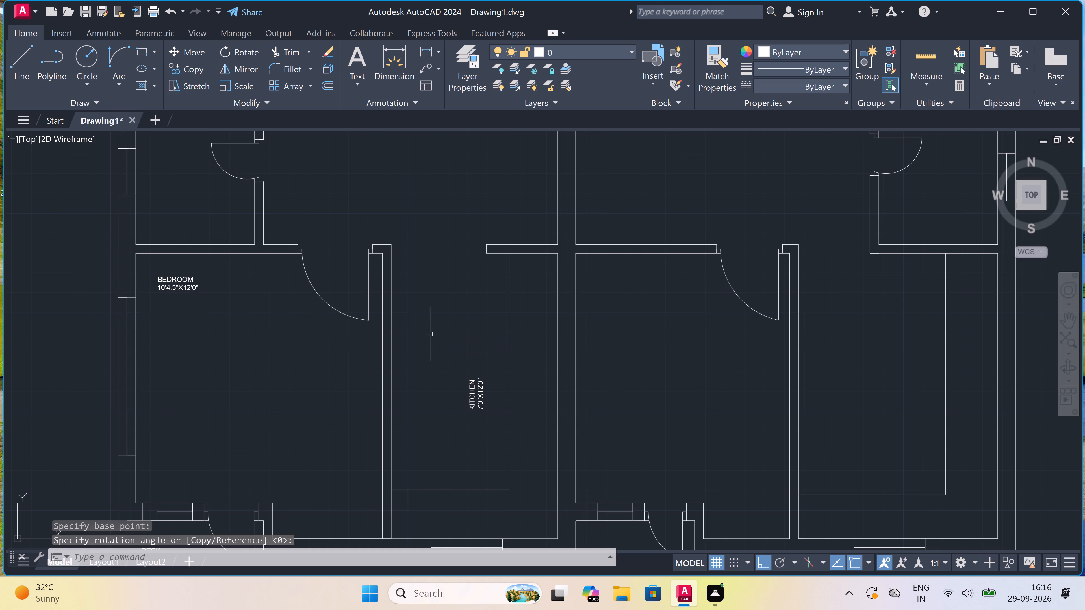
Move the rotated KITCHEN label straight west to the middle of the open floor beside the counter.
{"action": "scroll", "coordinate": [488, 380], "scroll_direction": "up", "scroll_amount": 1}
{"action": "left_click", "coordinate": [457, 398]}
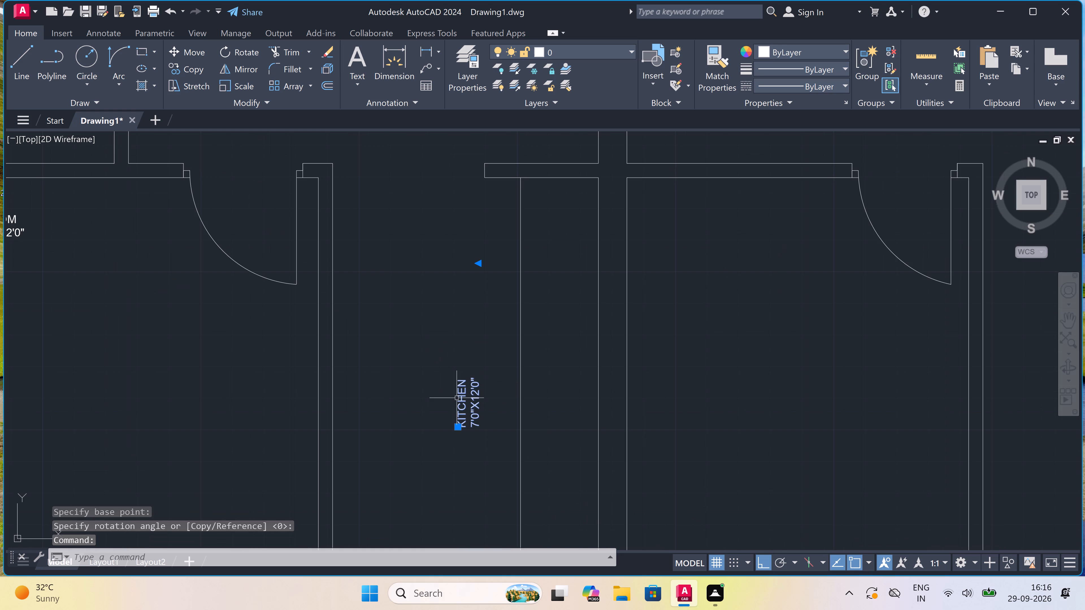
{"action": "left_click", "coordinate": [457, 426]}
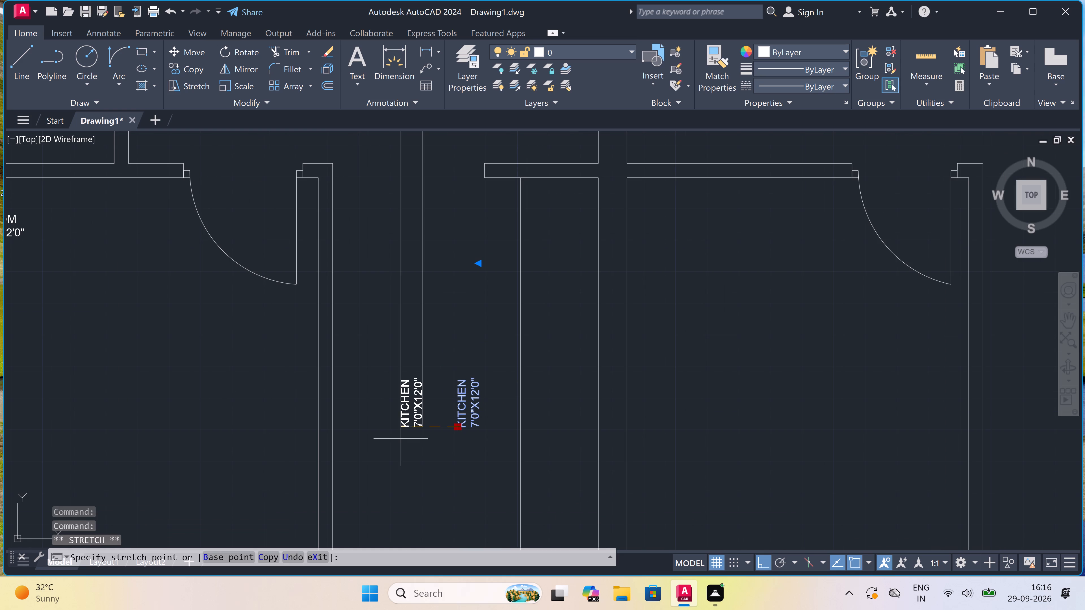
{"action": "left_click", "coordinate": [401, 439]}
{"action": "key", "text": "Escape"}
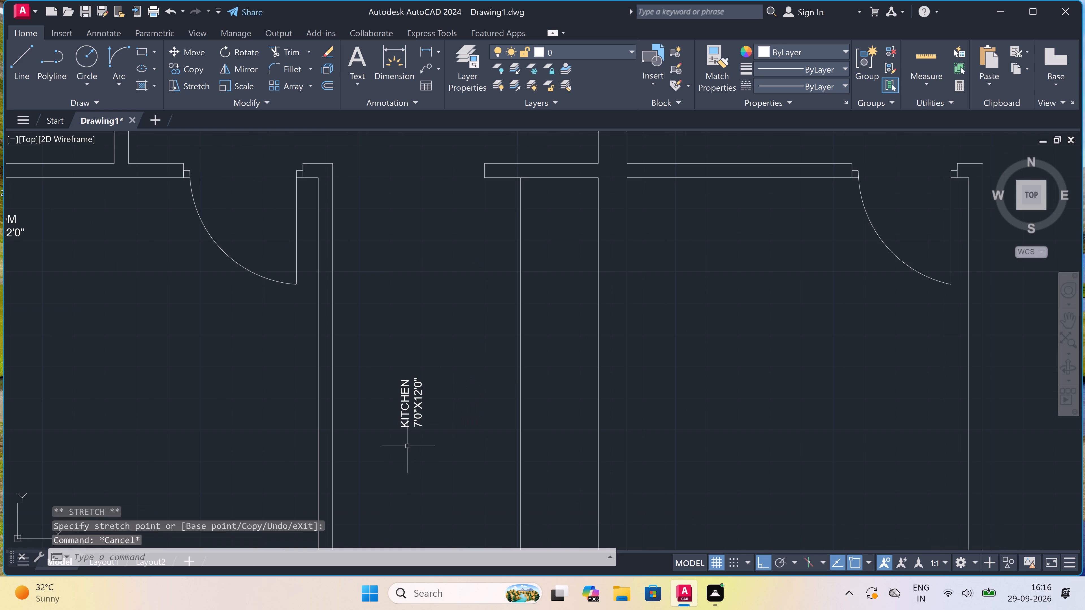
Add a multiline text label reading BEDROOM with 9'0"12'0" on a second line in the bedroom east of the kitchen, near its north wall.
{"action": "scroll", "coordinate": [412, 419], "scroll_direction": "down", "scroll_amount": 2}
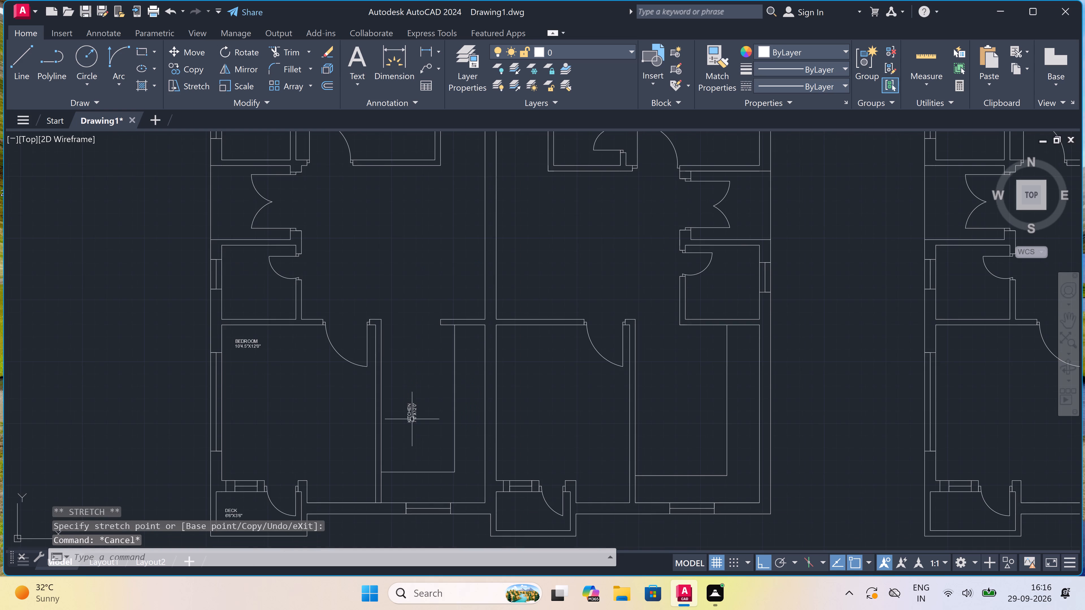
{"action": "scroll", "coordinate": [412, 419], "scroll_direction": "down", "scroll_amount": 2}
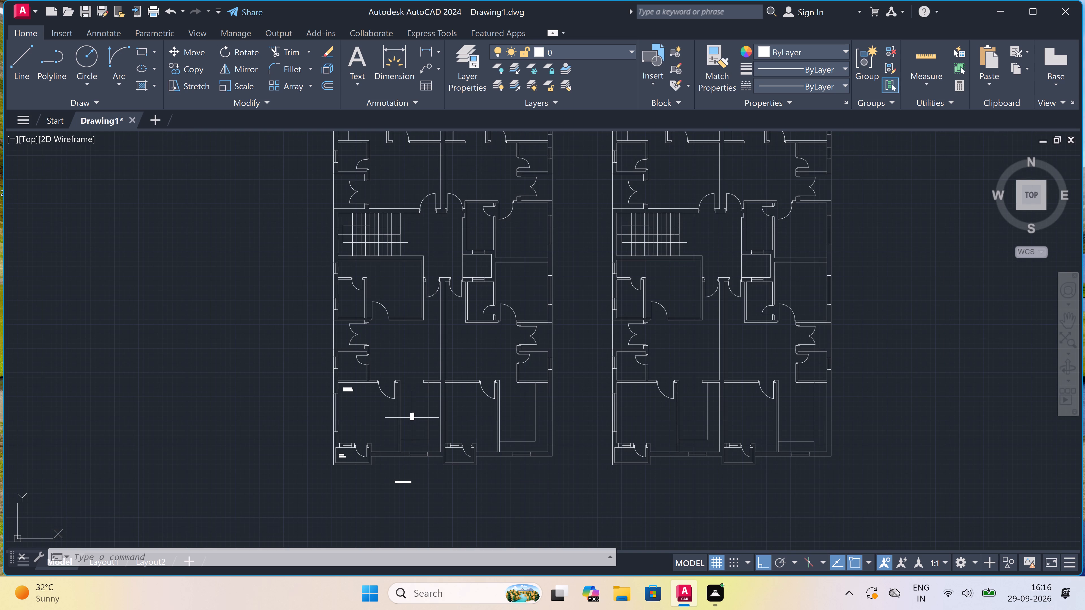
{"action": "scroll", "coordinate": [412, 417], "scroll_direction": "down", "scroll_amount": 1}
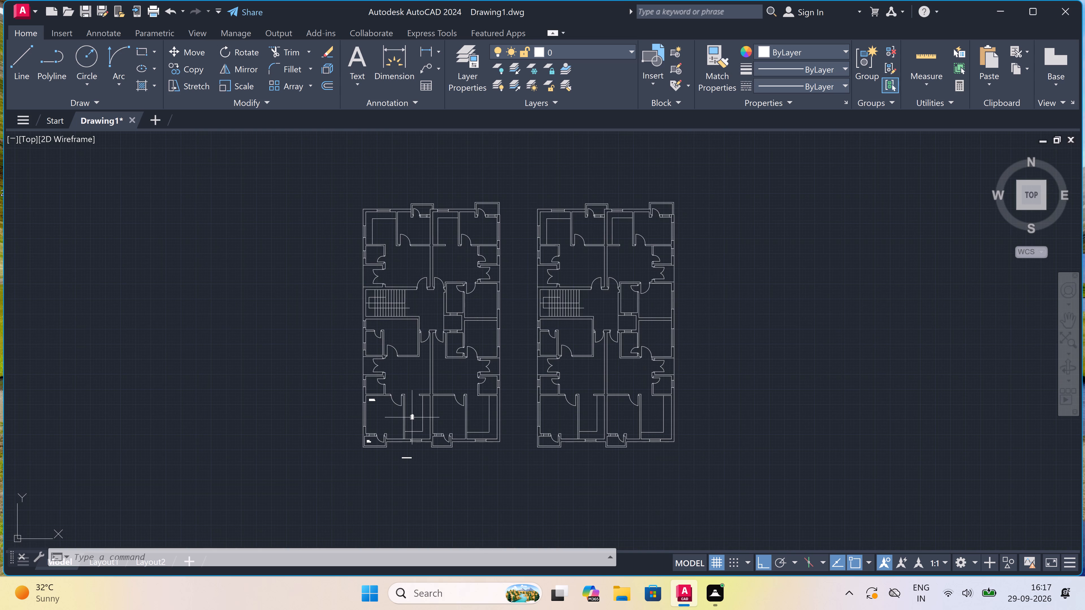
{"action": "scroll", "coordinate": [413, 417], "scroll_direction": "down", "scroll_amount": 1}
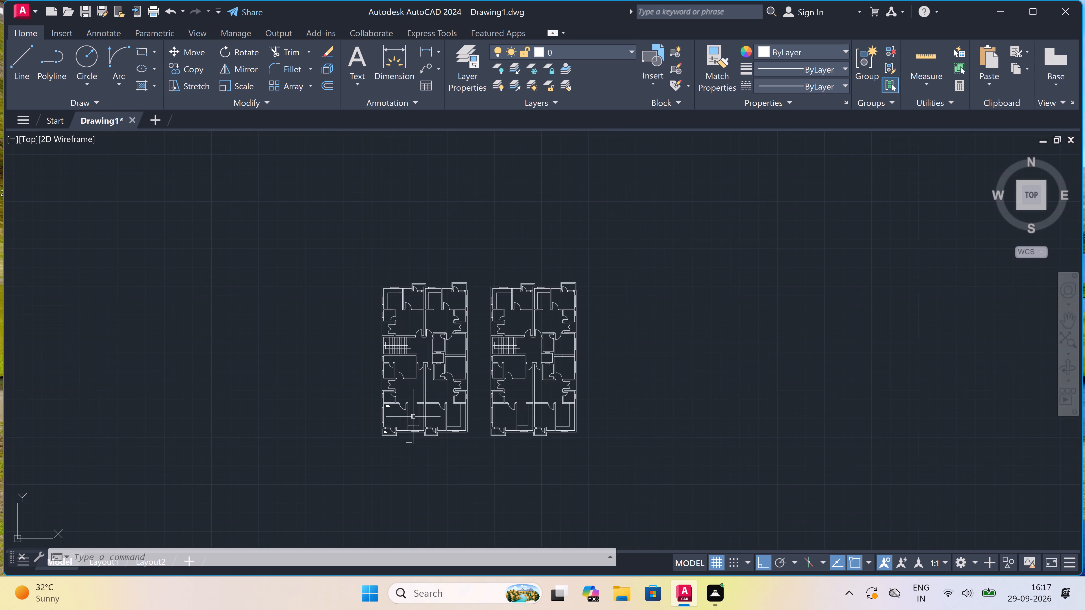
{"action": "scroll", "coordinate": [428, 417], "scroll_direction": "up", "scroll_amount": 2}
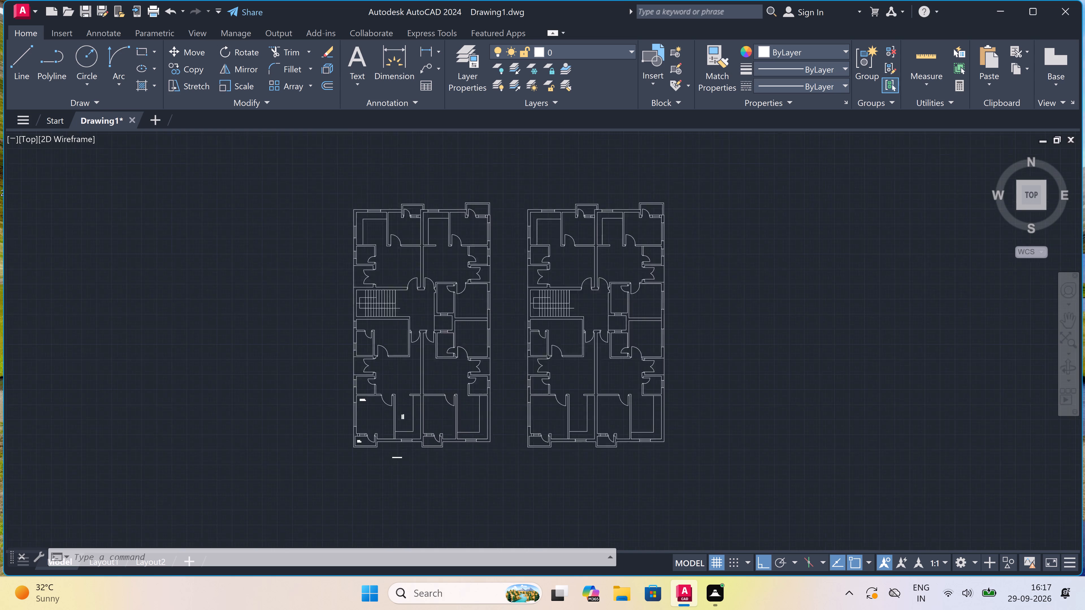
{"action": "scroll", "coordinate": [441, 402], "scroll_direction": "up", "scroll_amount": 2}
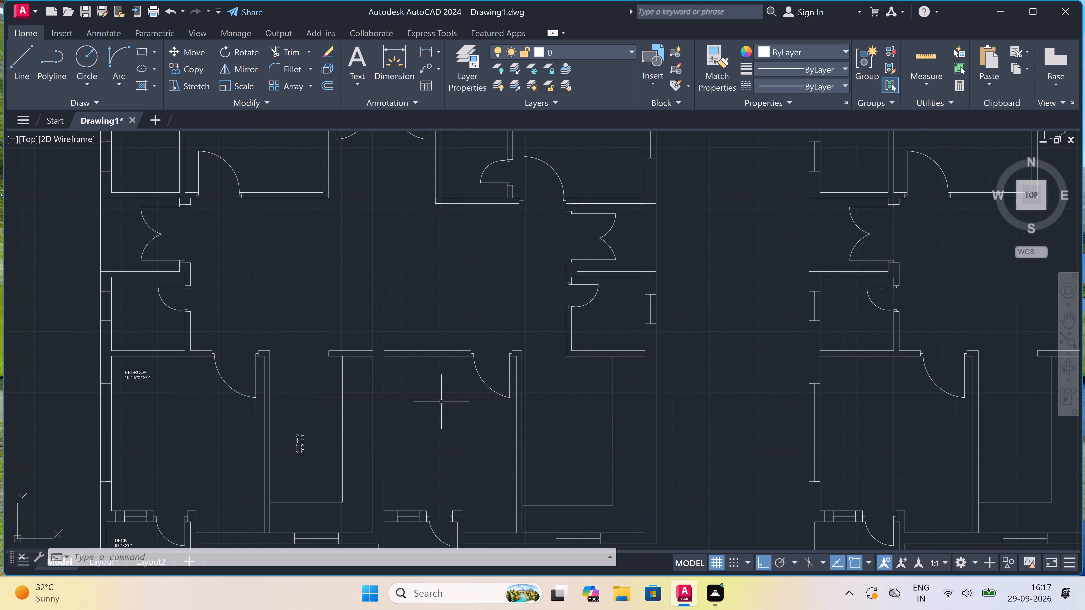
{"action": "type", "text": "MT"}
{"action": "key", "text": "space"}
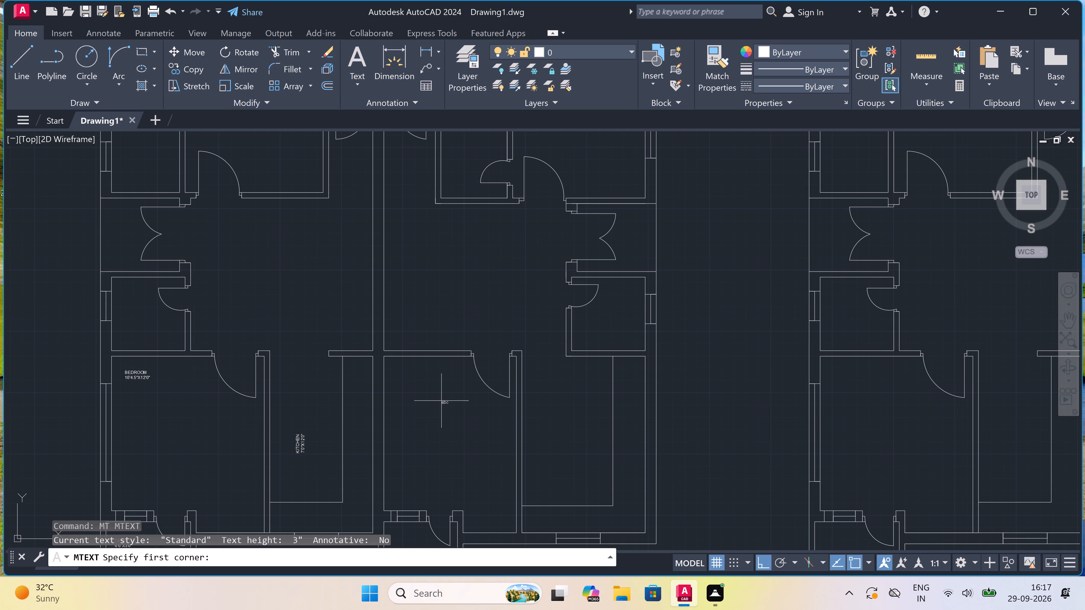
{"action": "scroll", "coordinate": [441, 401], "scroll_direction": "down", "scroll_amount": 1}
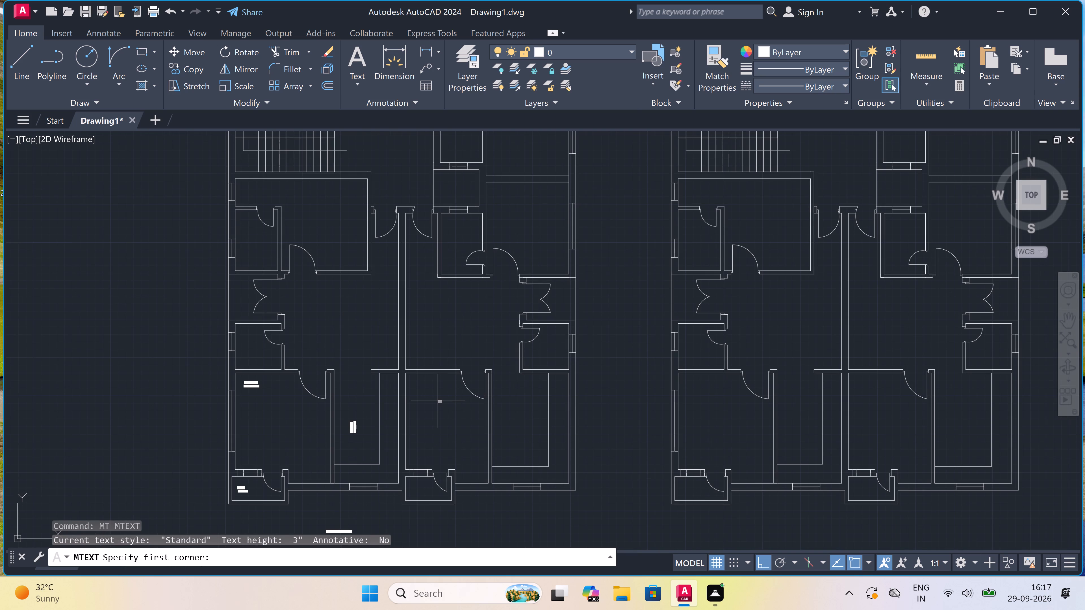
{"action": "scroll", "coordinate": [436, 401], "scroll_direction": "up", "scroll_amount": 1}
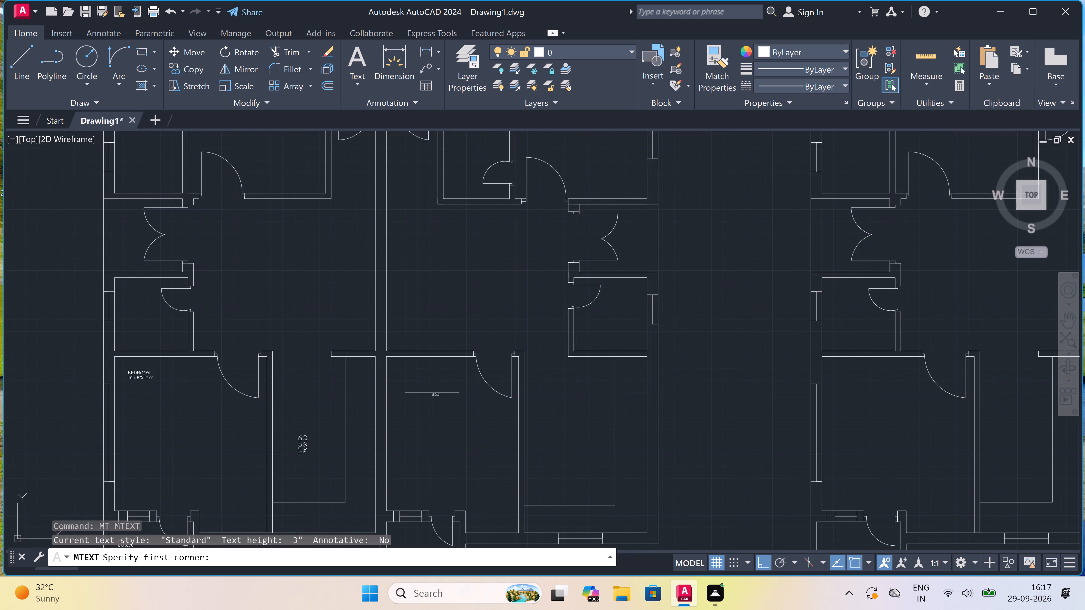
{"action": "scroll", "coordinate": [414, 375], "scroll_direction": "up", "scroll_amount": 1}
{"action": "left_click", "coordinate": [403, 372]}
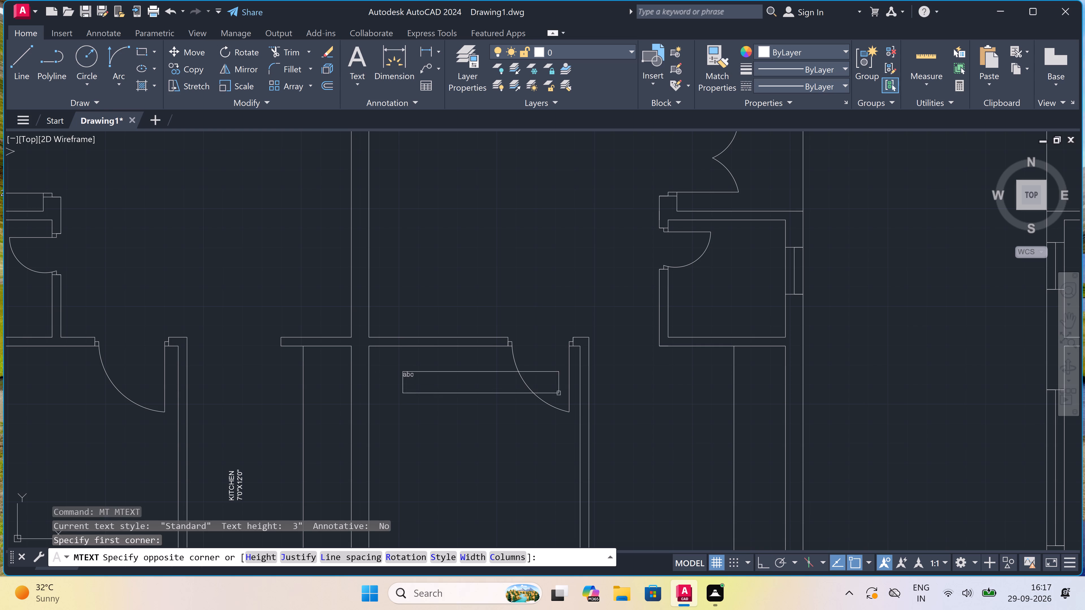
{"action": "left_click", "coordinate": [633, 399]}
{"action": "scroll", "coordinate": [416, 398], "scroll_direction": "up", "scroll_amount": 2}
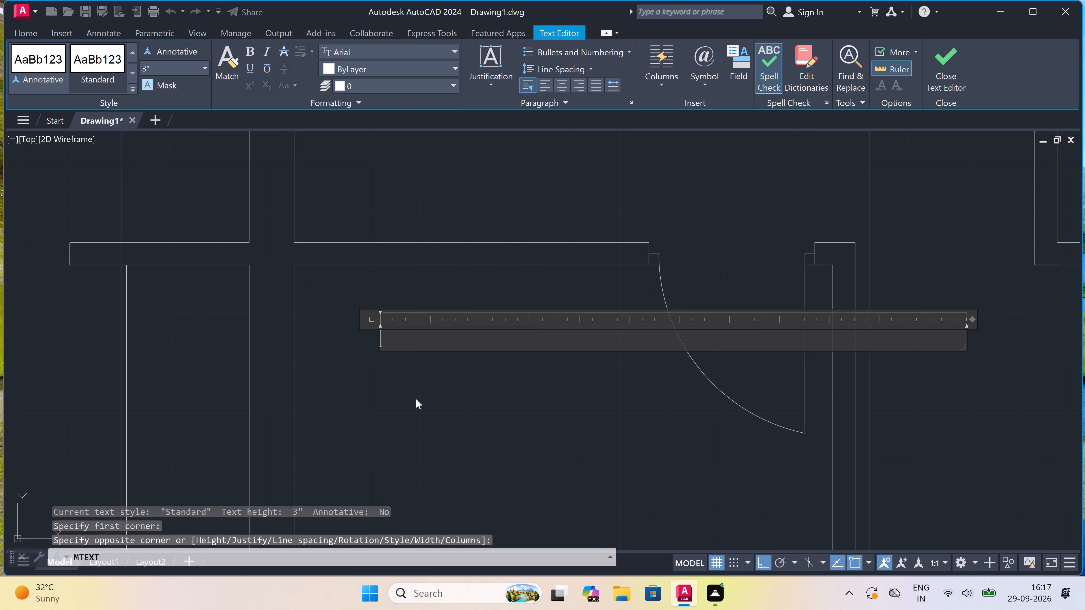
{"action": "type", "text": "BEDROOM"}
{"action": "key", "text": "Return"}
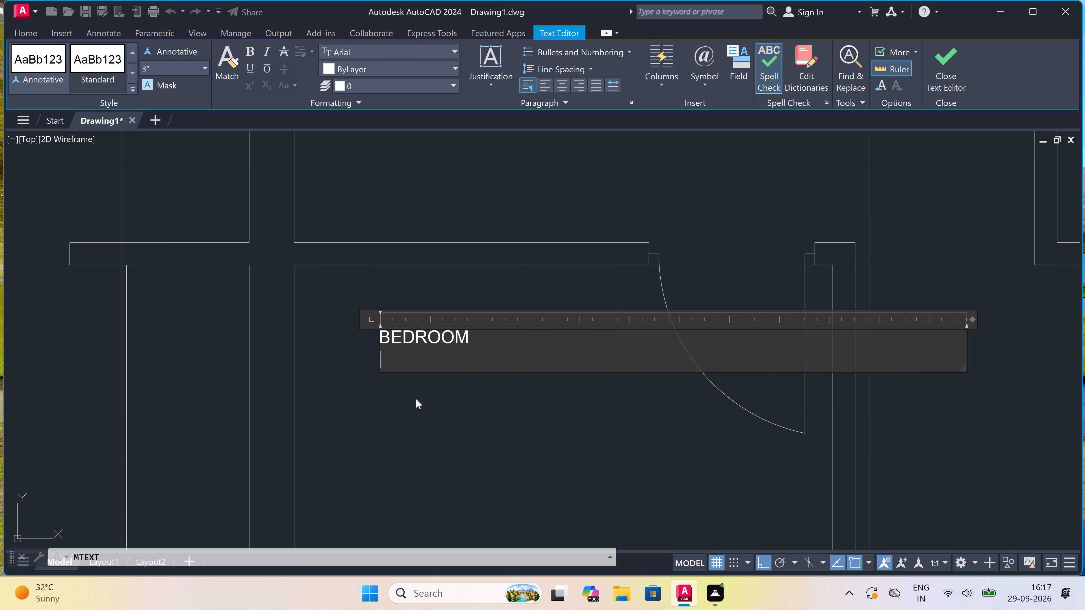
{"action": "type", "text": "9'0"}
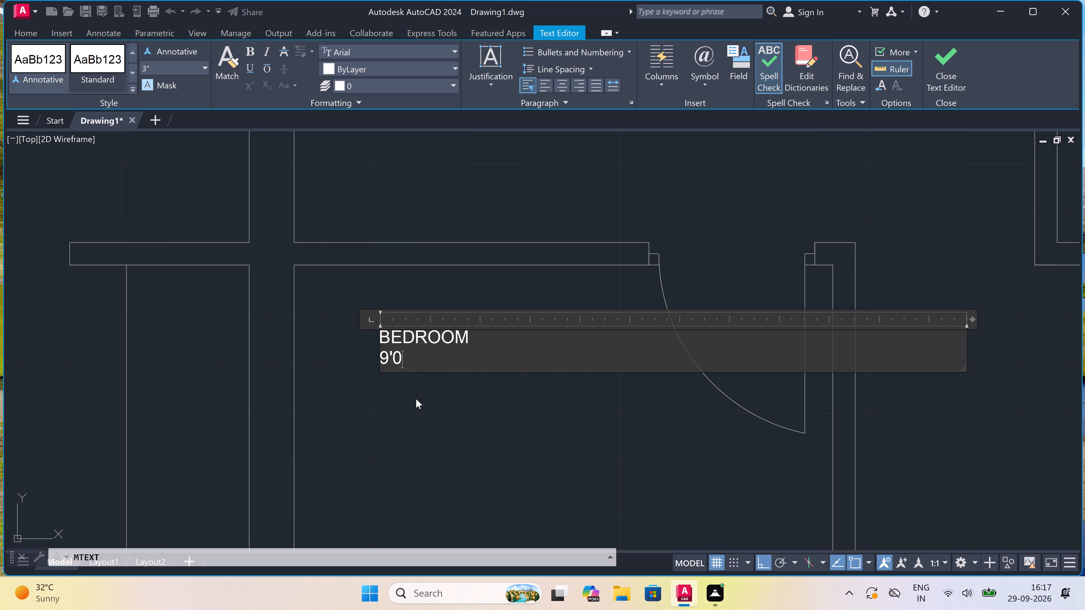
{"action": "key", "text": "shift+quotedbl"}
{"action": "type", "text": "12"}
{"action": "type", "text": "'0\""}
{"action": "left_click", "coordinate": [416, 399]}
{"action": "scroll", "coordinate": [400, 386], "scroll_direction": "down", "scroll_amount": 2}
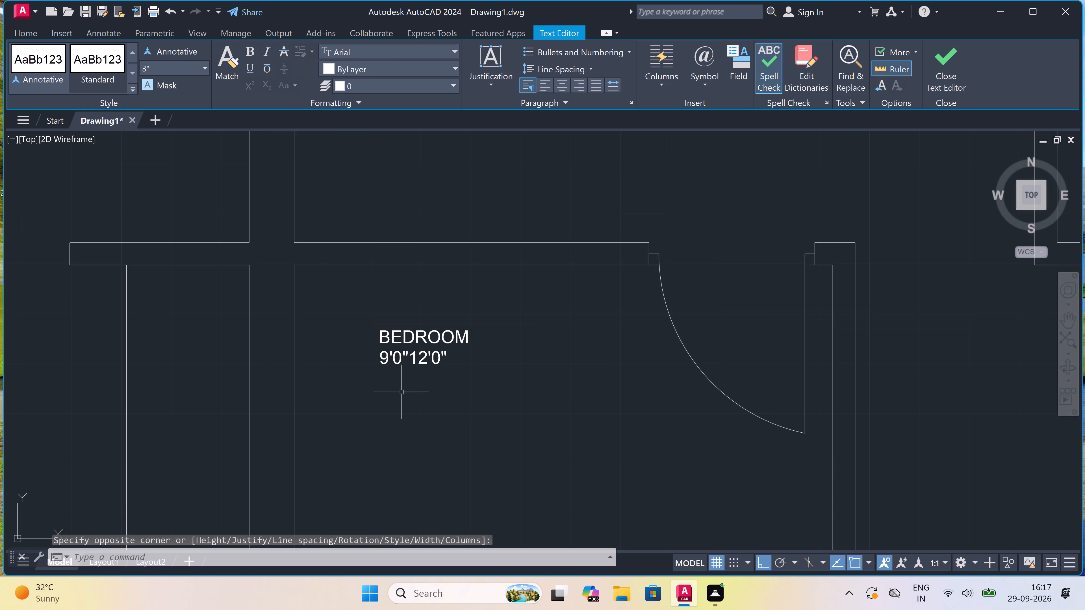
{"action": "scroll", "coordinate": [401, 385], "scroll_direction": "down", "scroll_amount": 3}
{"action": "scroll", "coordinate": [508, 404], "scroll_direction": "up", "scroll_amount": 2}
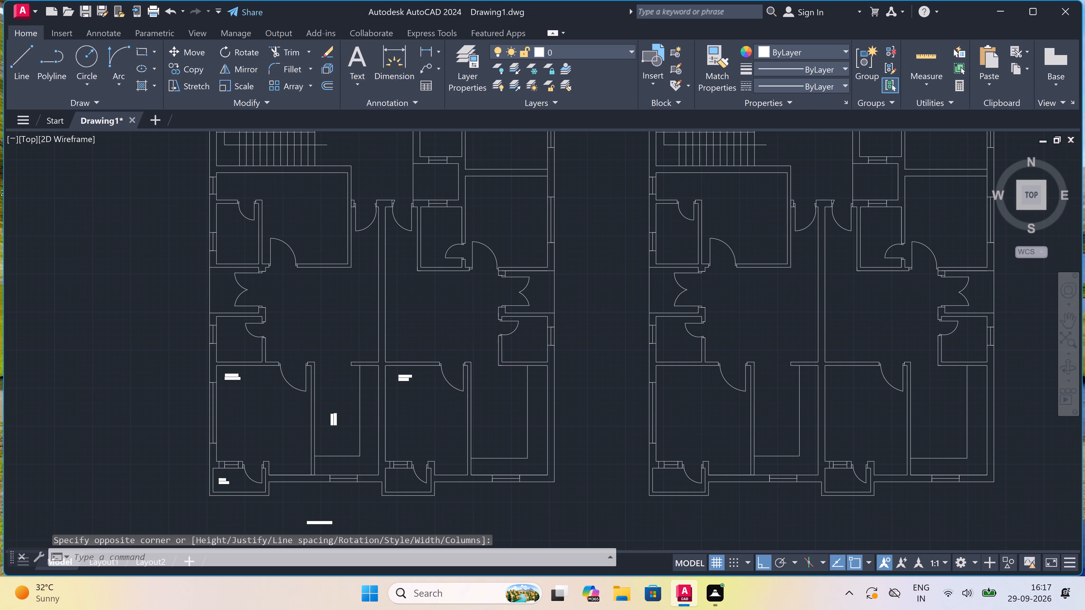
Add a multiline text label reading KITCHEN with 8'4.5"X12'0" on a second line in the easternmost kitchen of the original plan.
{"action": "scroll", "coordinate": [508, 404], "scroll_direction": "up", "scroll_amount": 1}
{"action": "key", "text": "space"}
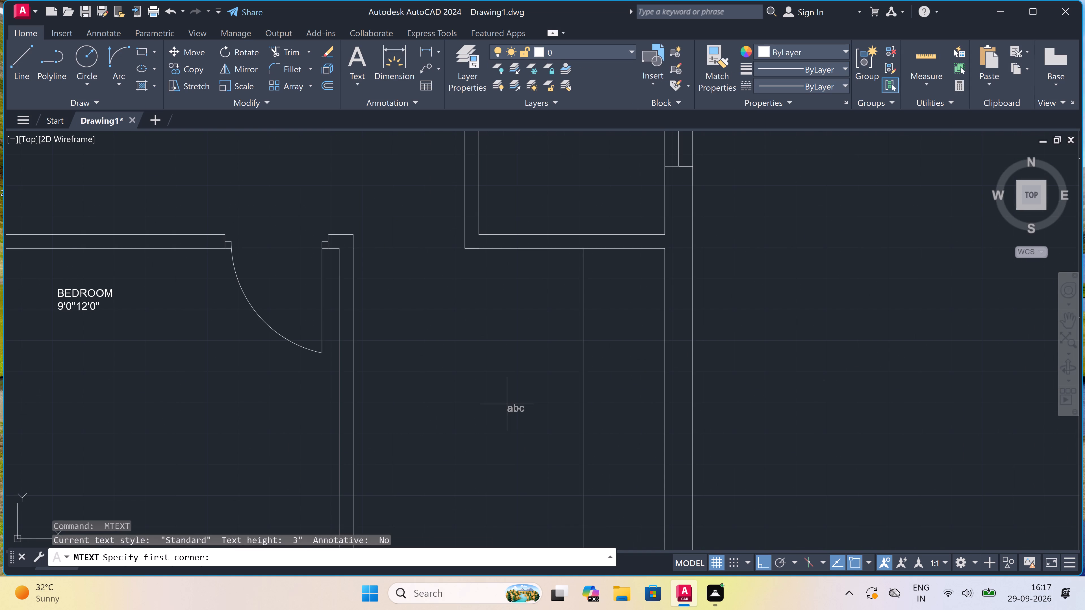
{"action": "scroll", "coordinate": [507, 404], "scroll_direction": "down", "scroll_amount": 2}
{"action": "scroll", "coordinate": [520, 445], "scroll_direction": "up", "scroll_amount": 1}
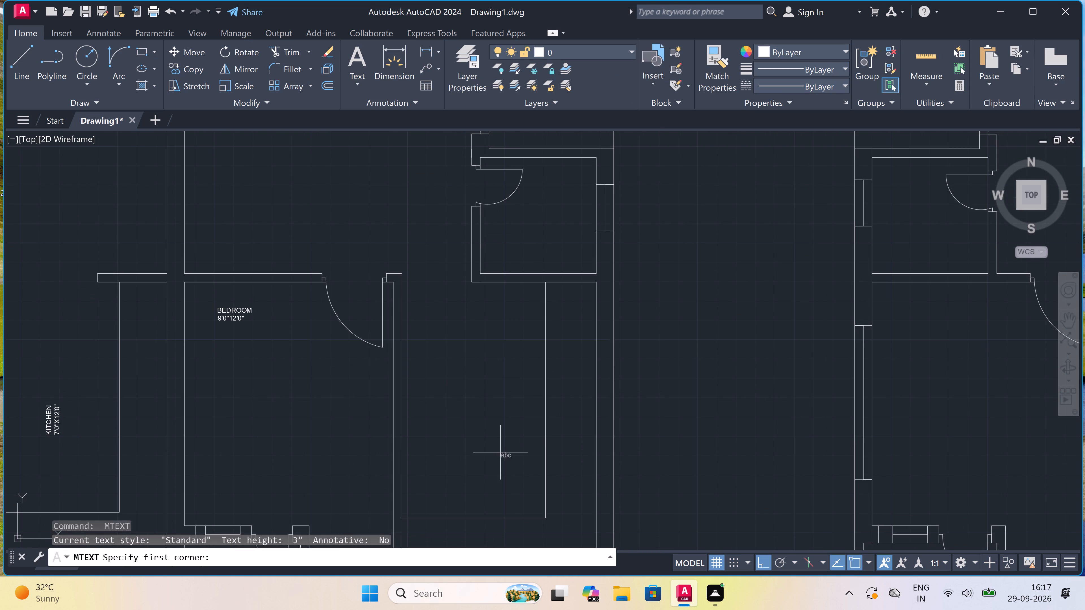
{"action": "left_click", "coordinate": [493, 448]}
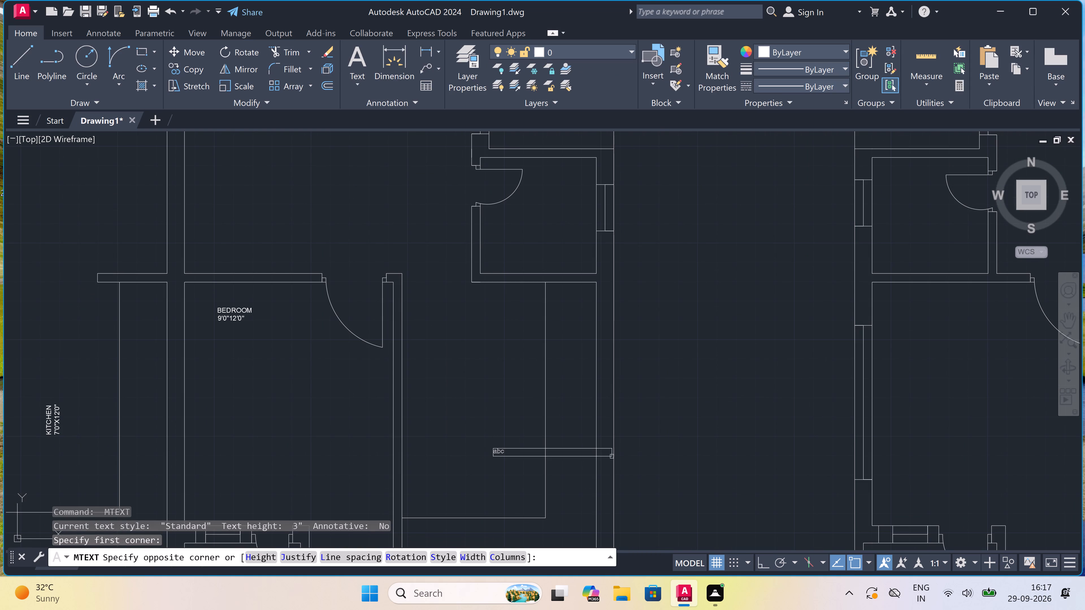
{"action": "left_click", "coordinate": [774, 470]}
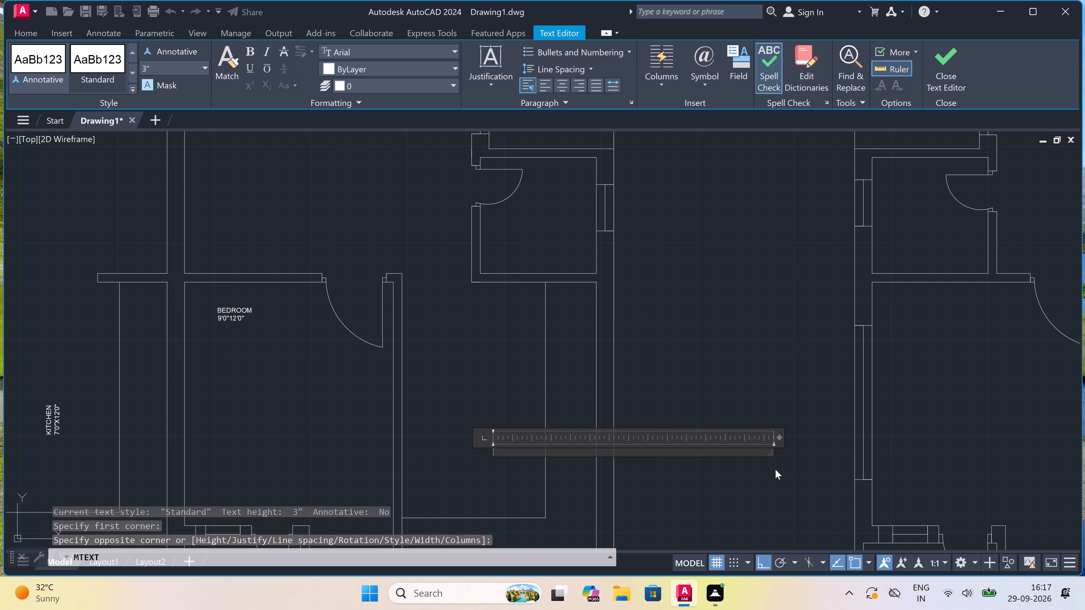
{"action": "type", "text": "KITCHEN"}
{"action": "key", "text": "Return"}
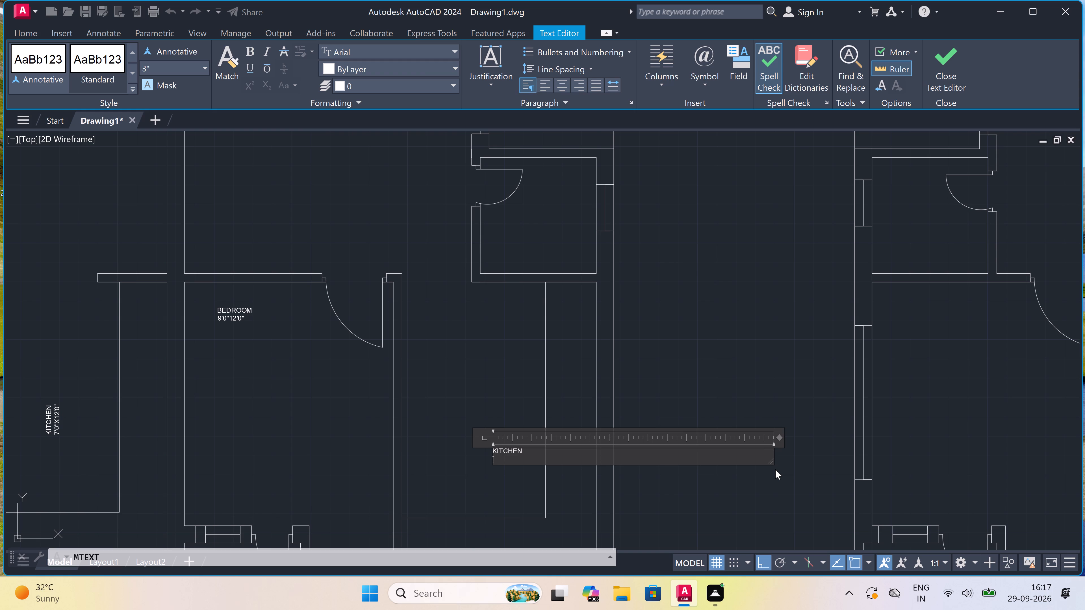
{"action": "type", "text": "8'"}
{"action": "key", "text": "4"}
{"action": "type", "text": ".5"}
{"action": "key", "text": "shift+quotedbl"}
{"action": "key", "text": "x"}
{"action": "type", "text": "12"}
{"action": "type", "text": "'0"}
{"action": "key", "text": "shift+quotedbl"}
{"action": "left_click", "coordinate": [509, 378]}
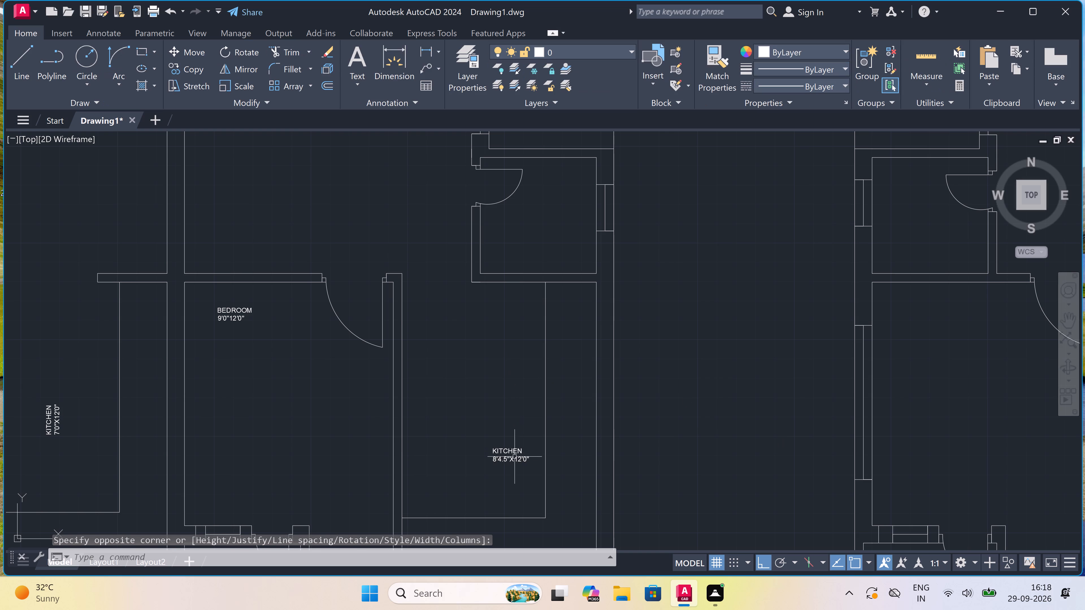
Rotate the new KITCHEN label 90 degrees counterclockwise so it reads vertically.
{"action": "left_click", "coordinate": [515, 456]}
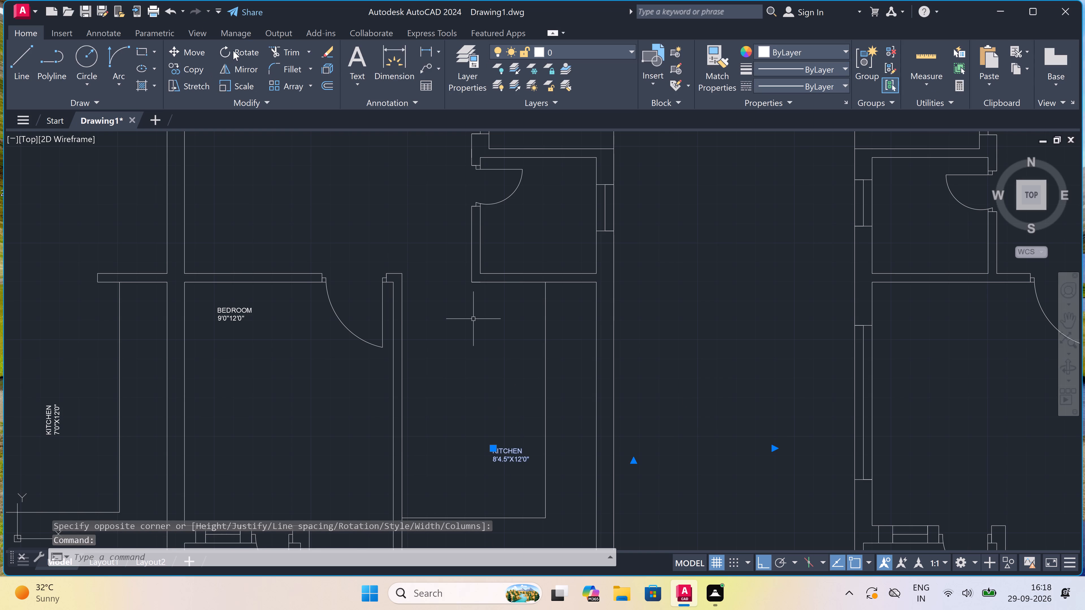
{"action": "left_click", "coordinate": [240, 47]}
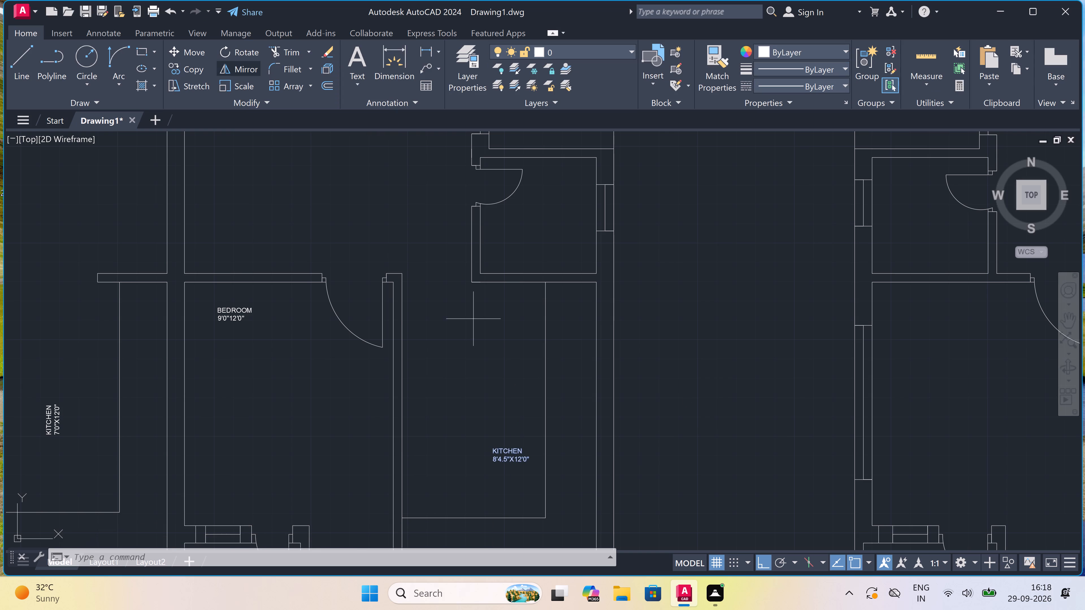
{"action": "left_click", "coordinate": [509, 454]}
{"action": "left_click", "coordinate": [461, 390]}
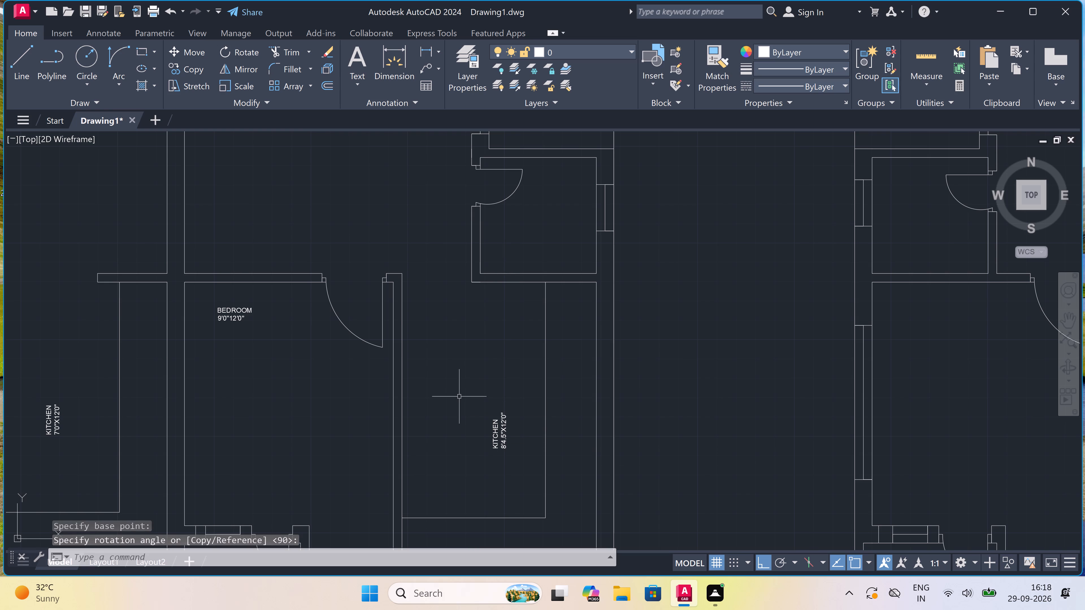
Add a multiline text label reading TOILET with 5'0"X5'0" on a second line in the small room north of the easternmost kitchen.
{"action": "scroll", "coordinate": [459, 396], "scroll_direction": "down", "scroll_amount": 2}
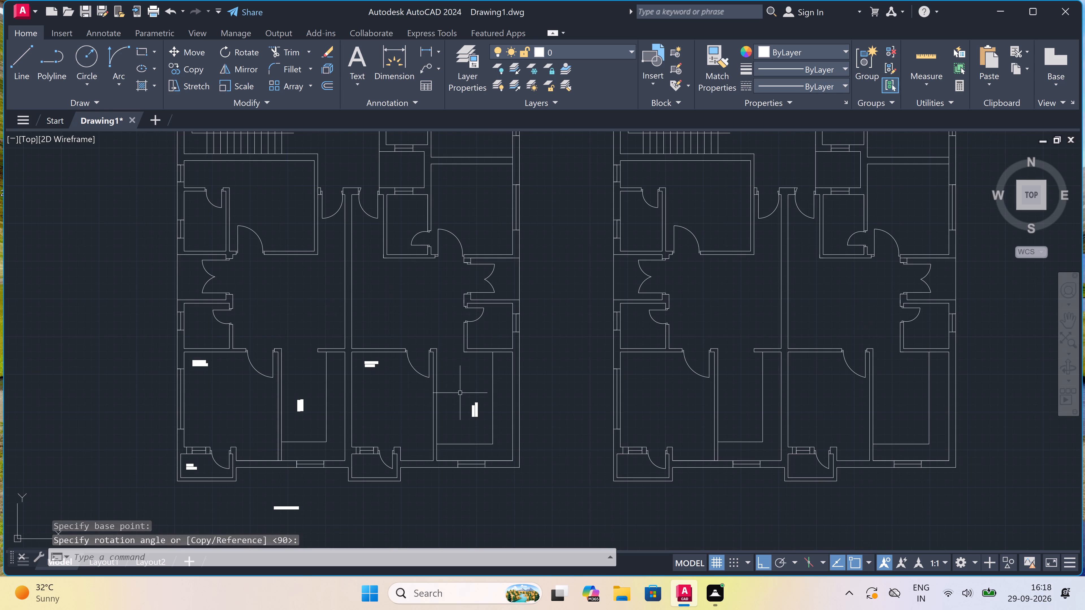
{"action": "scroll", "coordinate": [489, 286], "scroll_direction": "up", "scroll_amount": 2}
{"action": "scroll", "coordinate": [500, 419], "scroll_direction": "up", "scroll_amount": 2}
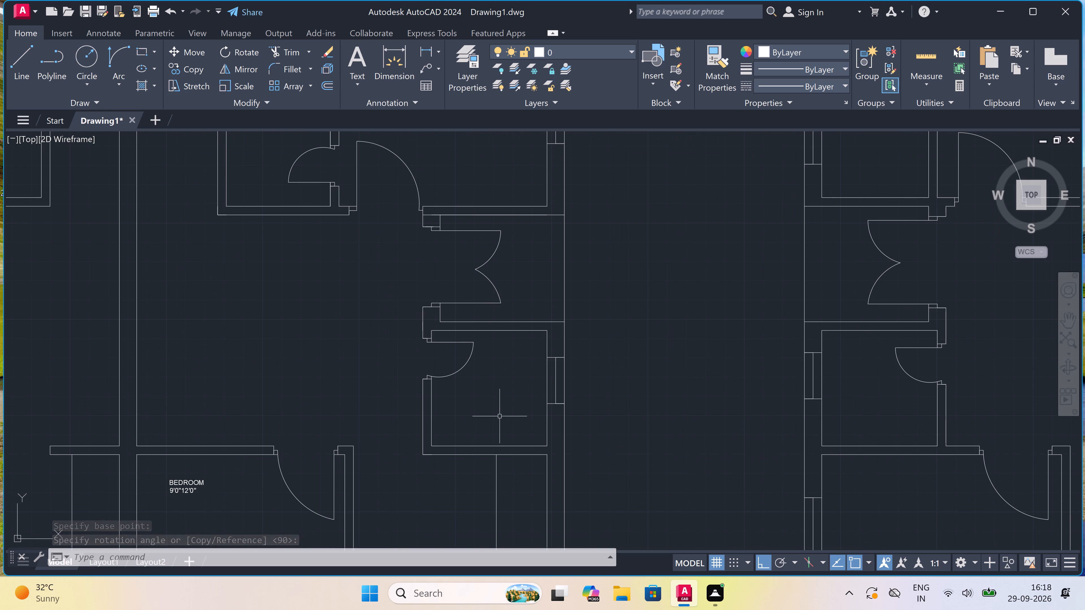
{"action": "type", "text": "MT"}
{"action": "key", "text": "space"}
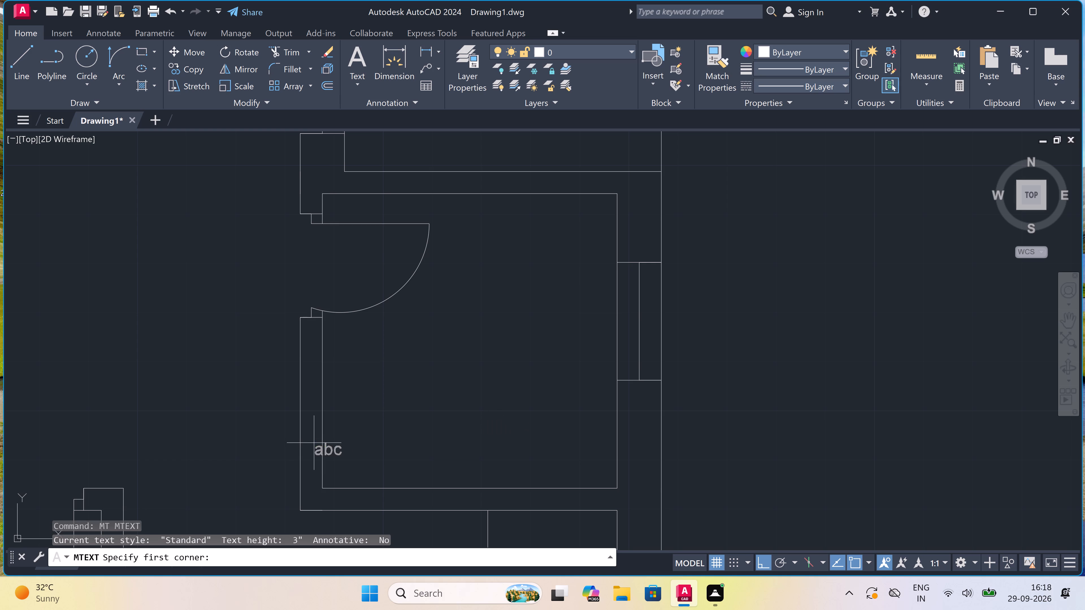
{"action": "left_click", "coordinate": [353, 425]}
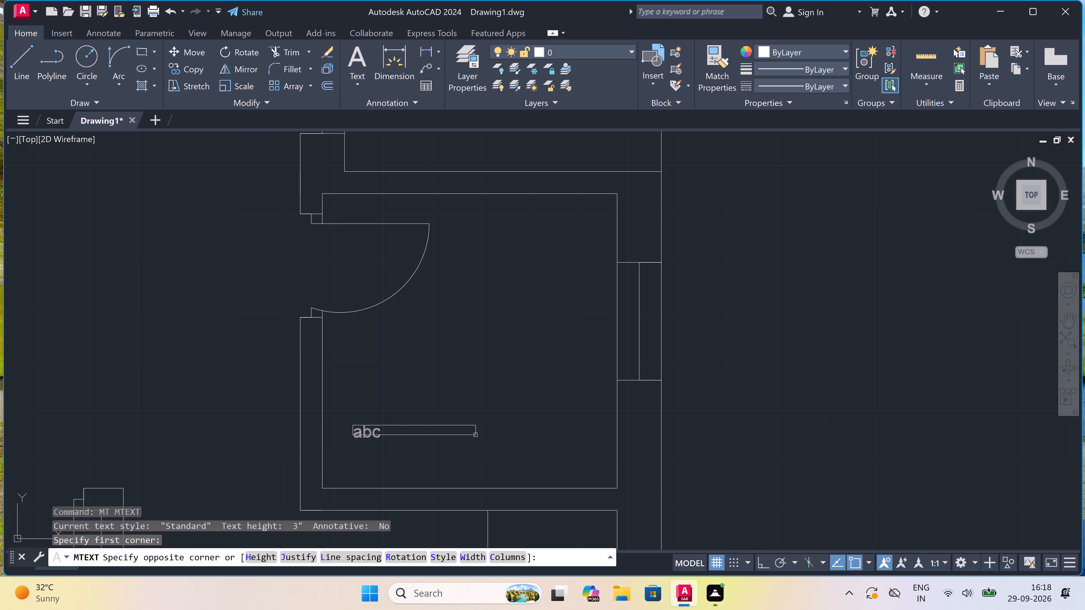
{"action": "left_click", "coordinate": [757, 450]}
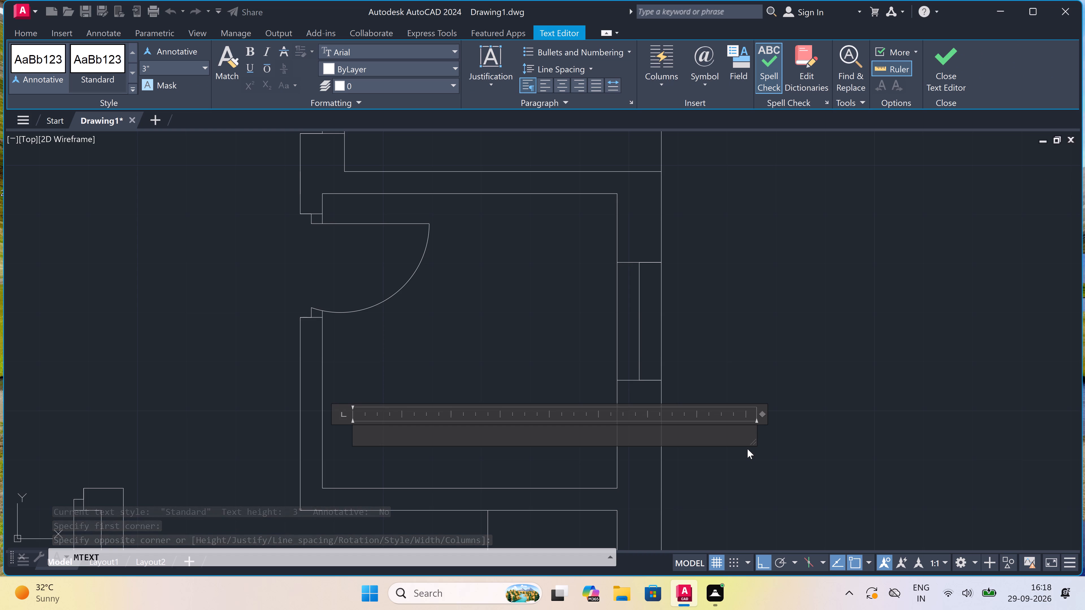
{"action": "key", "text": "t"}
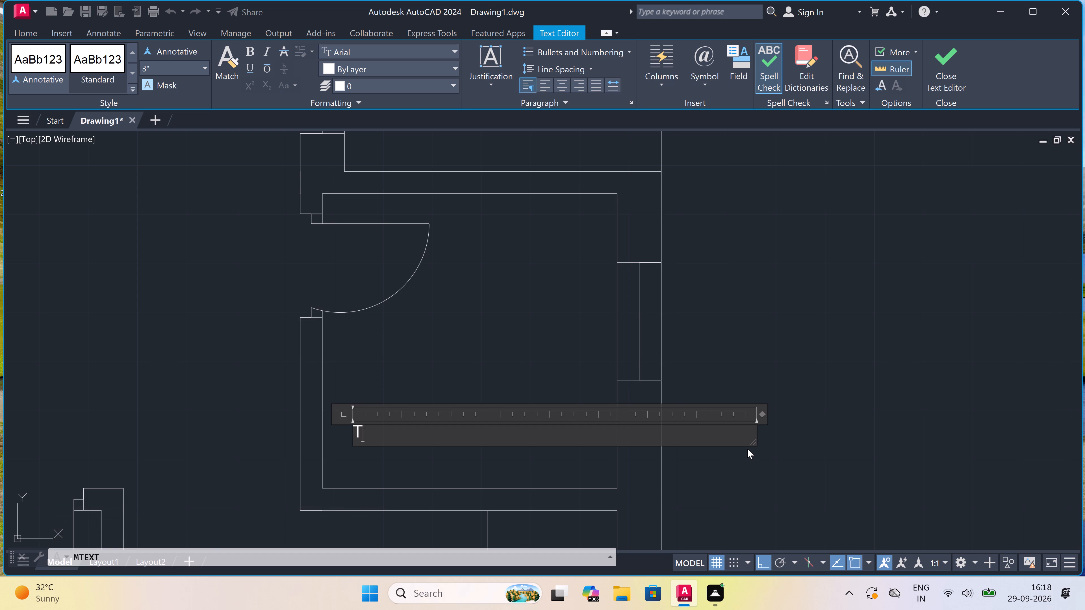
{"action": "type", "text": "OILET"}
{"action": "key", "text": "Return"}
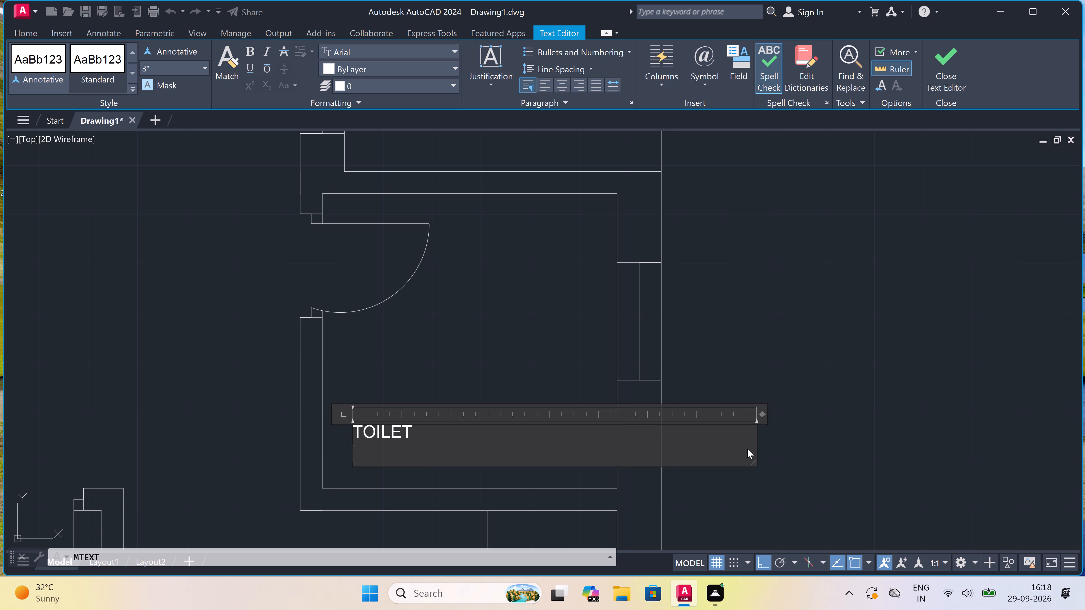
{"action": "key", "text": "5"}
{"action": "type", "text": "'0\""}
{"action": "type", "text": "X5"}
{"action": "type", "text": "'0\""}
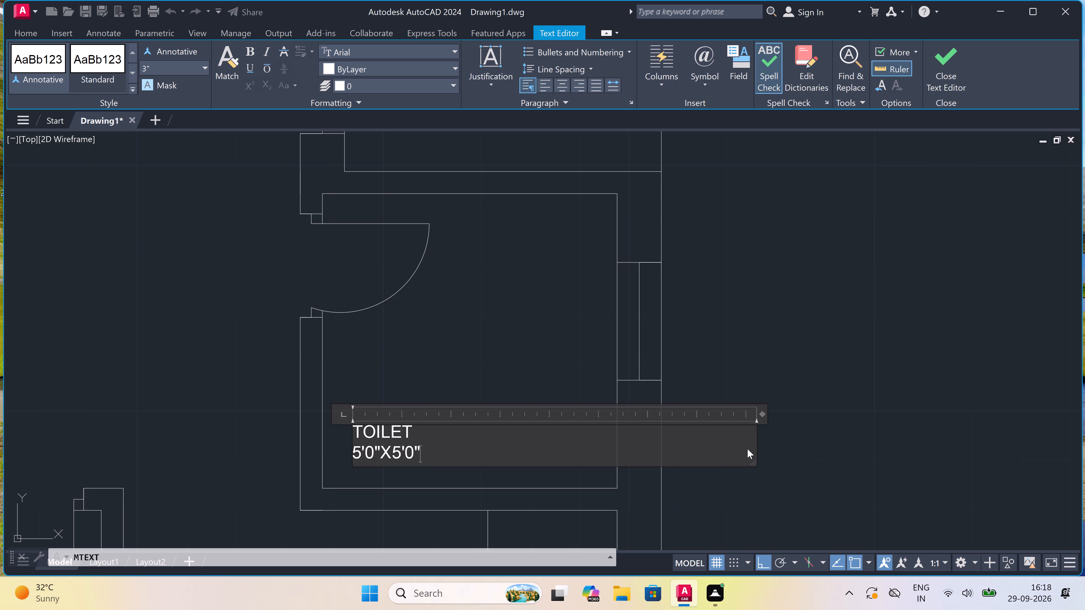
{"action": "left_click", "coordinate": [369, 357]}
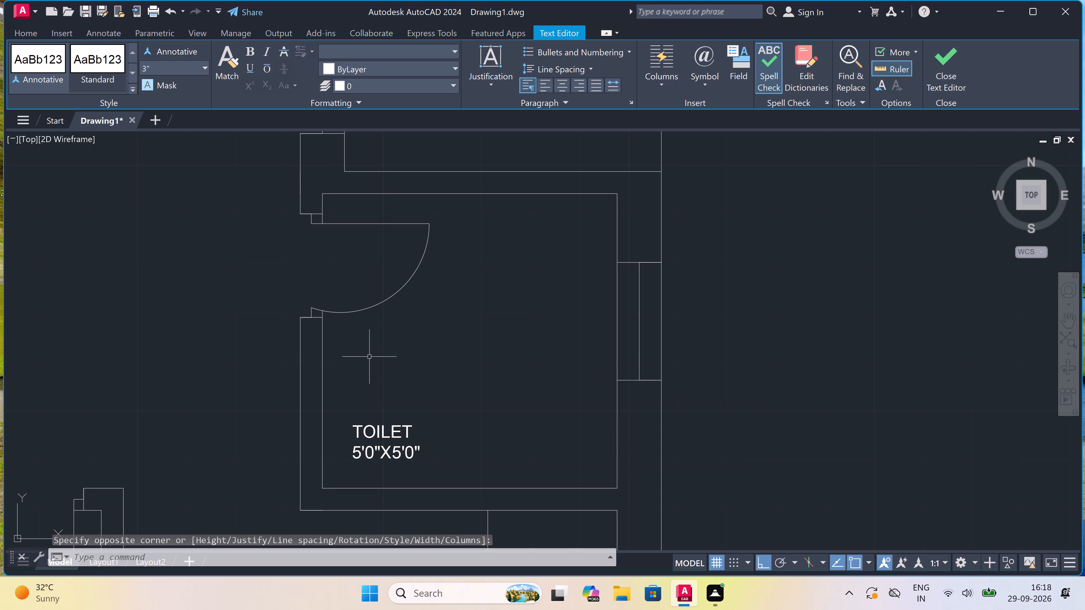
Add a multiline text label reading DECK with 5'4.5"X4'7.5" on a second line beside the double door north of the labelled eastern TOILET.
{"action": "scroll", "coordinate": [369, 358], "scroll_direction": "down", "scroll_amount": 2}
{"action": "scroll", "coordinate": [391, 404], "scroll_direction": "down", "scroll_amount": 1}
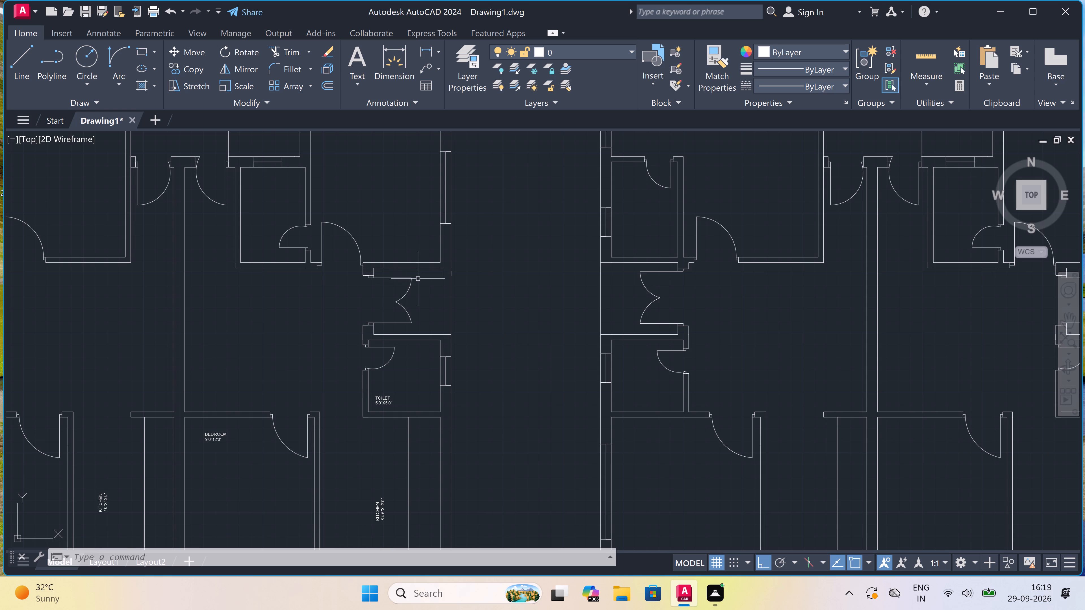
{"action": "scroll", "coordinate": [426, 283], "scroll_direction": "up", "scroll_amount": 2}
{"action": "scroll", "coordinate": [444, 266], "scroll_direction": "up", "scroll_amount": 2}
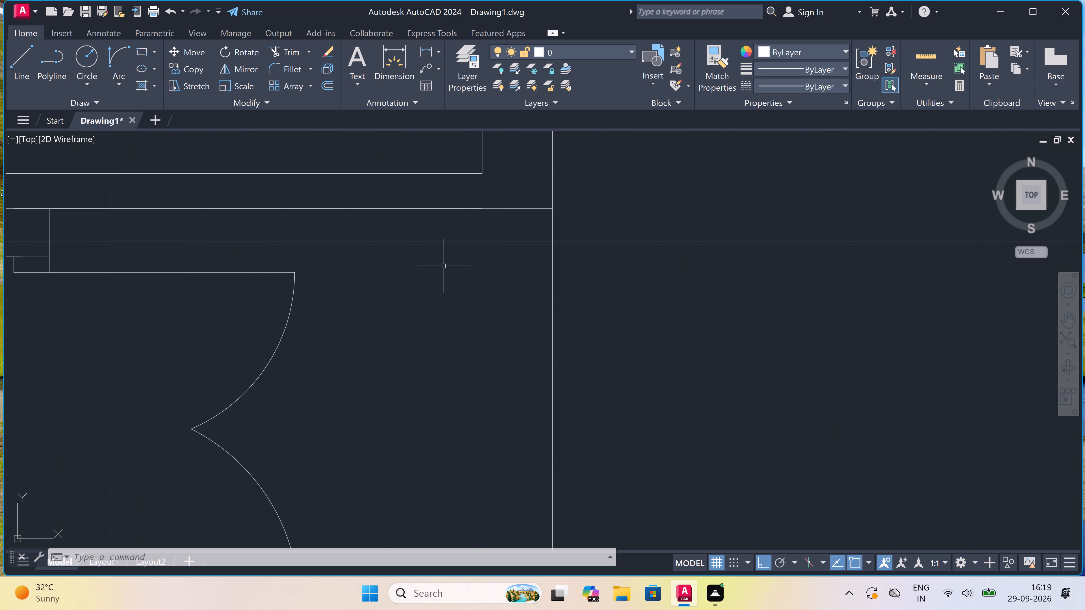
{"action": "scroll", "coordinate": [444, 266], "scroll_direction": "down", "scroll_amount": 1}
{"action": "key", "text": "space"}
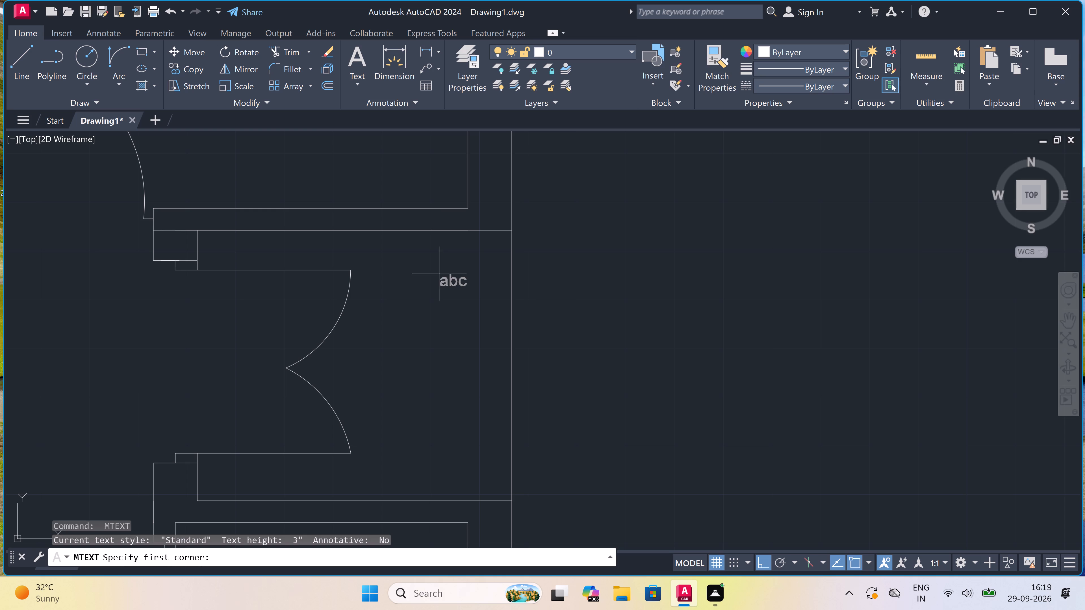
{"action": "left_click", "coordinate": [345, 364]}
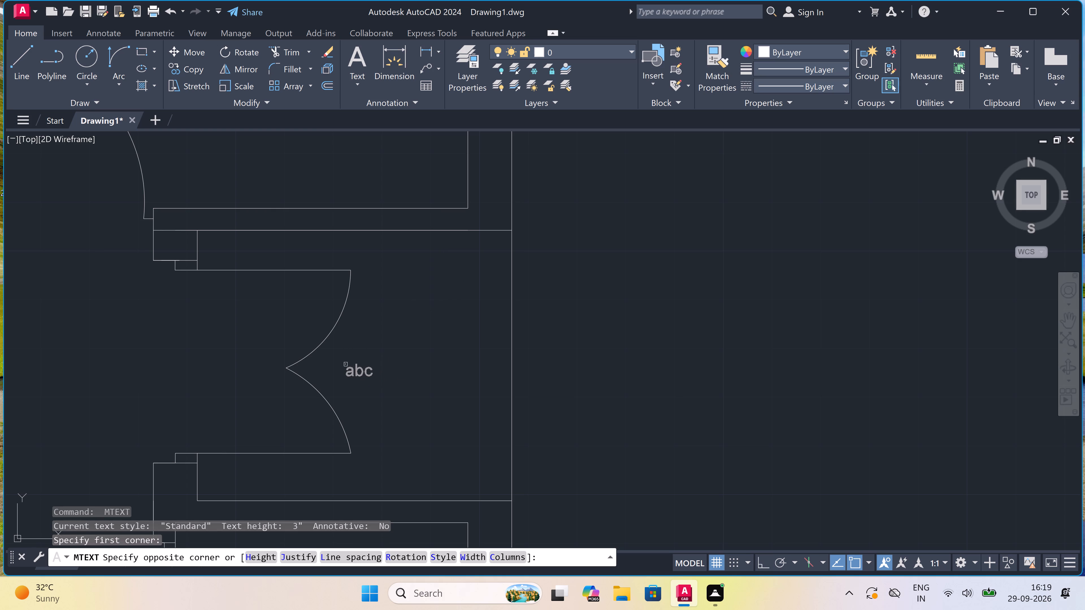
{"action": "left_click", "coordinate": [653, 385]}
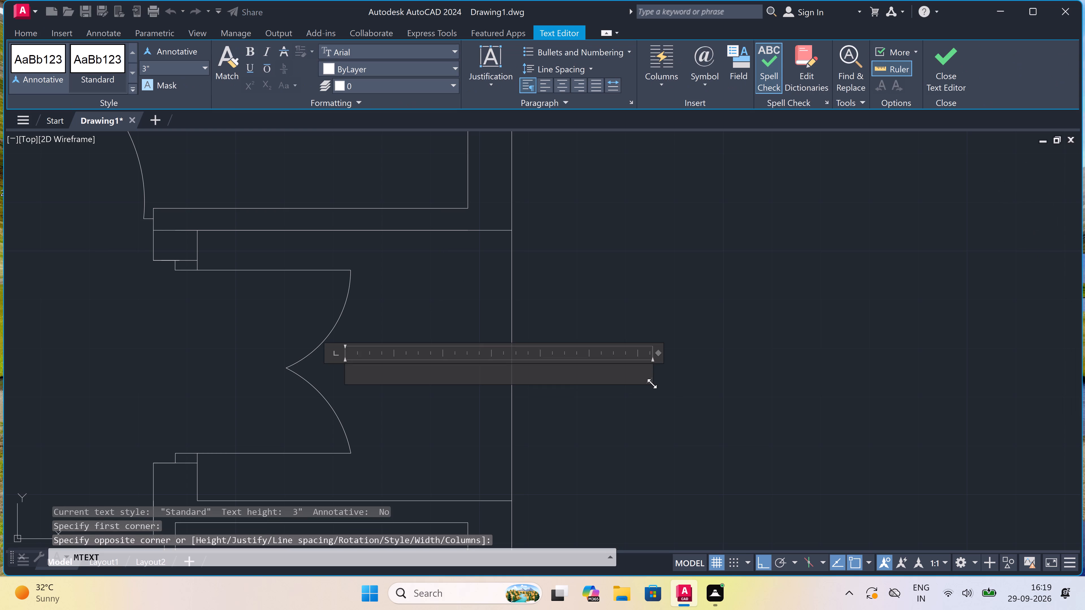
{"action": "type", "text": "DES"}
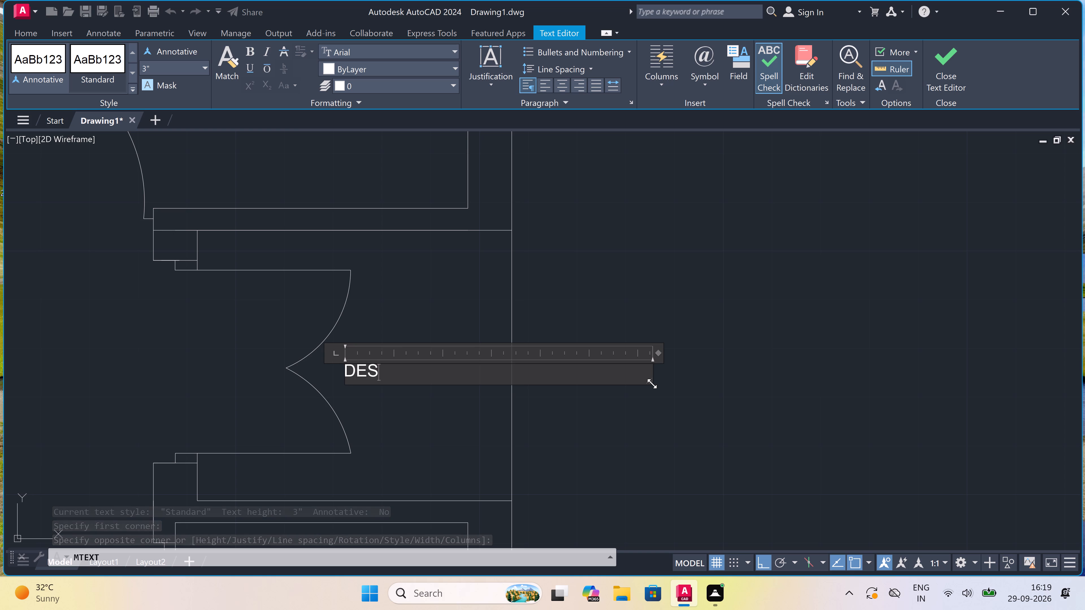
{"action": "key", "text": "BackSpace"}
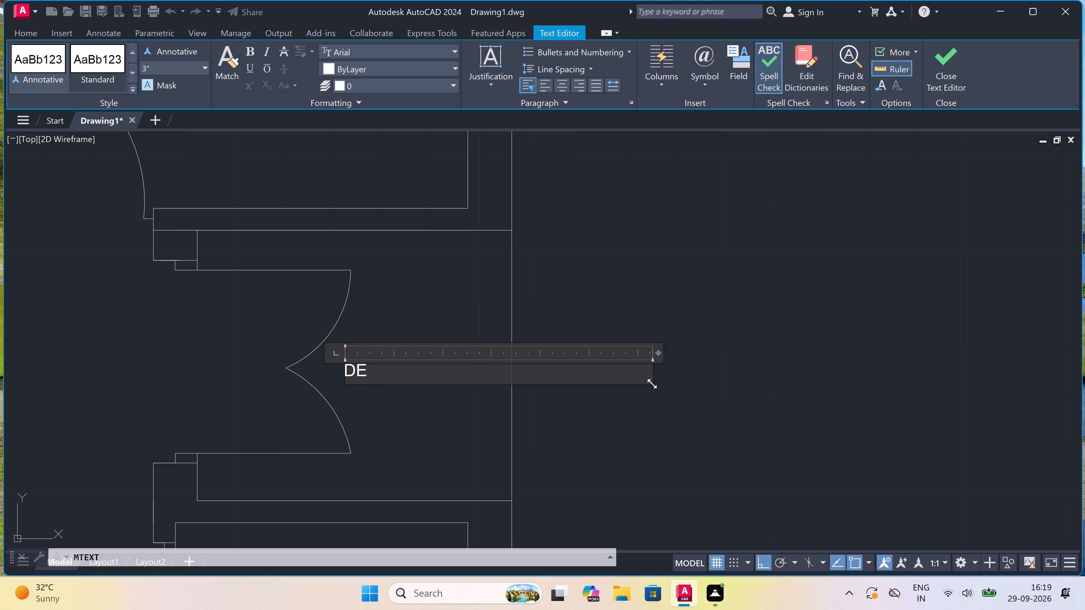
{"action": "key", "text": "c"}
{"action": "key", "text": "k"}
{"action": "key", "text": "Return"}
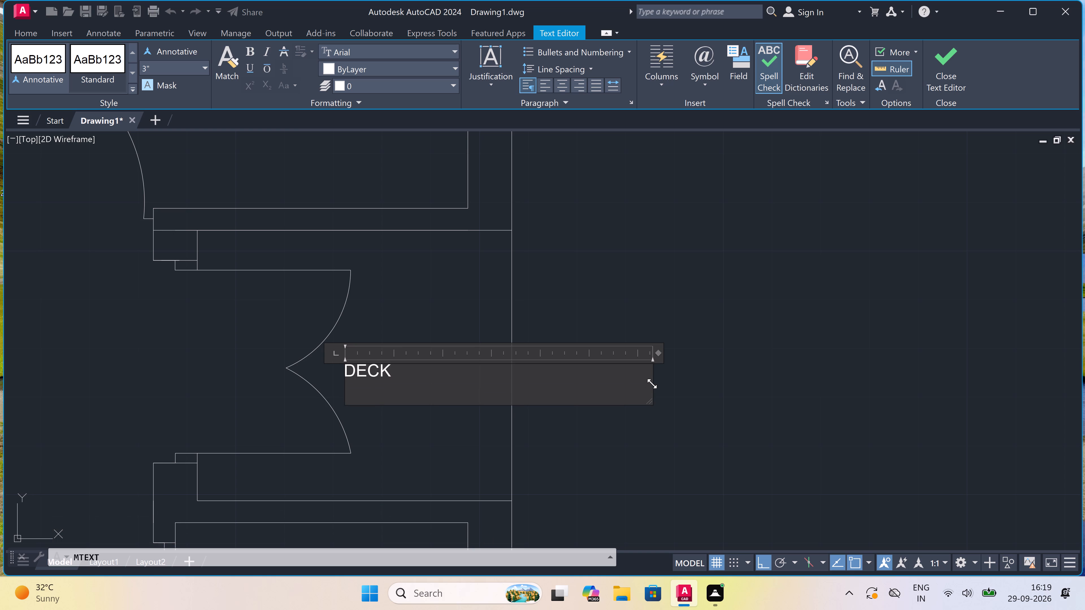
{"action": "key", "text": "5"}
{"action": "key", "text": "apostrophe"}
{"action": "key", "text": "4"}
{"action": "type", "text": ".5"}
{"action": "key", "text": "shift+quotedbl"}
{"action": "key", "text": "x"}
{"action": "key", "text": "4"}
{"action": "key", "text": "apostrophe"}
{"action": "key", "text": "7"}
{"action": "key", "text": "period"}
{"action": "key", "text": "5"}
{"action": "key", "text": "shift+quotedbl"}
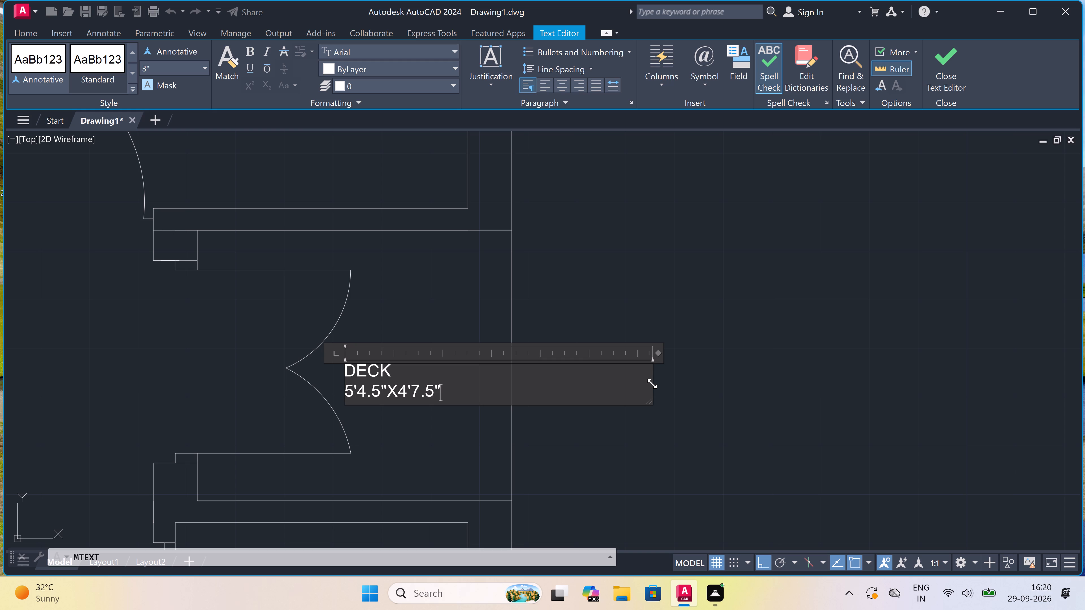
{"action": "left_click", "coordinate": [402, 447]}
Add a multiline text label reading BEDROOM with 9'0"X10'0" on a second line in the room directly north of the DECK.
{"action": "scroll", "coordinate": [410, 420], "scroll_direction": "down", "scroll_amount": 3}
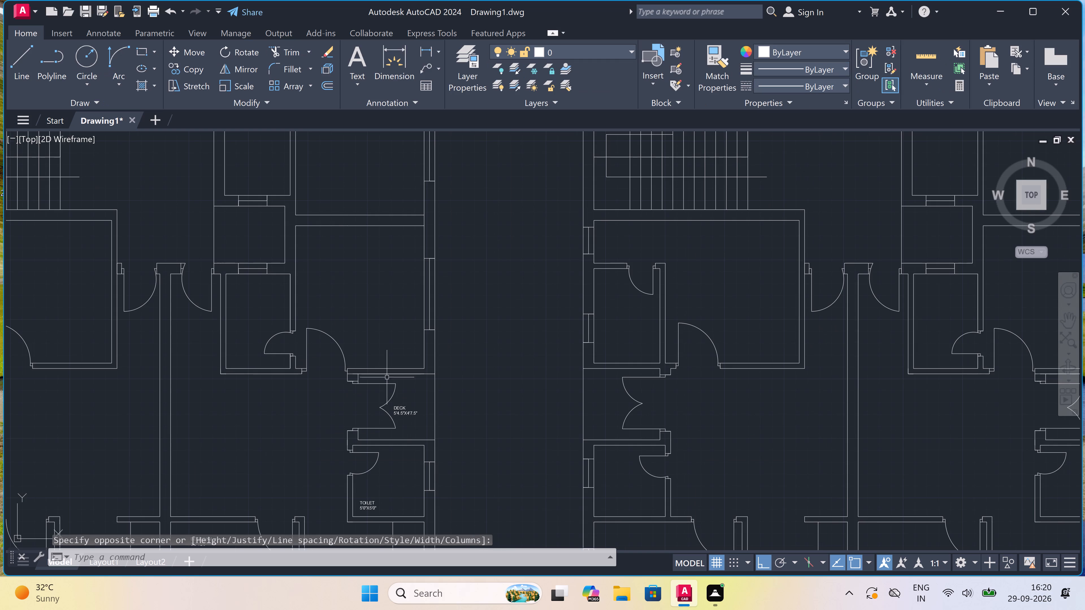
{"action": "scroll", "coordinate": [309, 216], "scroll_direction": "up", "scroll_amount": 4}
{"action": "scroll", "coordinate": [311, 221], "scroll_direction": "down", "scroll_amount": 2}
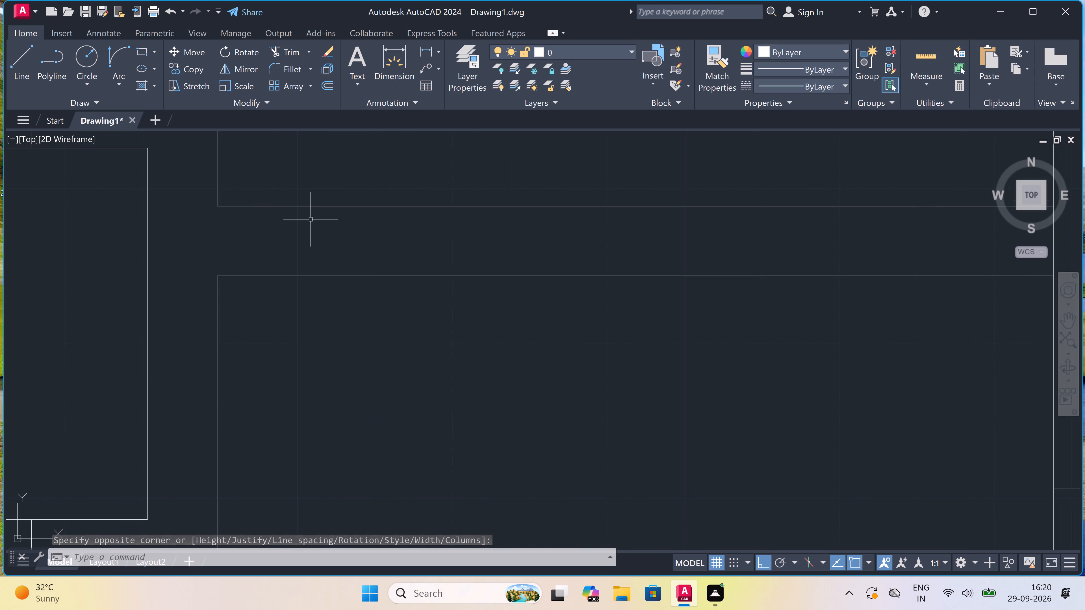
{"action": "scroll", "coordinate": [311, 221], "scroll_direction": "down", "scroll_amount": 1}
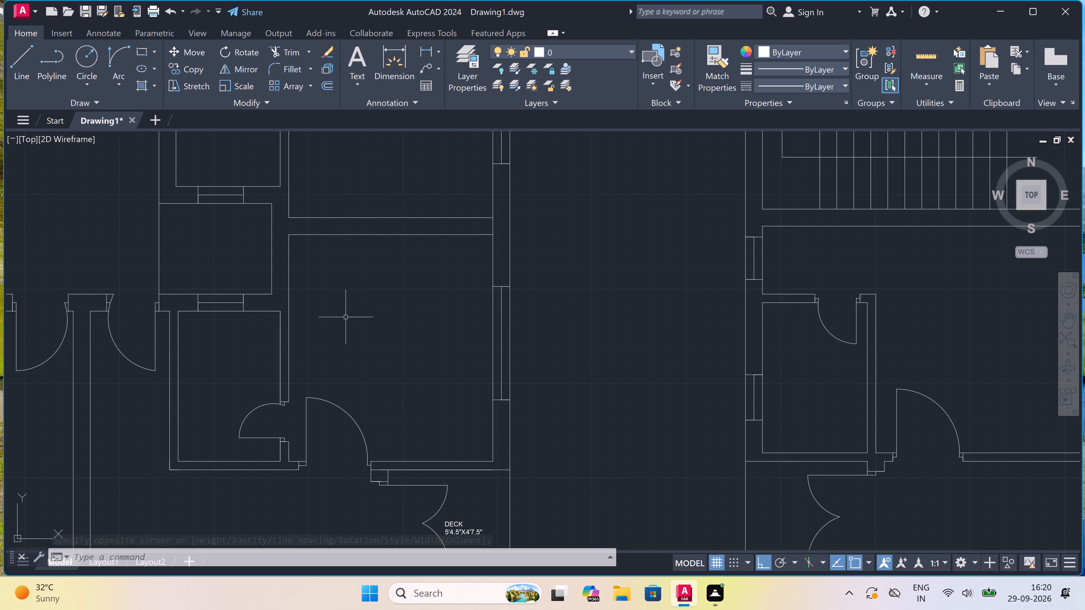
{"action": "scroll", "coordinate": [357, 332], "scroll_direction": "down", "scroll_amount": 1}
{"action": "scroll", "coordinate": [402, 408], "scroll_direction": "up", "scroll_amount": 3}
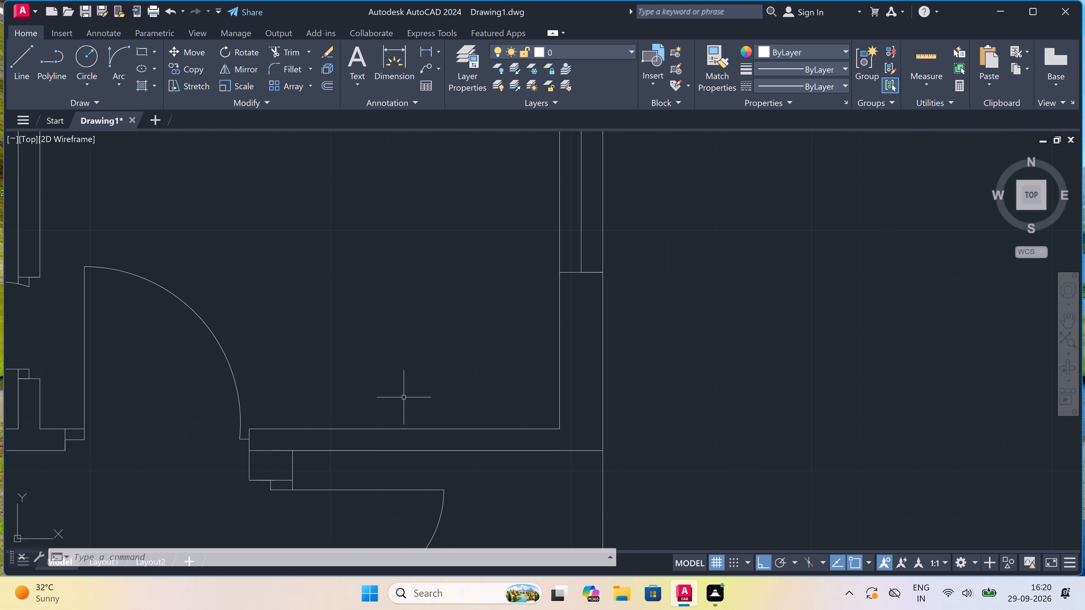
{"action": "key", "text": "space"}
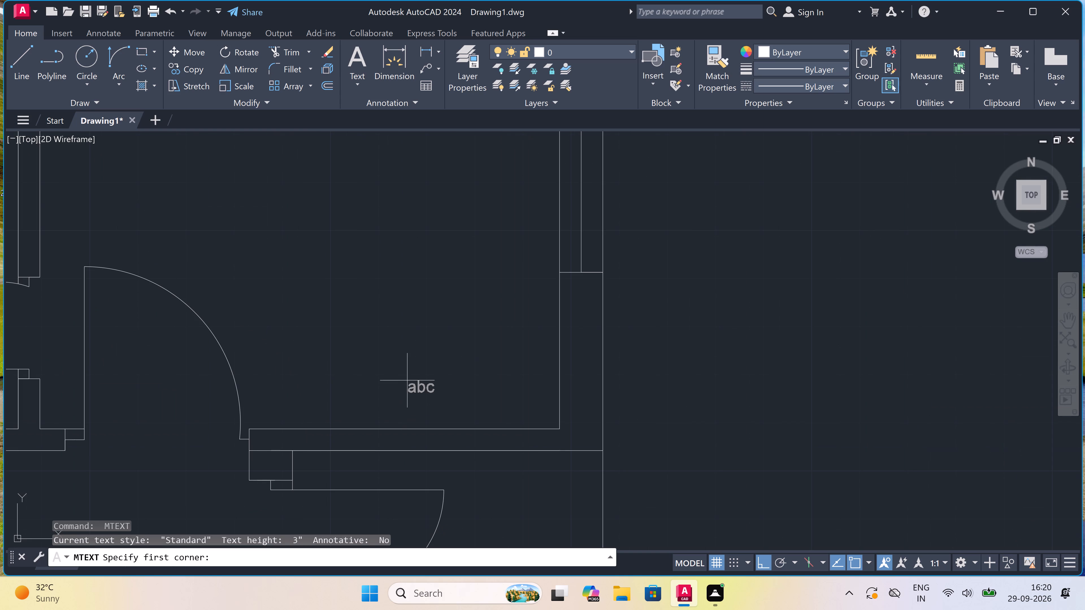
{"action": "left_click", "coordinate": [282, 321]}
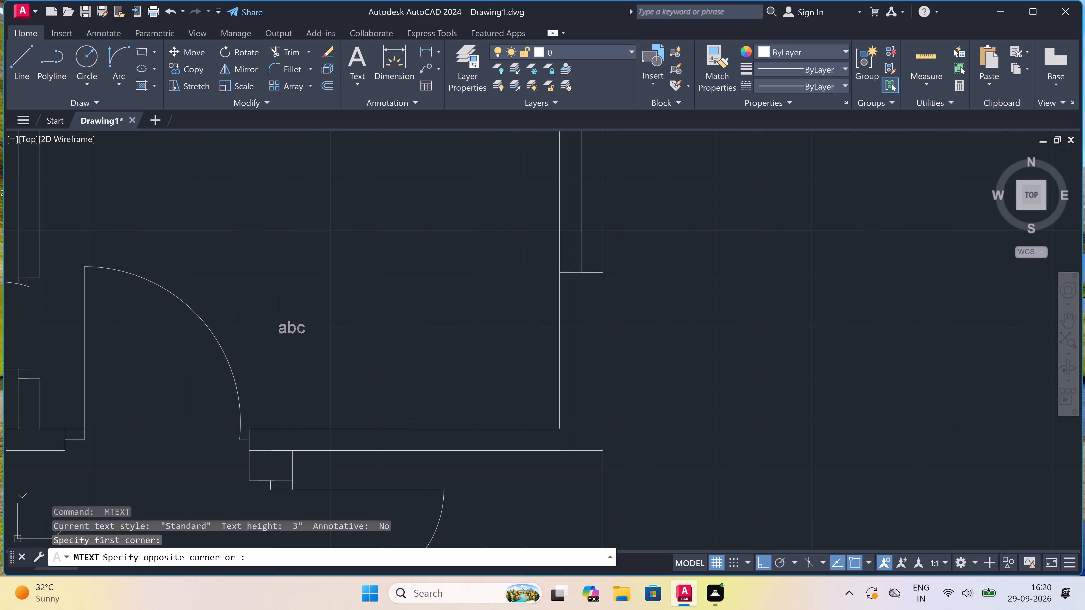
{"action": "left_click", "coordinate": [785, 381]}
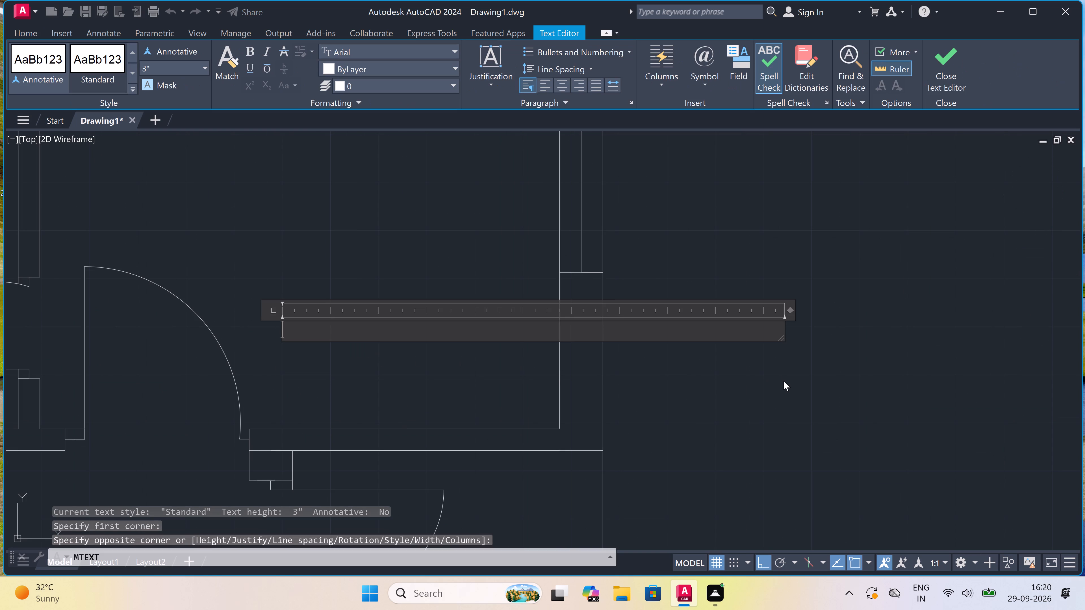
{"action": "type", "text": "BEDR"}
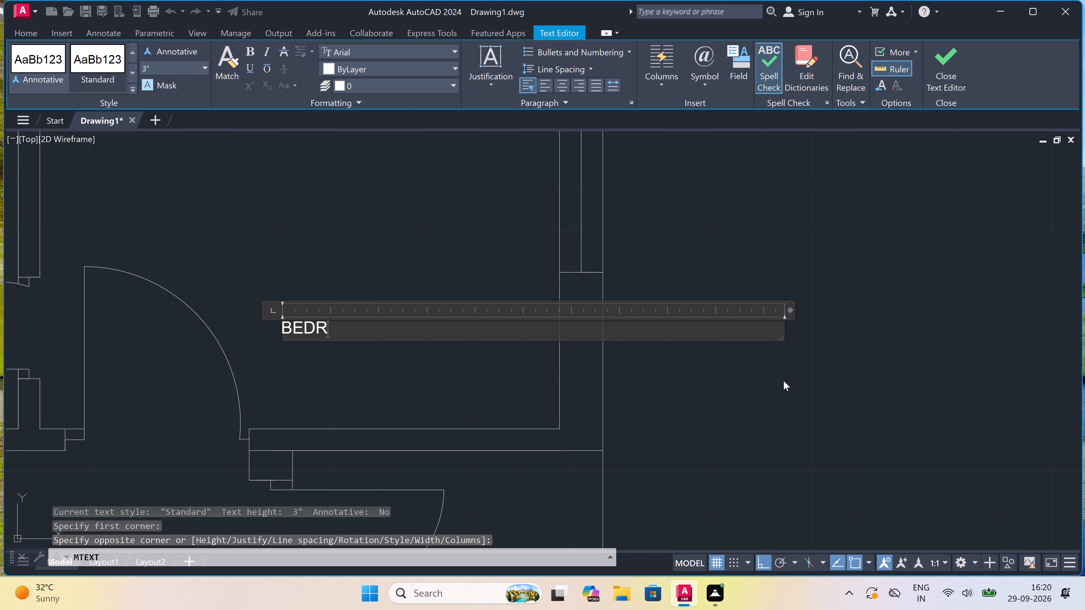
{"action": "type", "text": "OOM"}
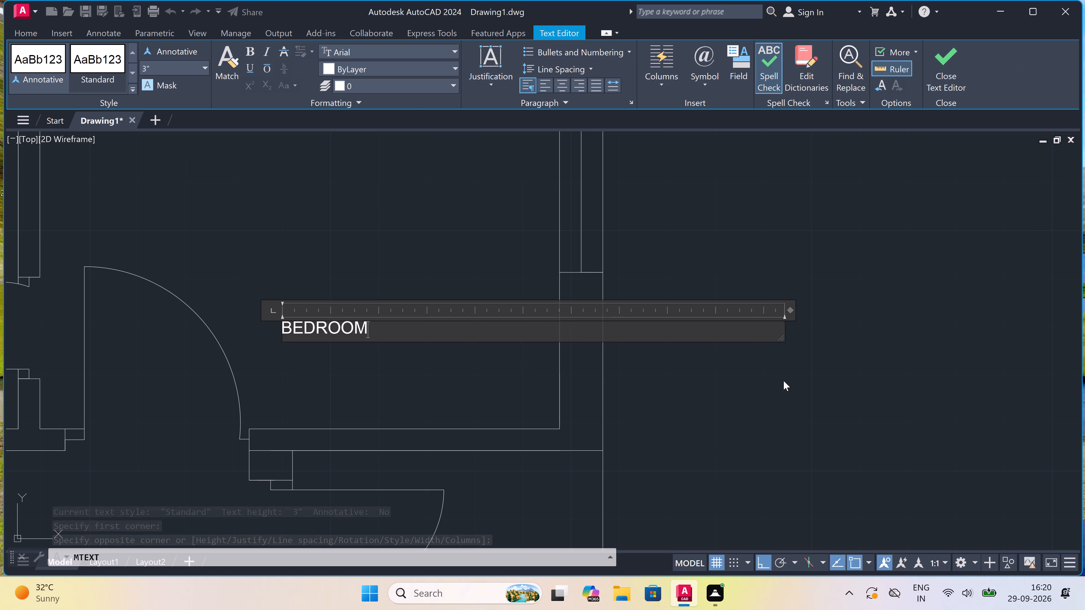
{"action": "key", "text": "Return"}
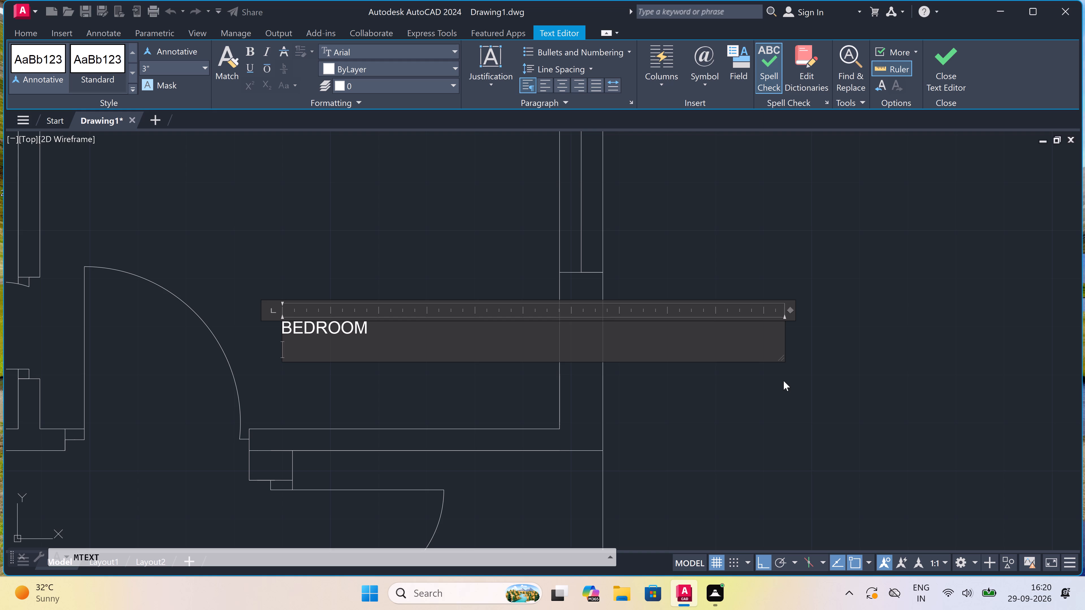
{"action": "type", "text": "9'0"}
{"action": "key", "text": "shift+quotedbl"}
{"action": "key", "text": "x"}
{"action": "key", "text": "1"}
{"action": "type", "text": "0'0\""}
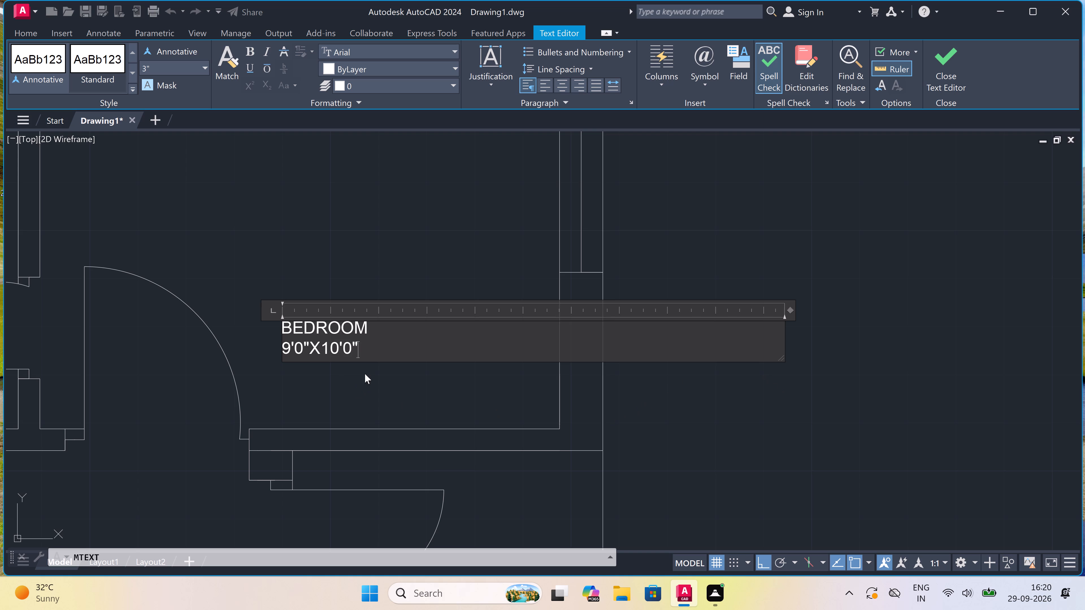
{"action": "left_click", "coordinate": [378, 380]}
Add a multiline text label reading TOILET with 4'6"X7'0" on a second line in the small room west of the labelled BEDROOM.
{"action": "scroll", "coordinate": [418, 330], "scroll_direction": "down", "scroll_amount": 1}
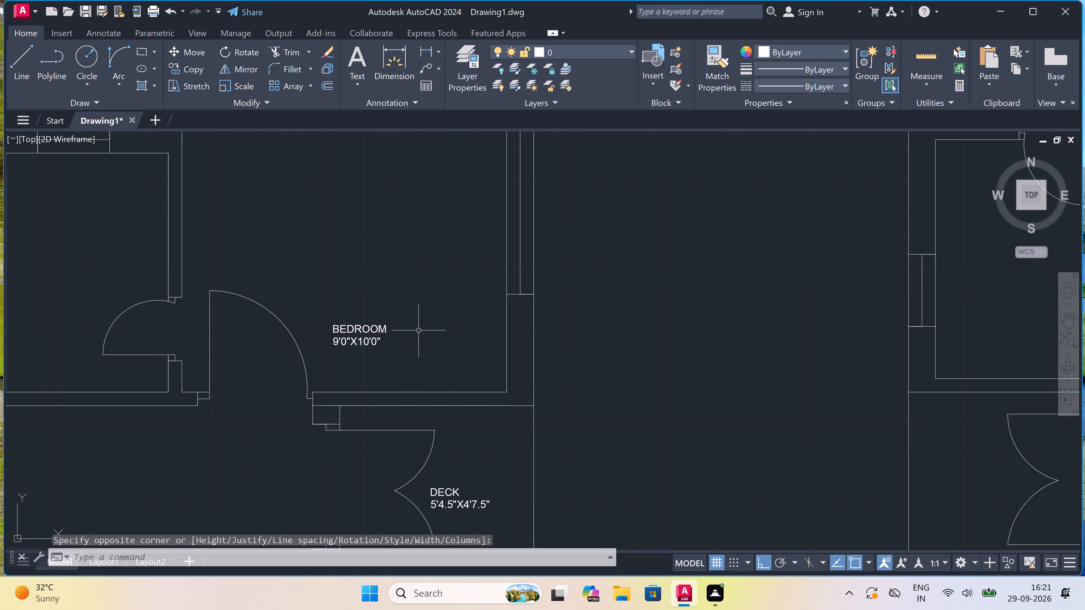
{"action": "scroll", "coordinate": [421, 325], "scroll_direction": "down", "scroll_amount": 3}
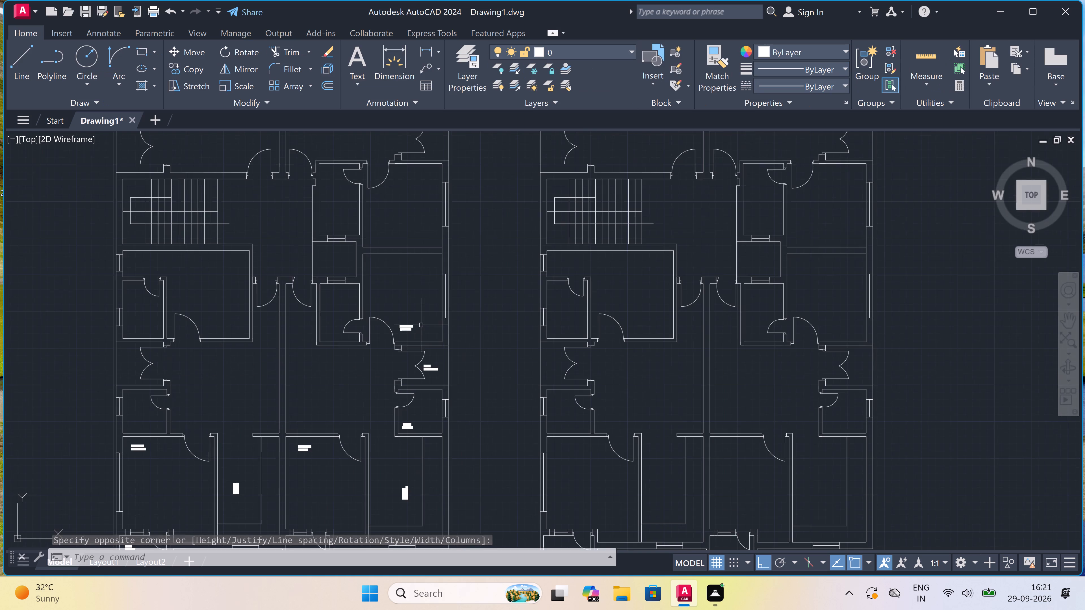
{"action": "scroll", "coordinate": [421, 325], "scroll_direction": "down", "scroll_amount": 1}
{"action": "scroll", "coordinate": [362, 315], "scroll_direction": "up", "scroll_amount": 5}
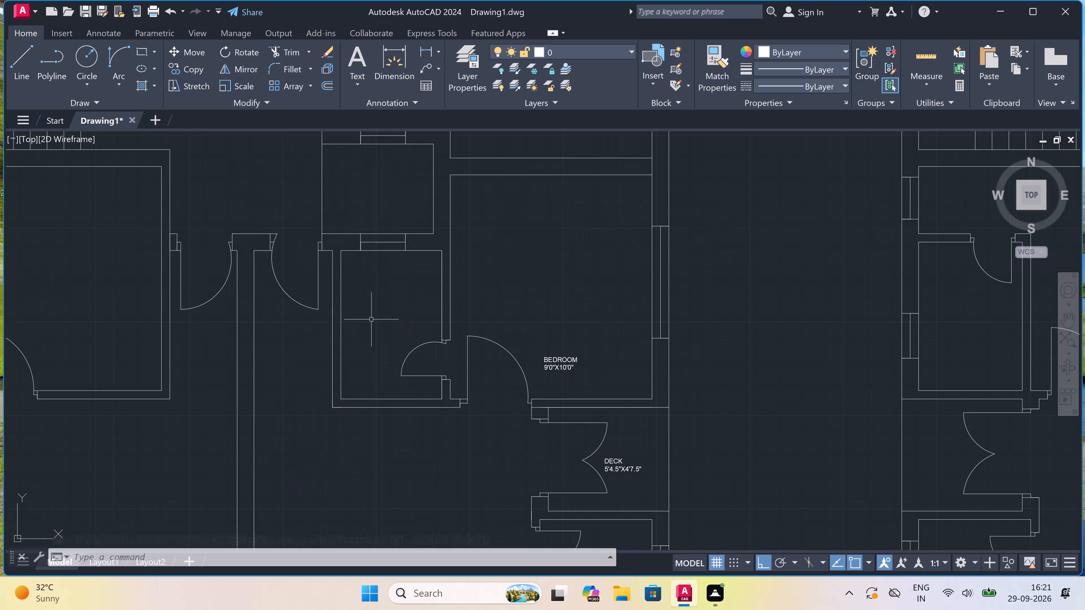
{"action": "key", "text": "space"}
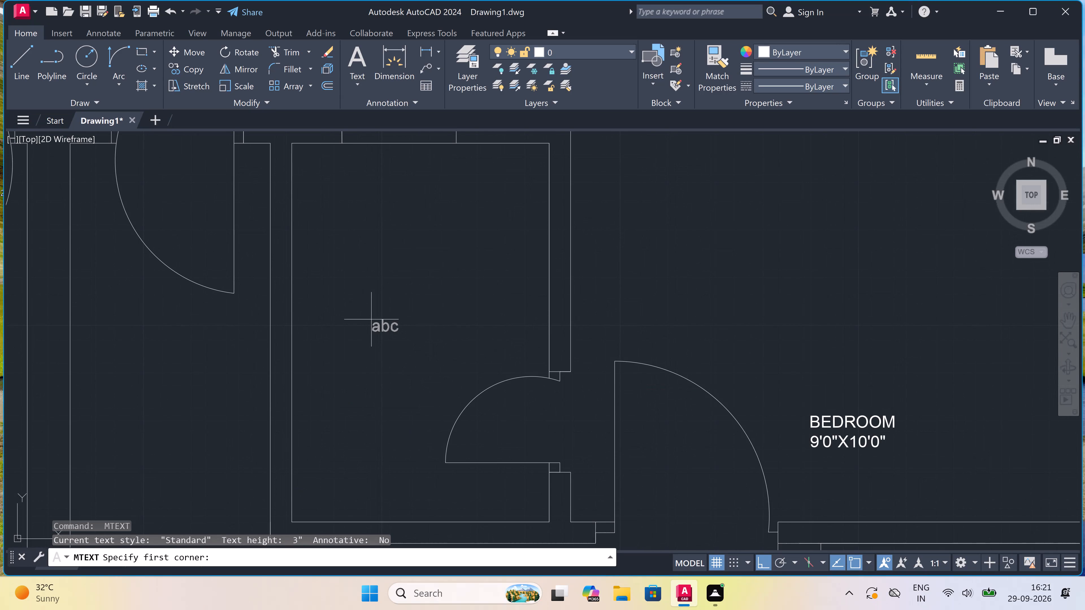
{"action": "scroll", "coordinate": [372, 317], "scroll_direction": "down", "scroll_amount": 1}
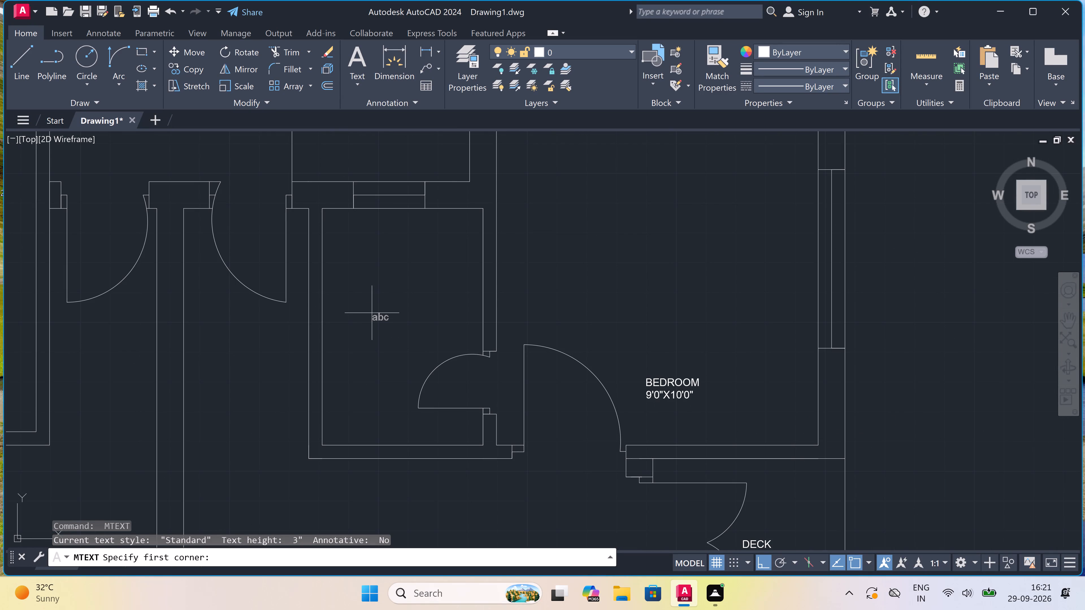
{"action": "left_click", "coordinate": [340, 323]}
{"action": "left_click", "coordinate": [632, 333]}
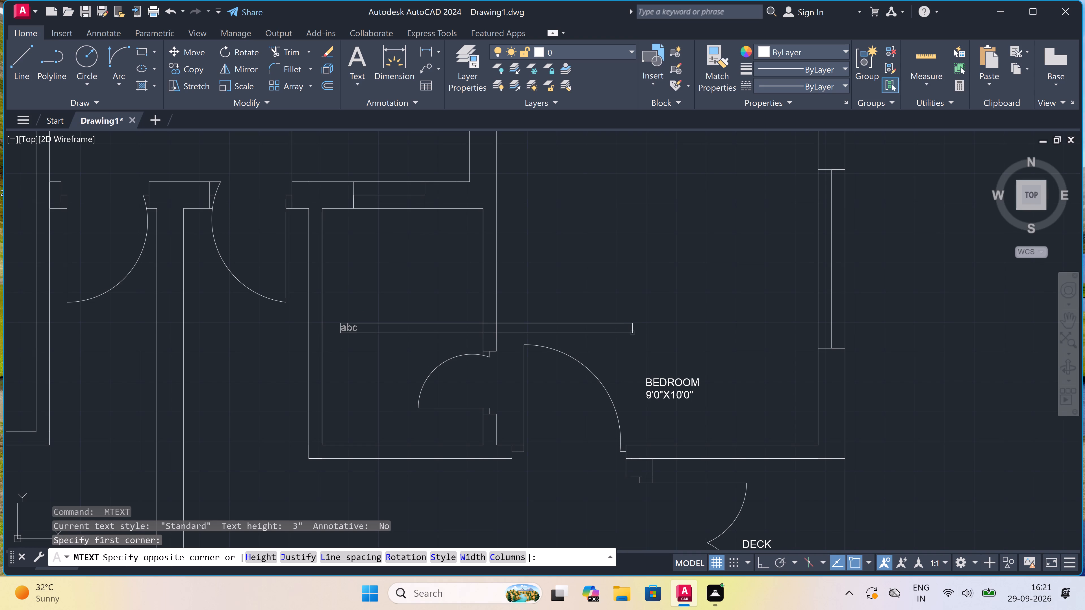
{"action": "type", "text": "TOILET"}
{"action": "key", "text": "Return"}
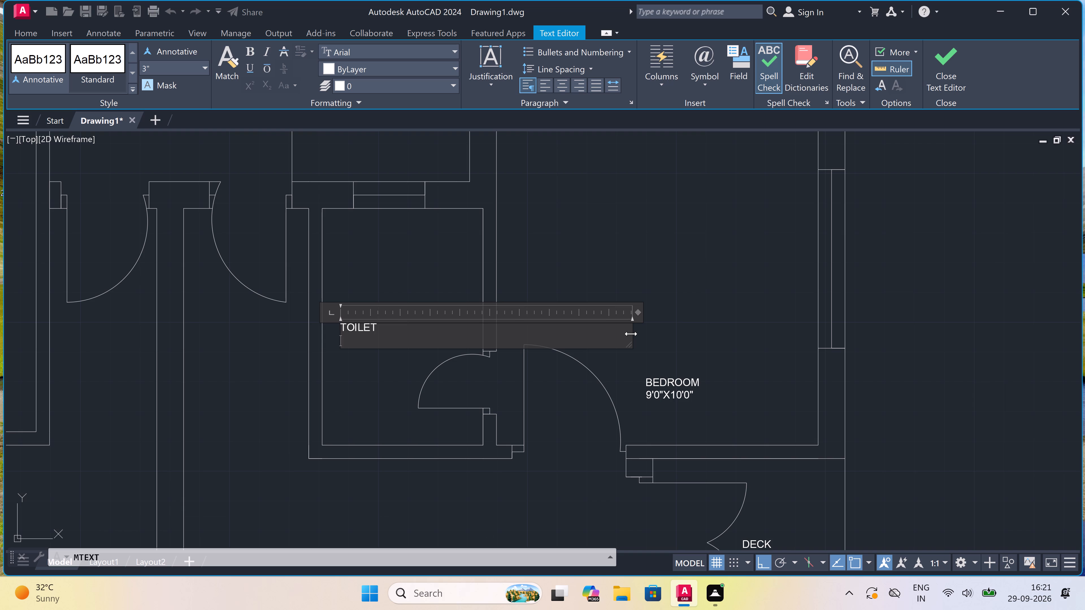
{"action": "key", "text": "4"}
{"action": "type", "text": "'6"}
{"action": "key", "text": "shift+quotedbl"}
{"action": "key", "text": "x"}
{"action": "type", "text": "7'0\""}
{"action": "left_click", "coordinate": [369, 369]}
Add a multiline text label starting with the line TOILET in the small room on the plan's west side, south of the staircase.
{"action": "scroll", "coordinate": [374, 348], "scroll_direction": "down", "scroll_amount": 4}
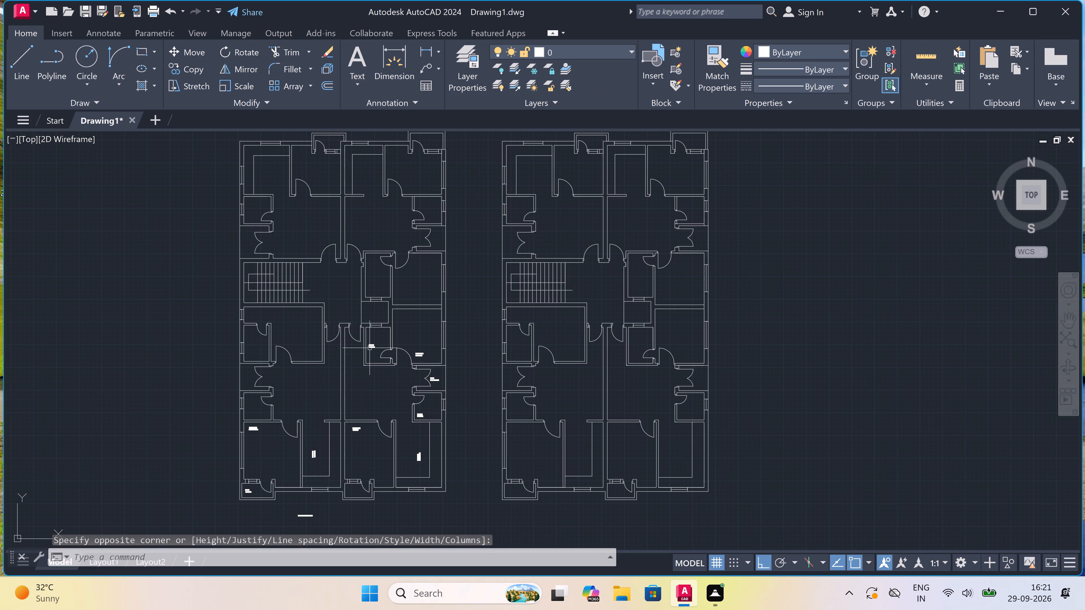
{"action": "scroll", "coordinate": [240, 331], "scroll_direction": "up", "scroll_amount": 3}
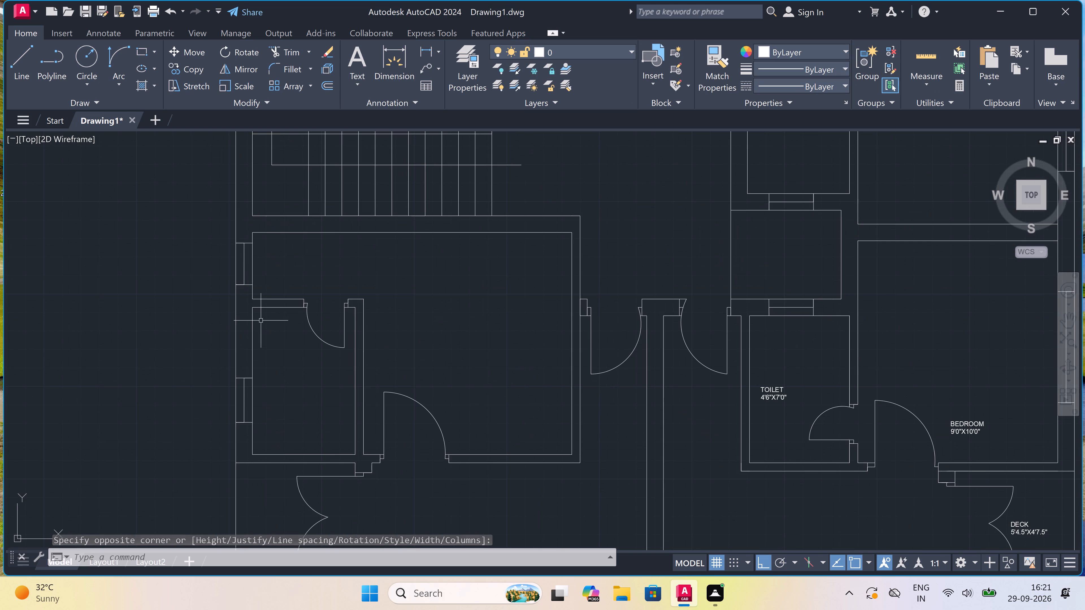
{"action": "key", "text": "space"}
{"action": "scroll", "coordinate": [268, 352], "scroll_direction": "up", "scroll_amount": 1}
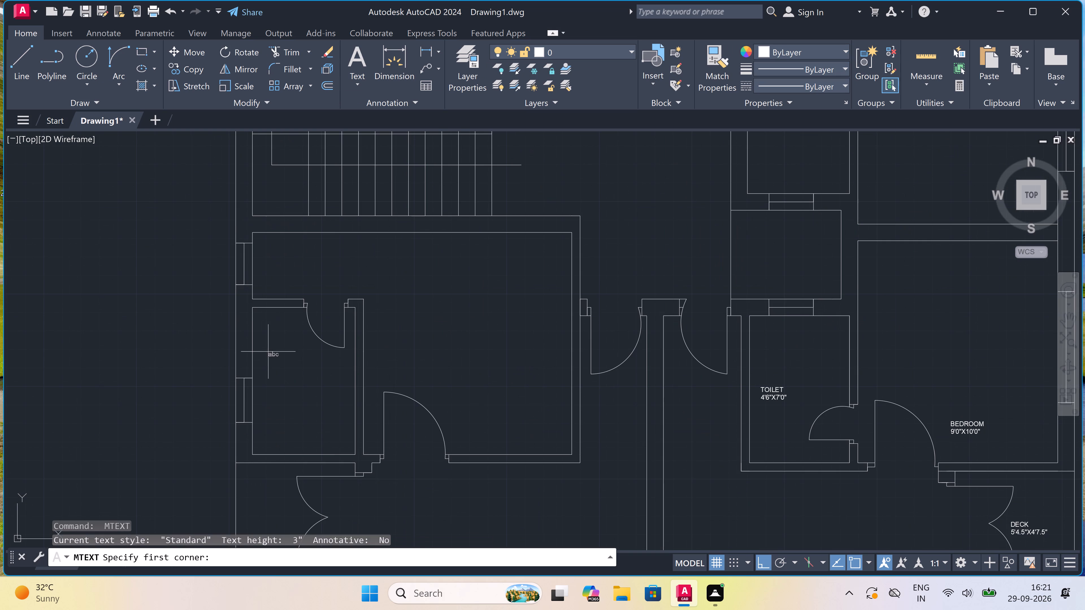
{"action": "left_click", "coordinate": [267, 377]}
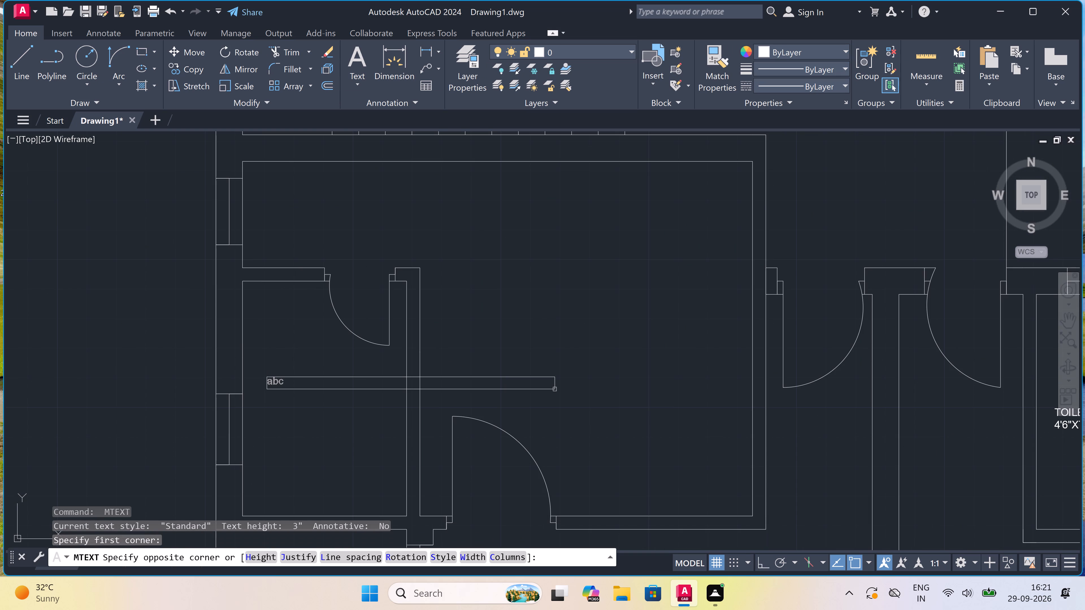
{"action": "left_click", "coordinate": [555, 389]}
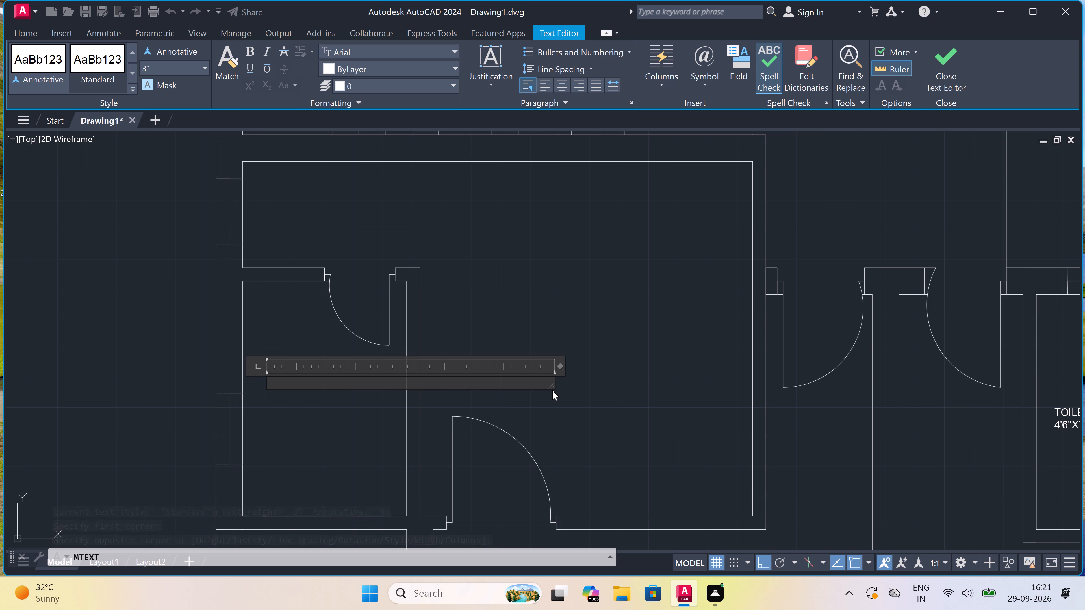
{"action": "type", "text": "TOILET"}
{"action": "key", "text": "Return"}
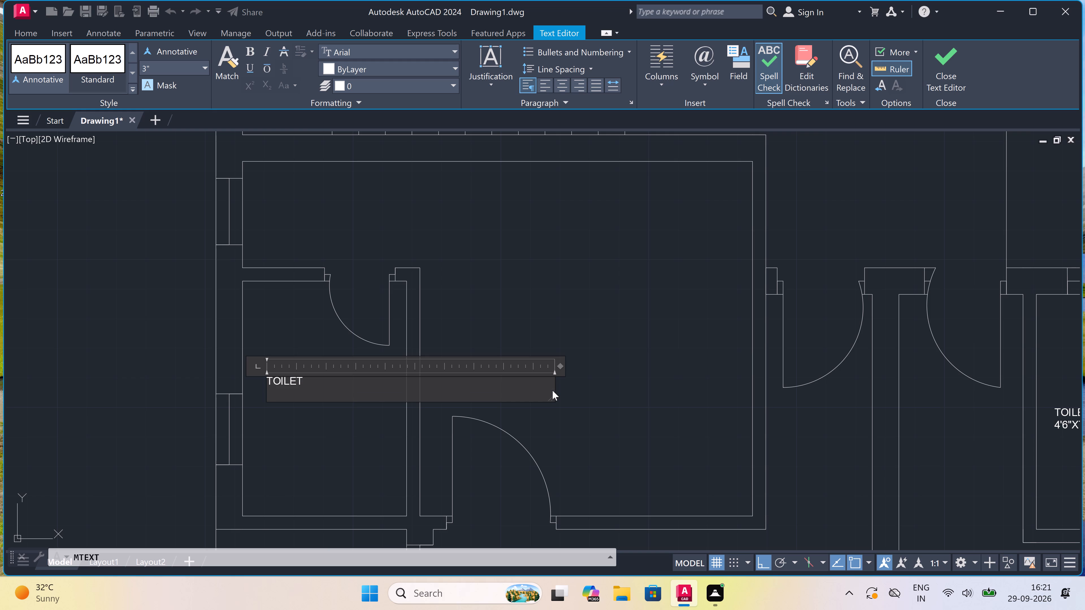